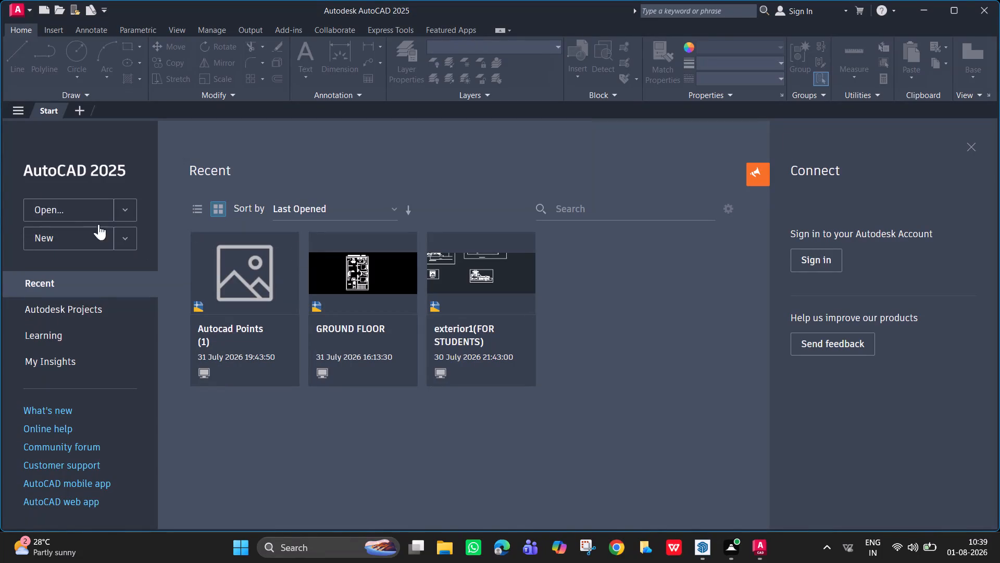
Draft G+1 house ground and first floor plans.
Start a new blank drawing.
left_click(56, 206)
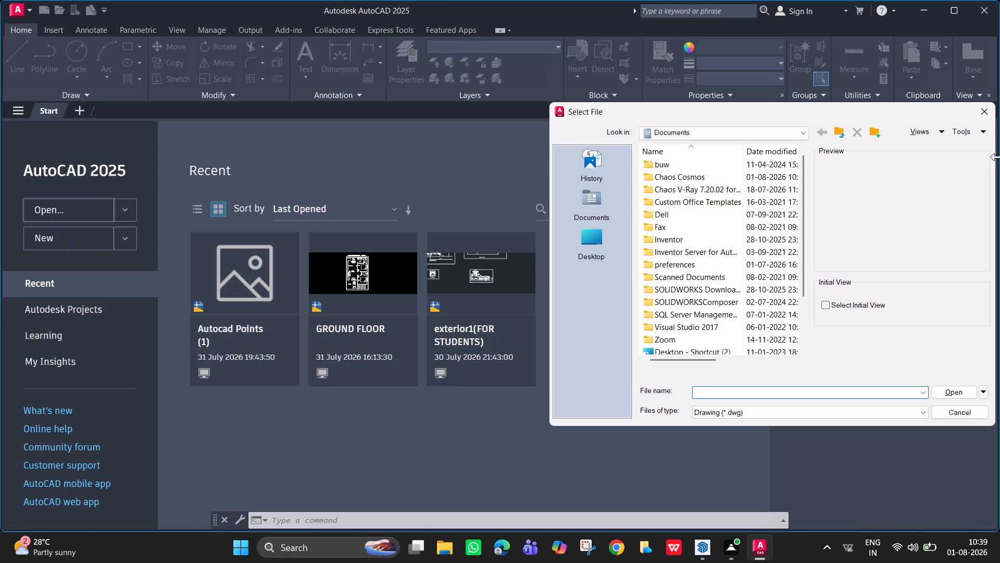
left_click(984, 111)
left_click(55, 231)
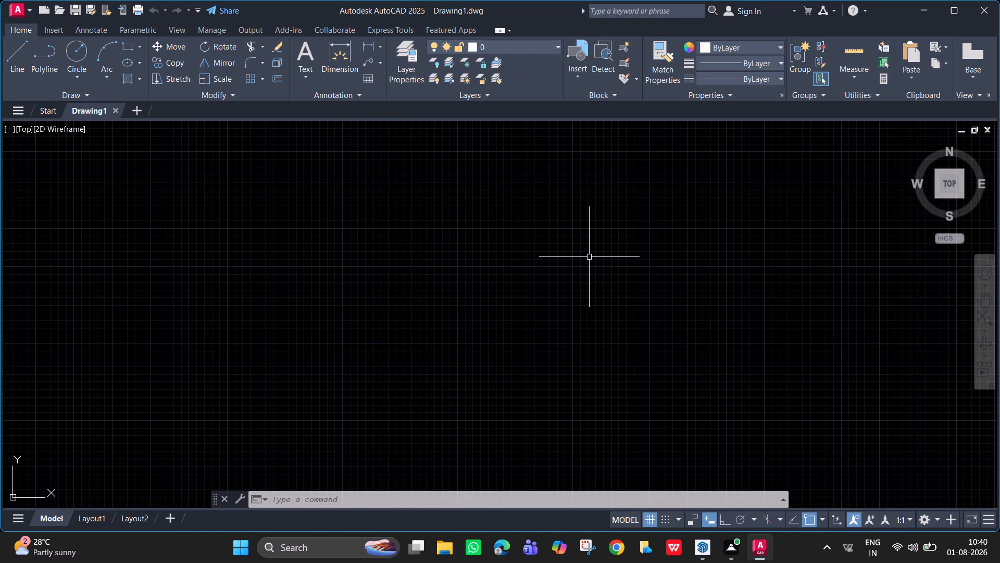
Configure the drawing units to Engineering length with 0'-0" precision and an insertion scale in inches.
type("un")
key("Return")
left_click(447, 185)
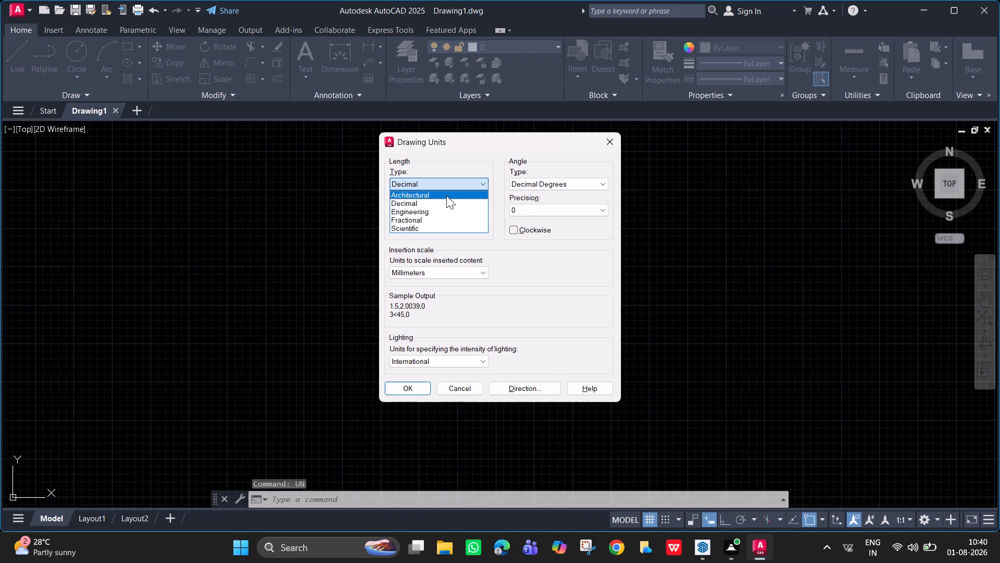
left_click(446, 214)
left_click(446, 210)
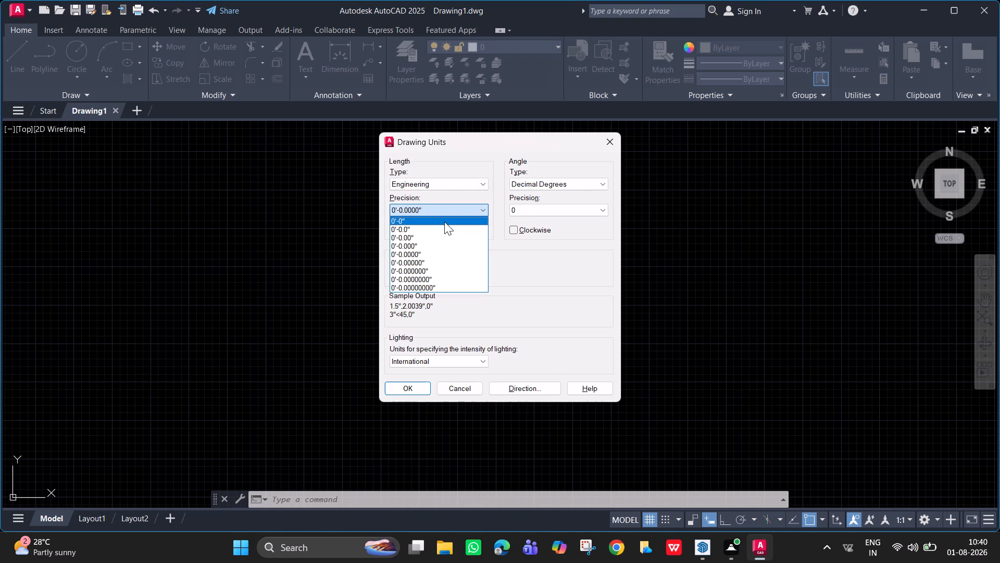
left_click(444, 222)
left_click(445, 276)
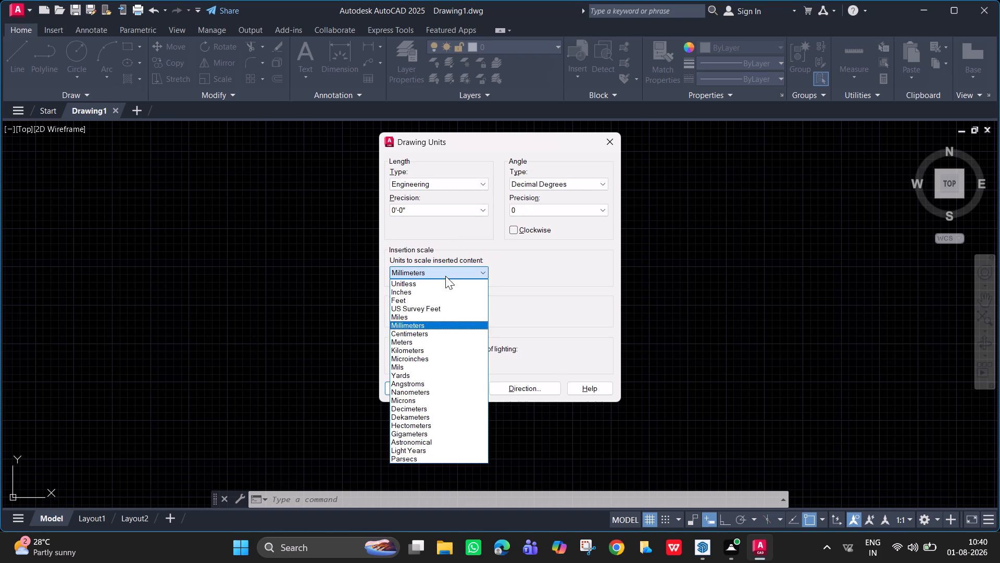
left_click(449, 291)
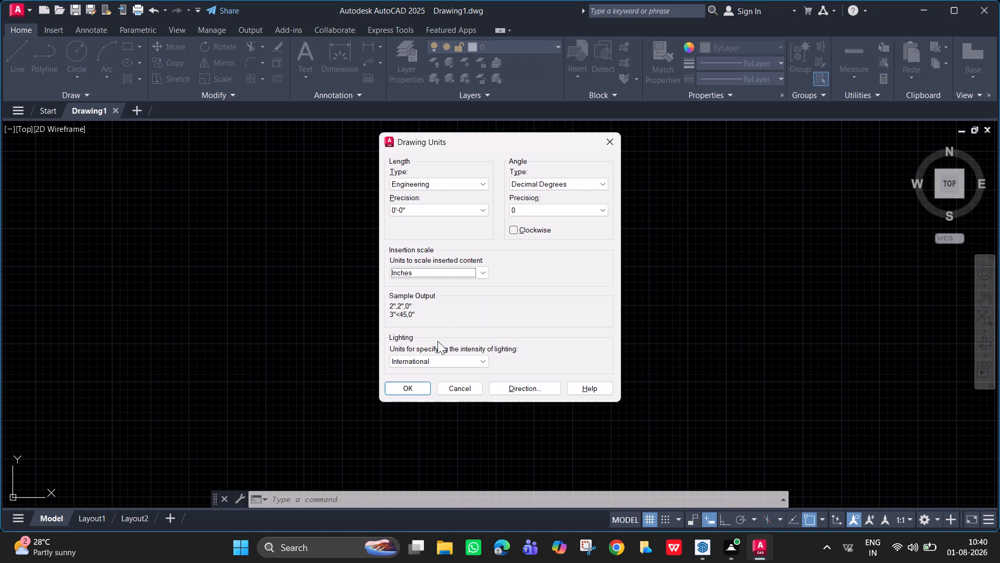
left_click(419, 385)
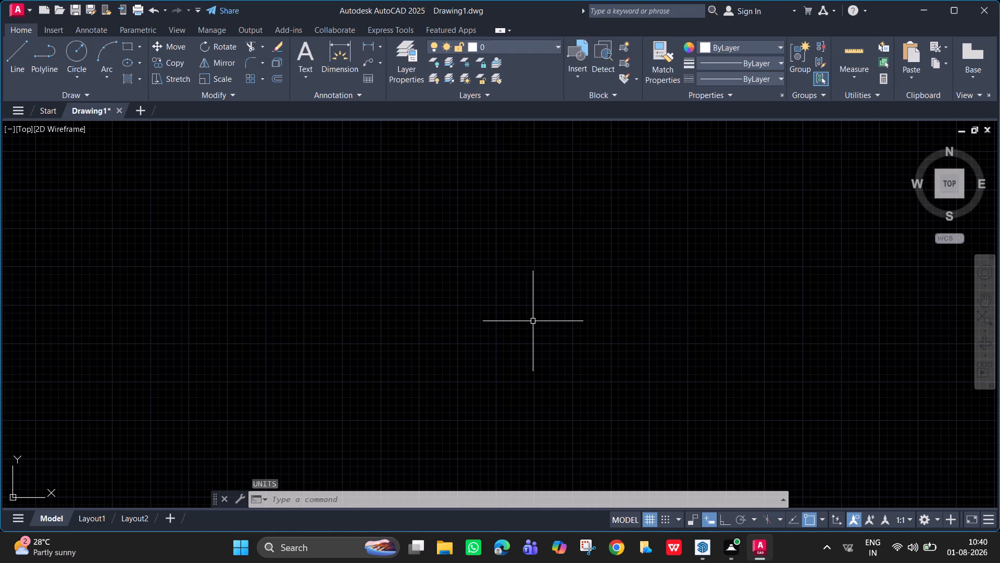
Modify the ISO-25 dimension style's primary units to Engineering with 0'-0" precision and make the style current.
key("d")
key("Return")
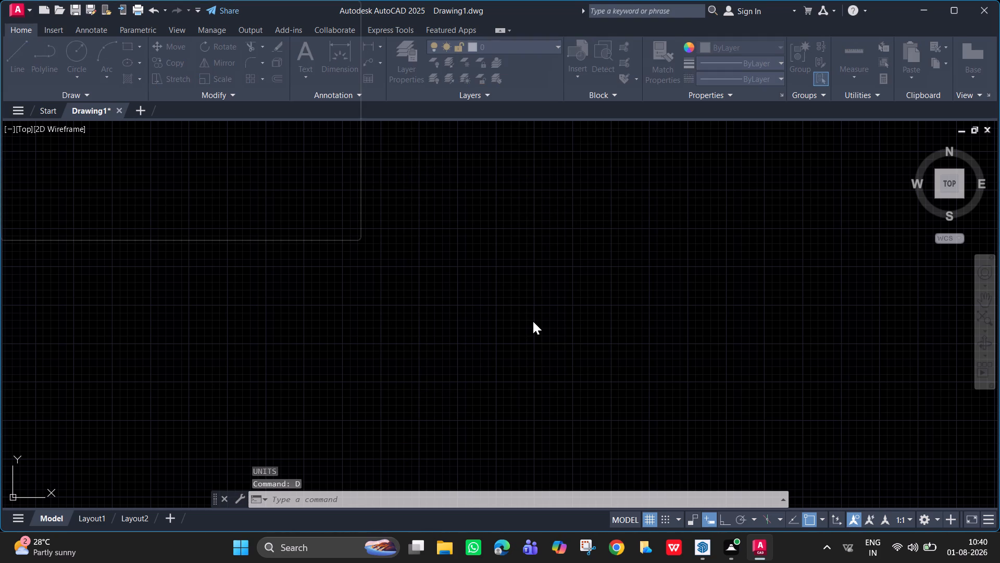
left_click(930, 240)
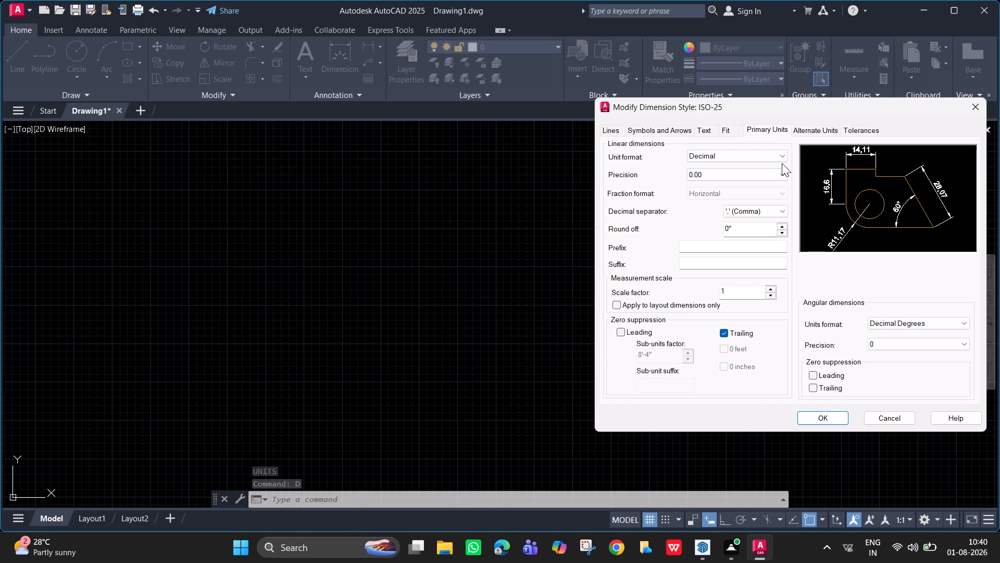
left_click(771, 156)
left_click(759, 182)
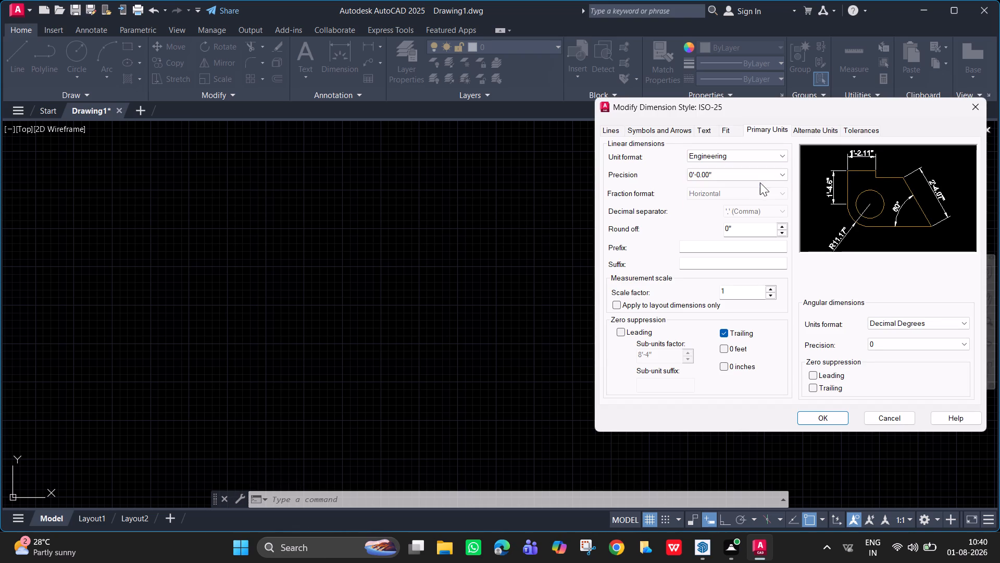
left_click(758, 173)
left_click(754, 189)
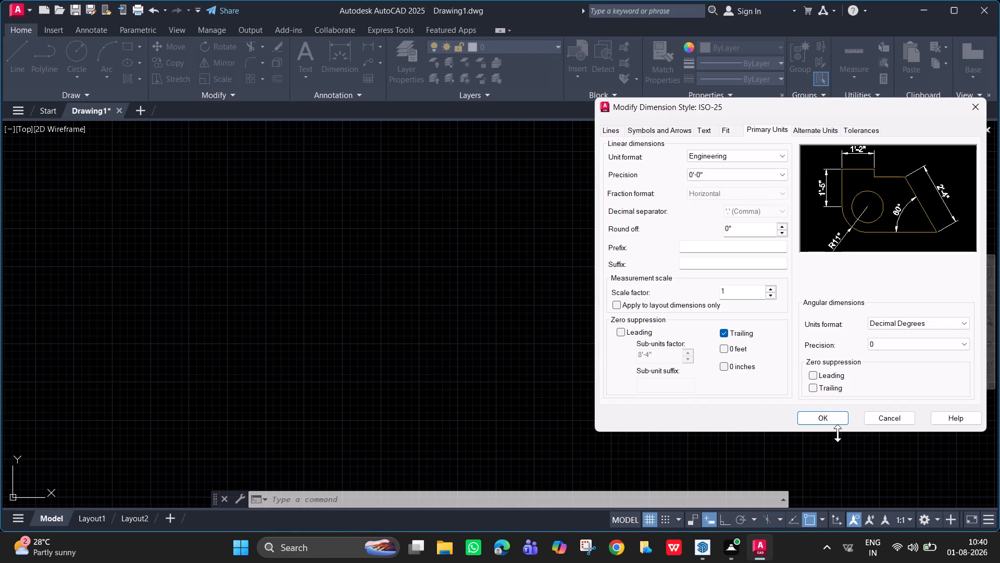
left_click(814, 422)
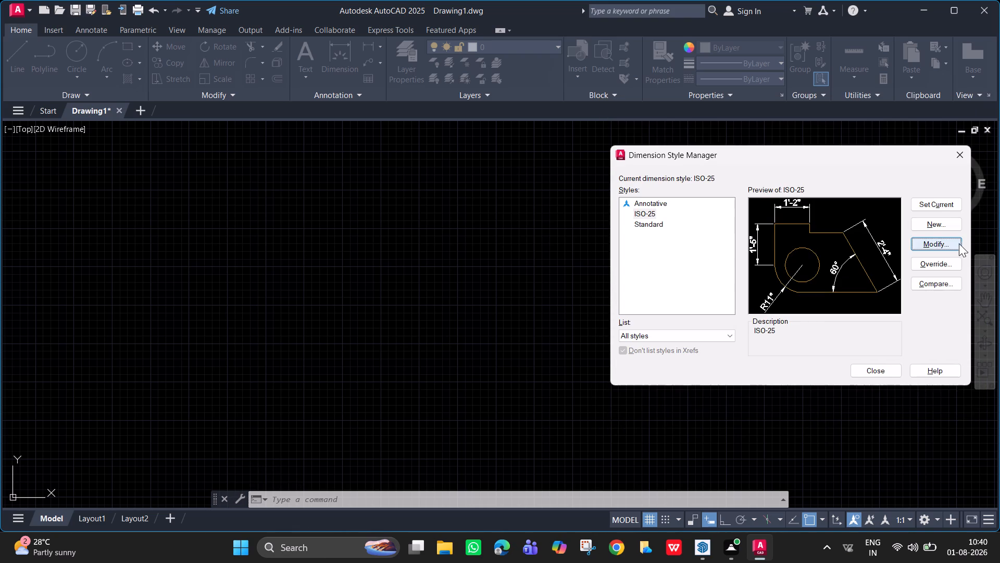
left_click(934, 207)
left_click(936, 207)
left_click(931, 207)
triple_click(931, 207)
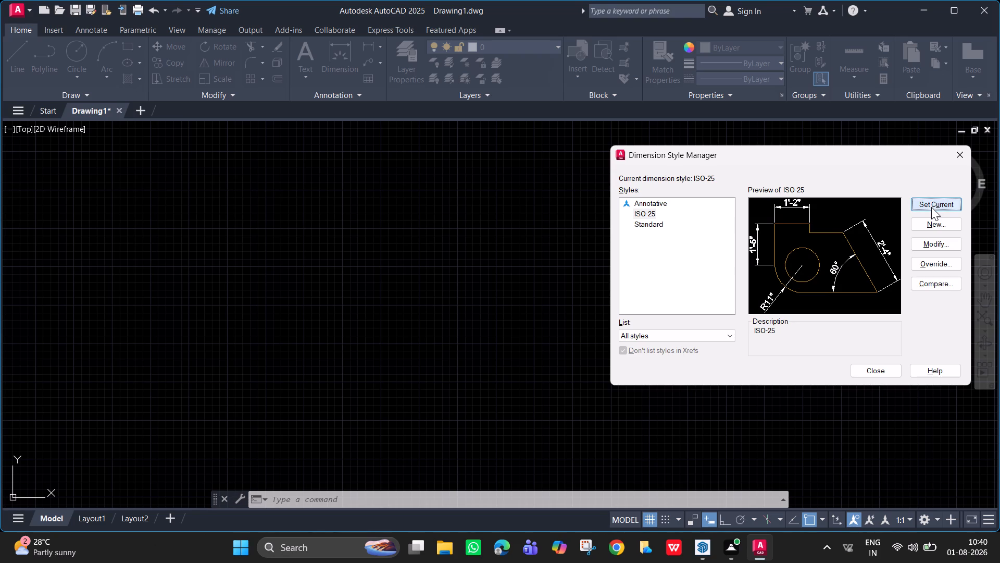
left_click(858, 366)
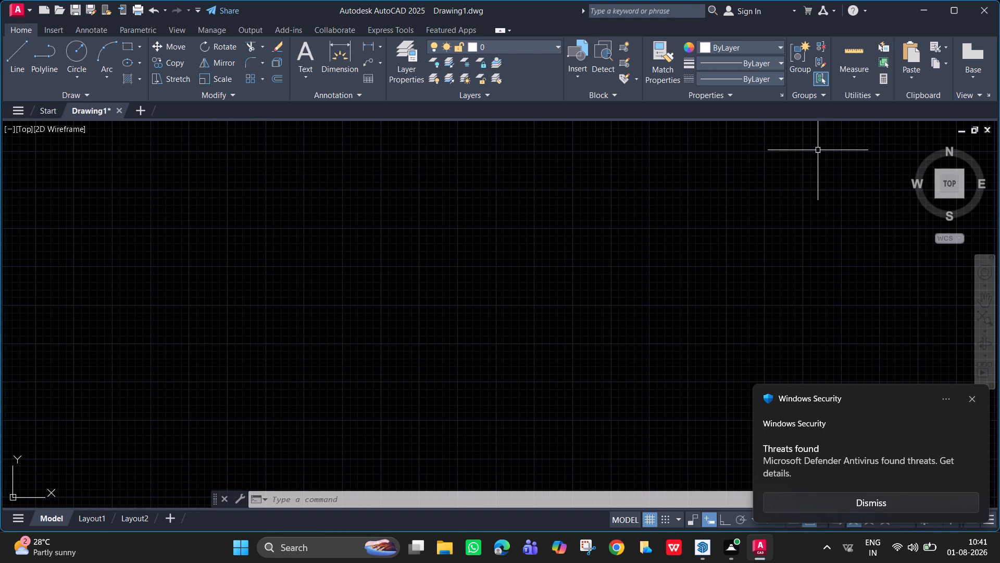
Draw a horizontal construction line across the drawing at a Y position of about 210'-9".
left_click(973, 393)
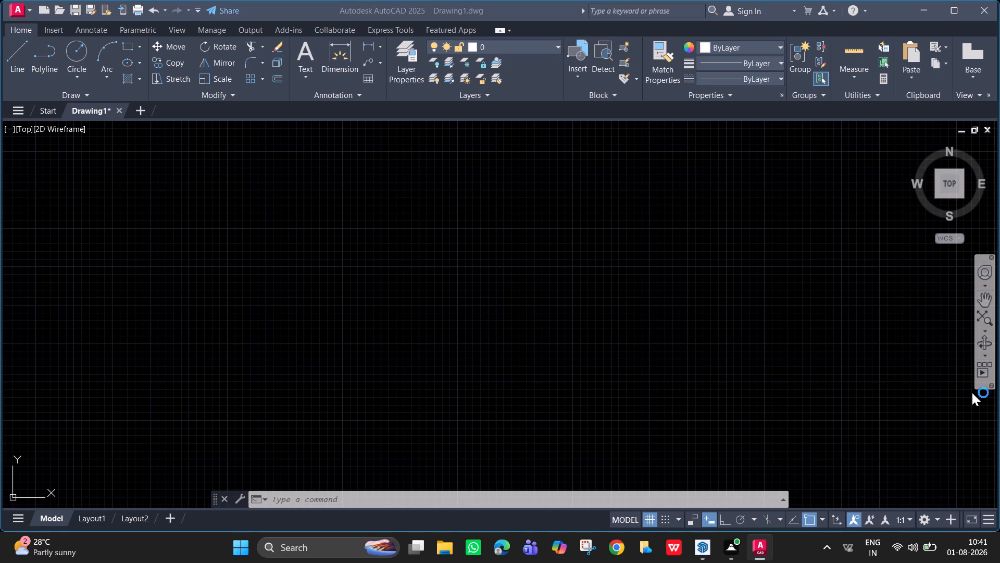
scroll(351, 229, "down", 1)
scroll(349, 227, "up", 1)
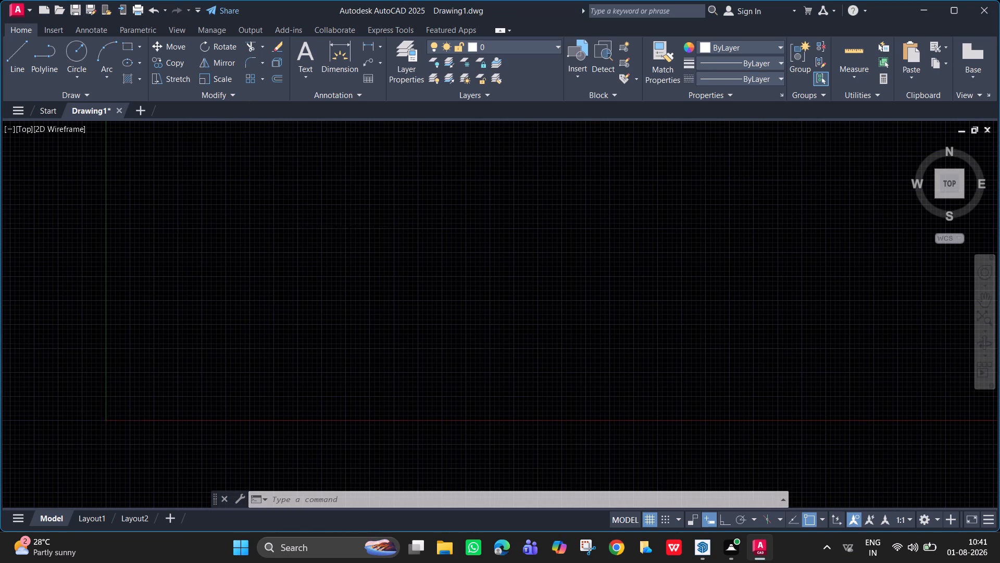
scroll(349, 227, "down", 1)
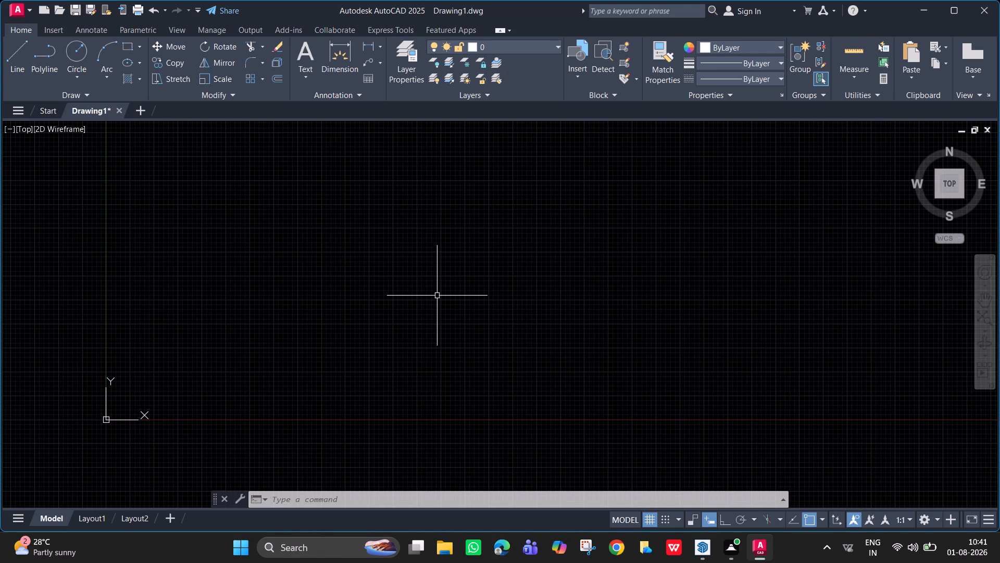
type("xl")
key("Return")
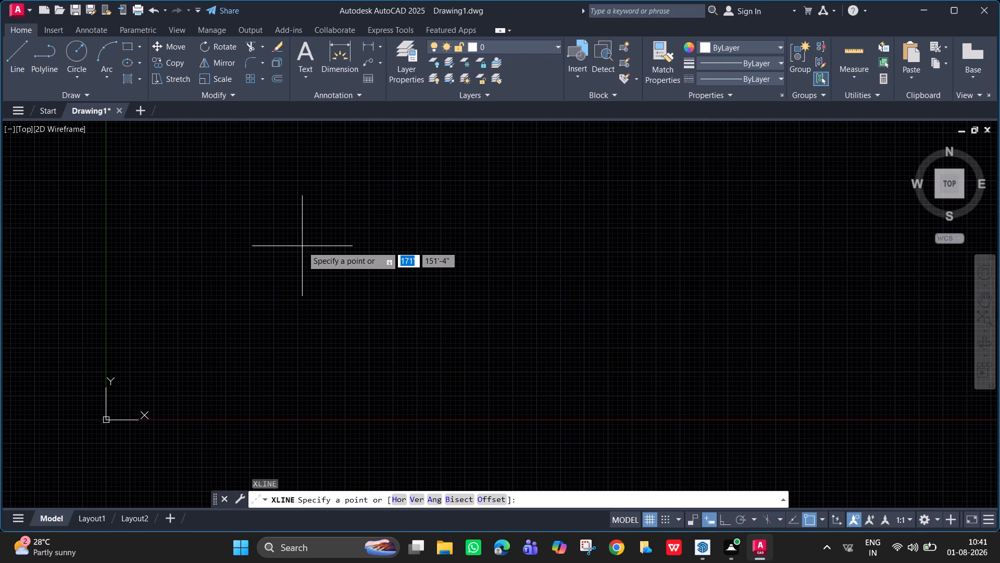
key("h")
key("Return")
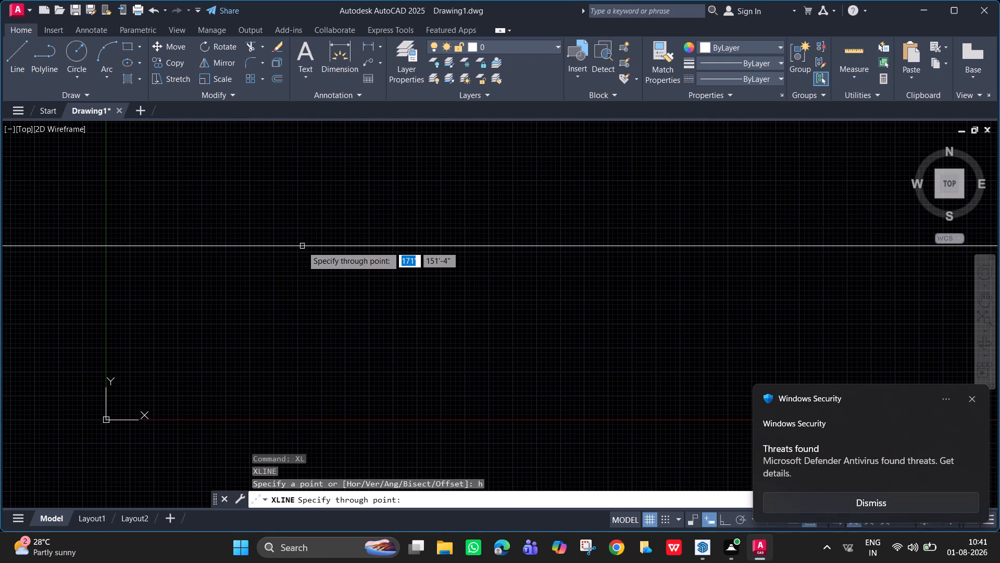
left_click(320, 178)
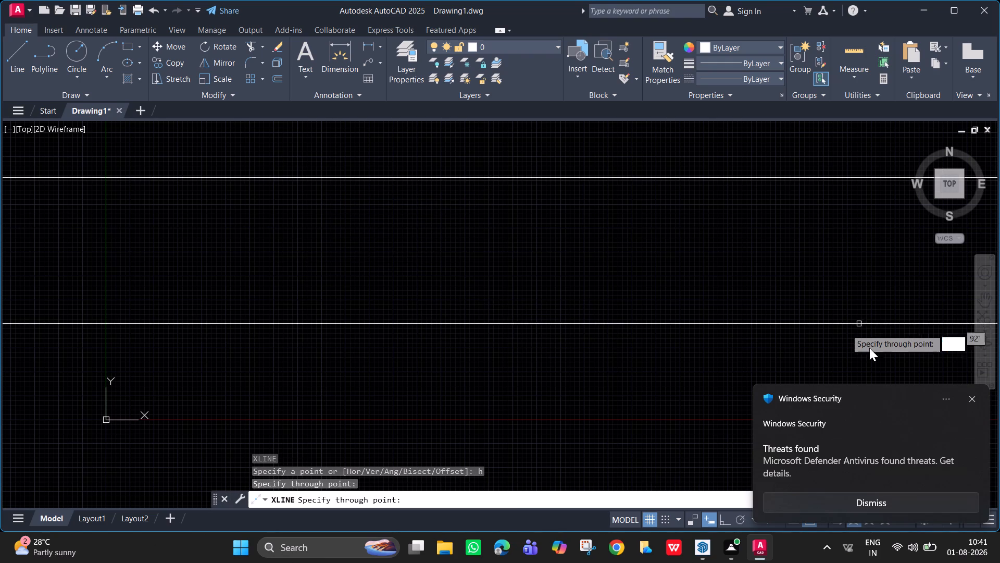
left_click(974, 396)
key("Escape")
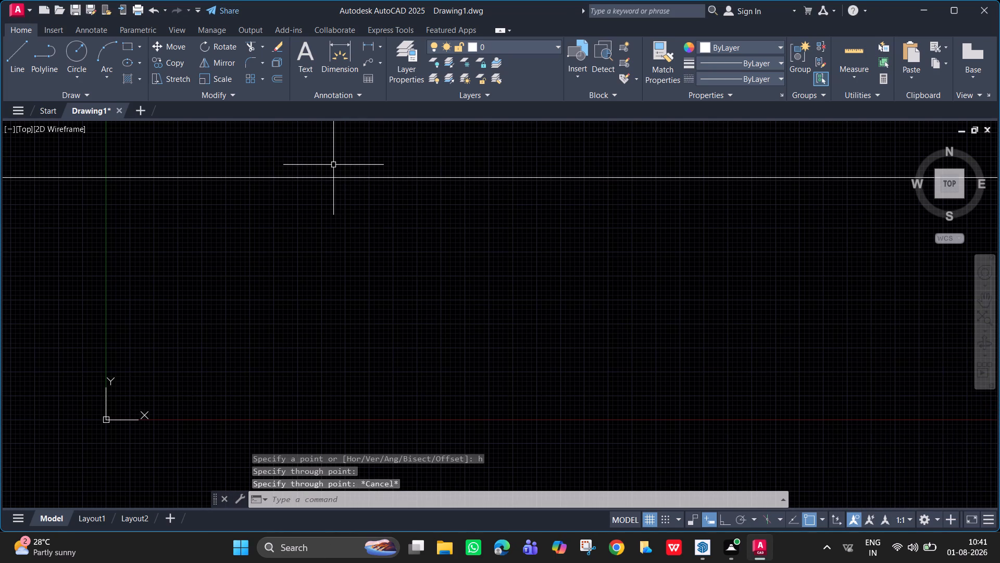
Draw a vertical construction line crossing the horizontal one at an X position of about 180'-6".
key("space")
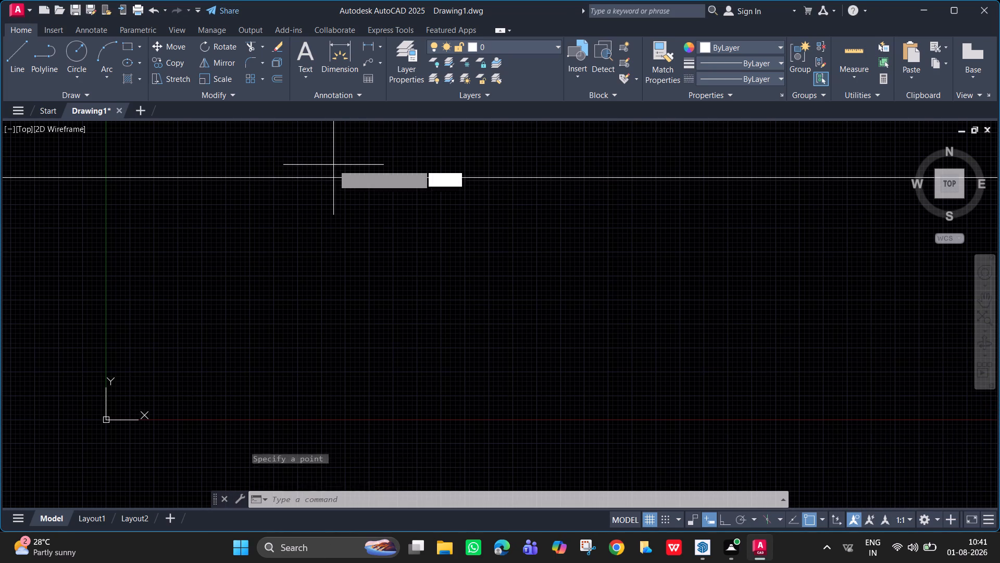
key("v")
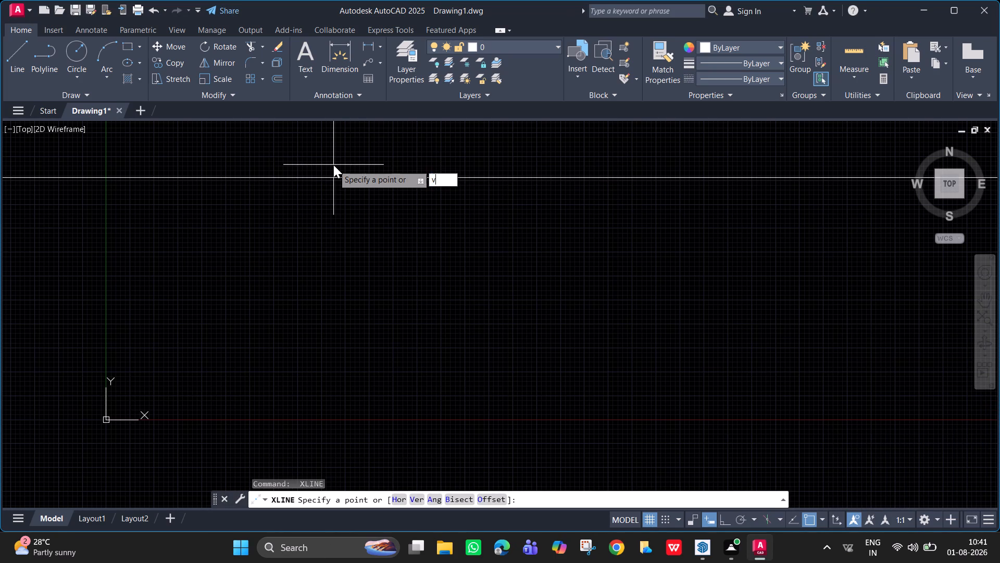
key("Return")
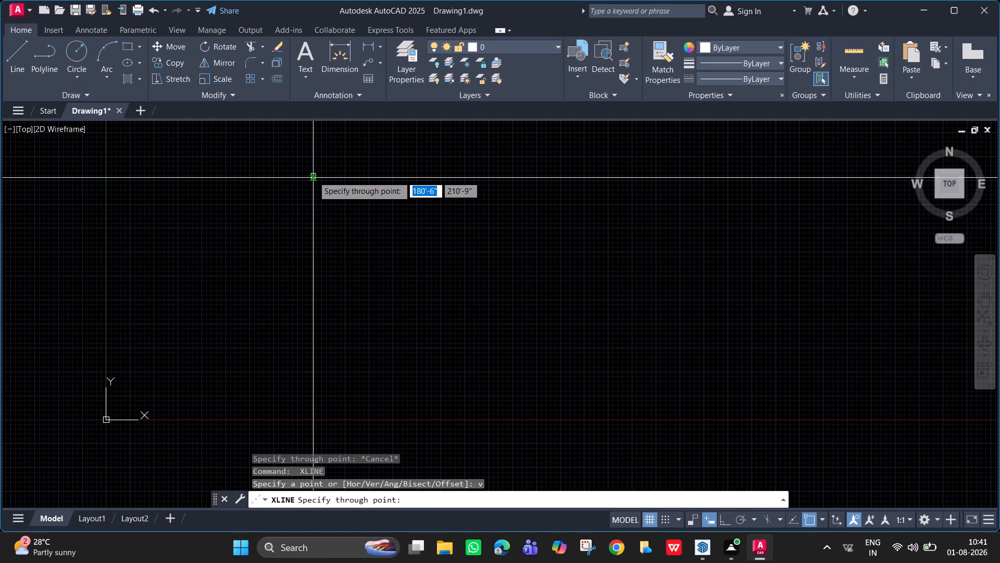
left_click(313, 176)
key("Escape")
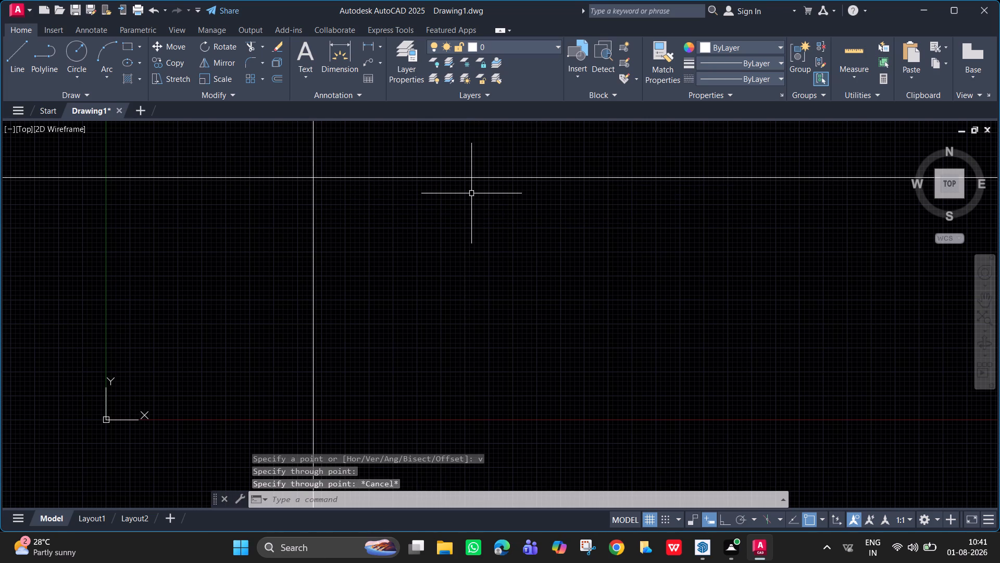
Trim the construction lines above and to the left of their intersection to form an upper-left corner.
type("tr")
key("Return")
left_click_drag(331, 134, 274, 144)
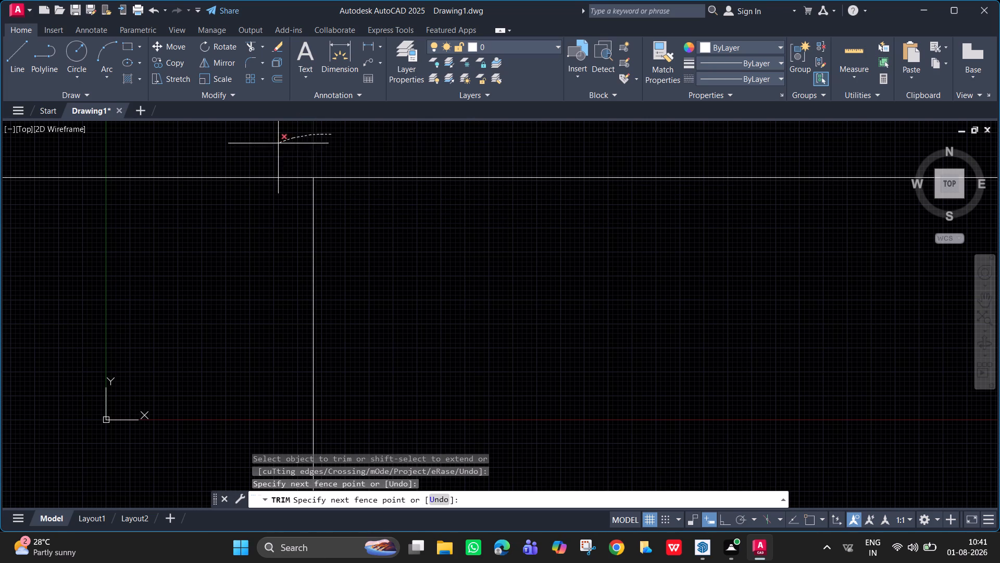
left_click_drag(274, 144, 214, 261)
middle_click_drag(380, 227, 270, 188)
scroll(374, 227, "down", 1)
key("Escape")
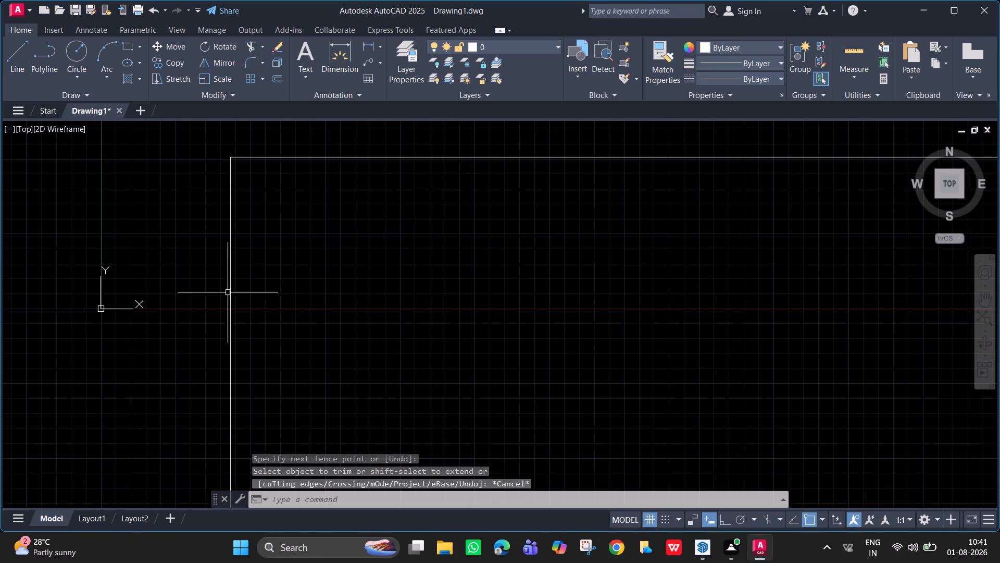
Offset the horizontal line of the corner 9" downward.
scroll(379, 268, "up", 1)
scroll(379, 268, "down", 3)
middle_click_drag(403, 302, 315, 199)
scroll(315, 199, "up", 1)
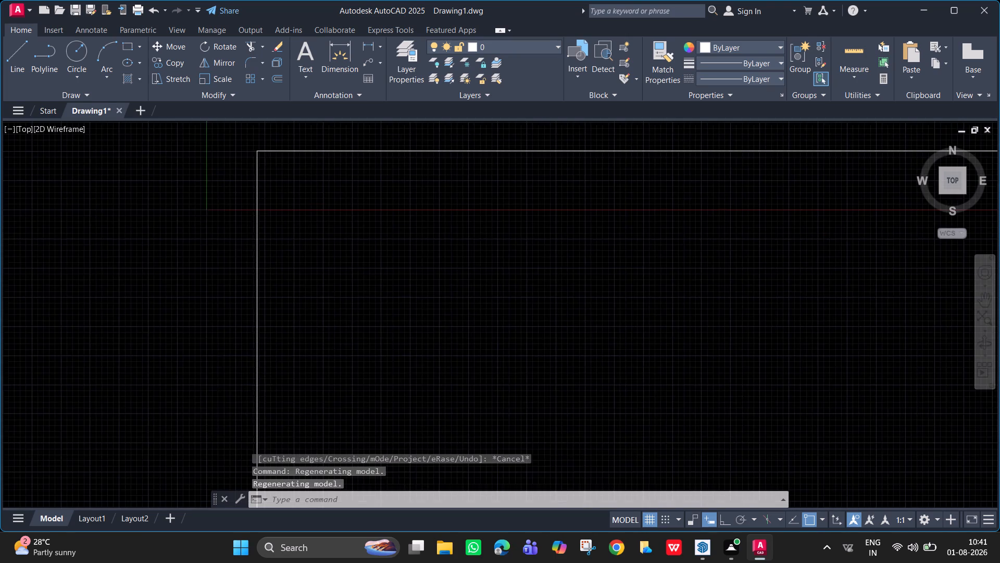
middle_click_drag(315, 199, 302, 226)
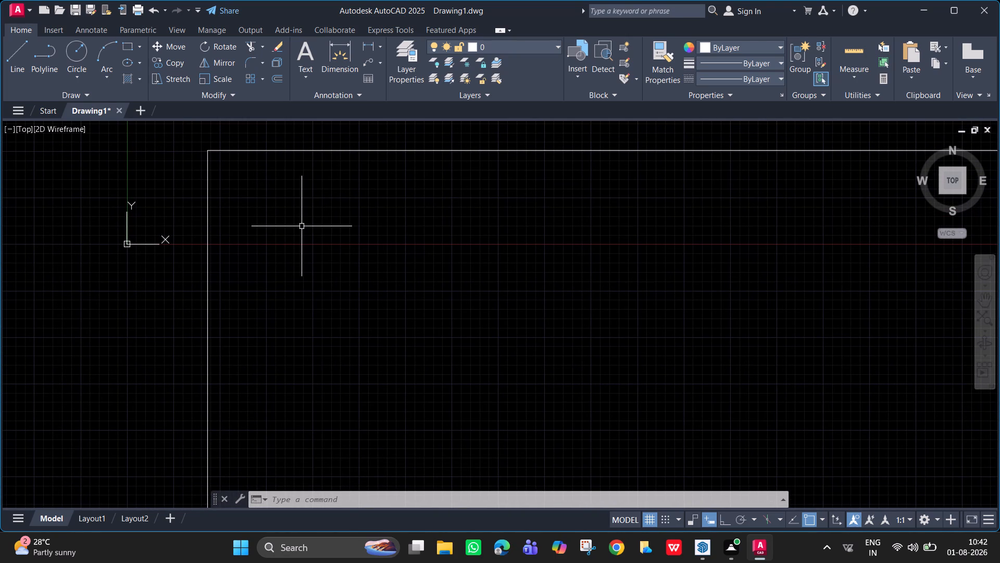
key("o")
key("Return")
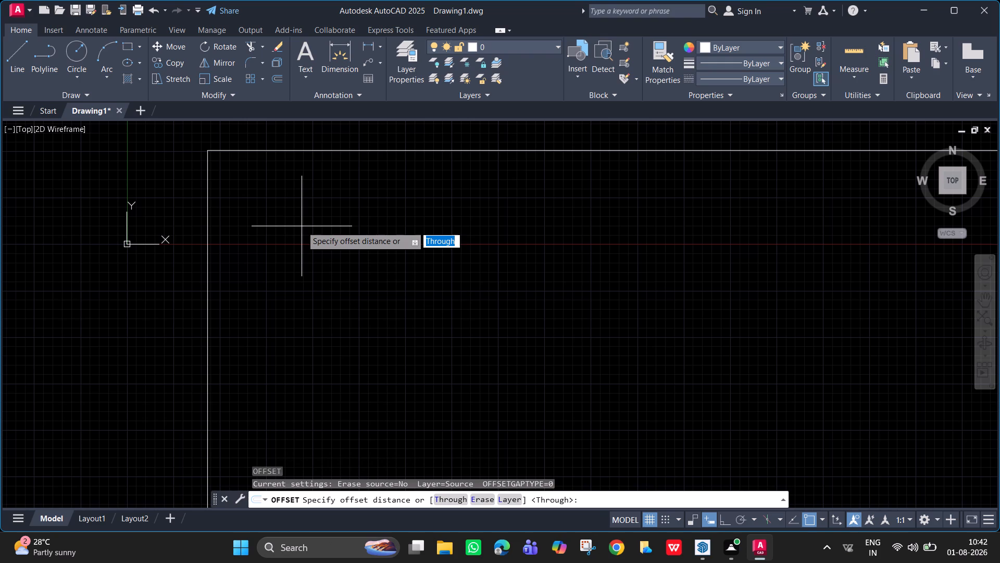
key("9")
key("Return")
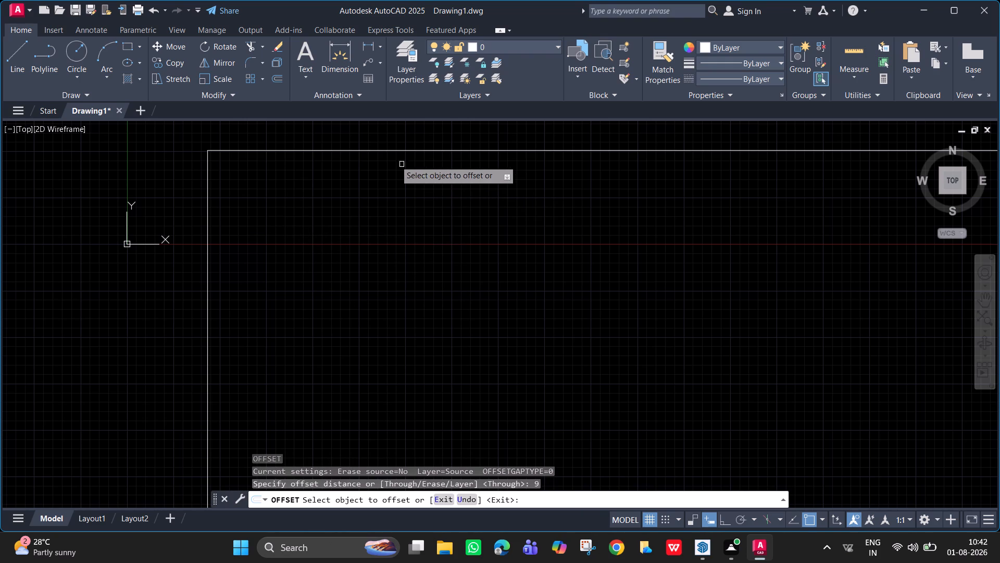
left_click(391, 151)
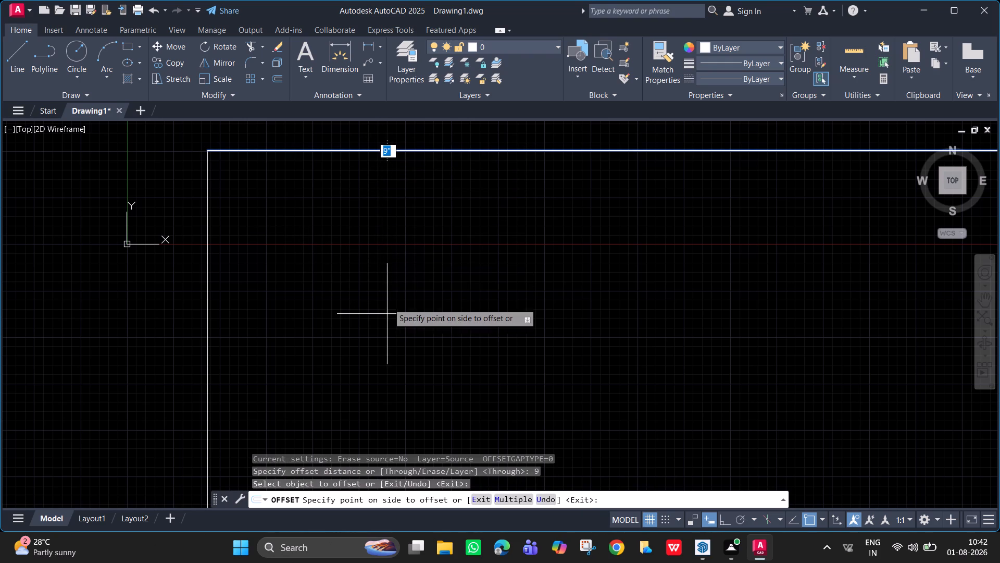
left_click(398, 275)
scroll(432, 176, "up", 4)
middle_click_drag(432, 176, 471, 357)
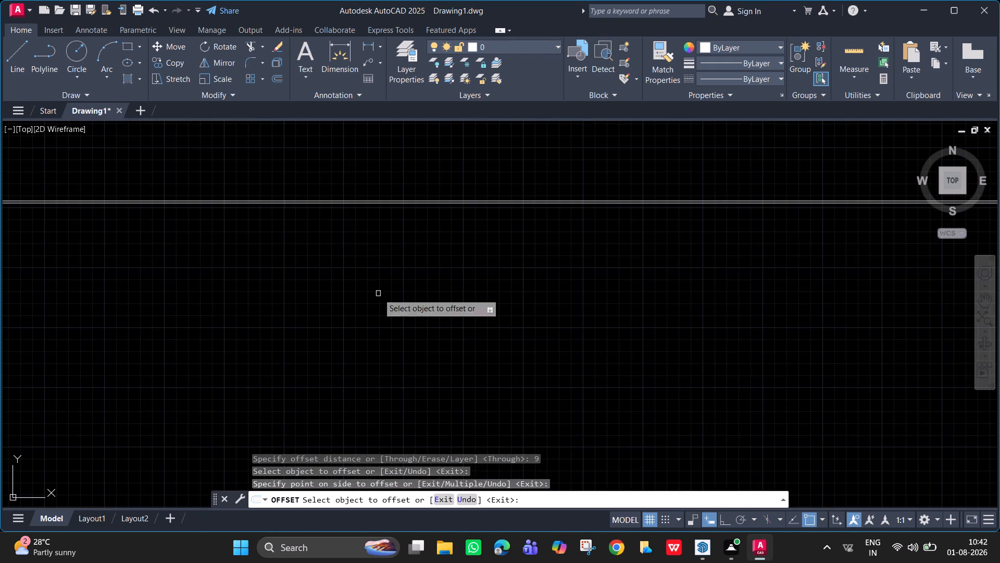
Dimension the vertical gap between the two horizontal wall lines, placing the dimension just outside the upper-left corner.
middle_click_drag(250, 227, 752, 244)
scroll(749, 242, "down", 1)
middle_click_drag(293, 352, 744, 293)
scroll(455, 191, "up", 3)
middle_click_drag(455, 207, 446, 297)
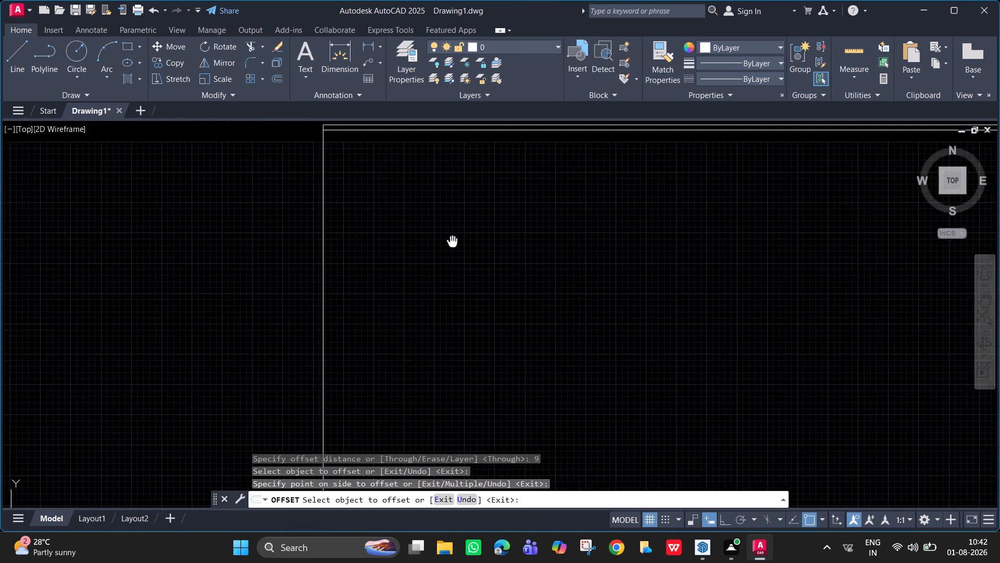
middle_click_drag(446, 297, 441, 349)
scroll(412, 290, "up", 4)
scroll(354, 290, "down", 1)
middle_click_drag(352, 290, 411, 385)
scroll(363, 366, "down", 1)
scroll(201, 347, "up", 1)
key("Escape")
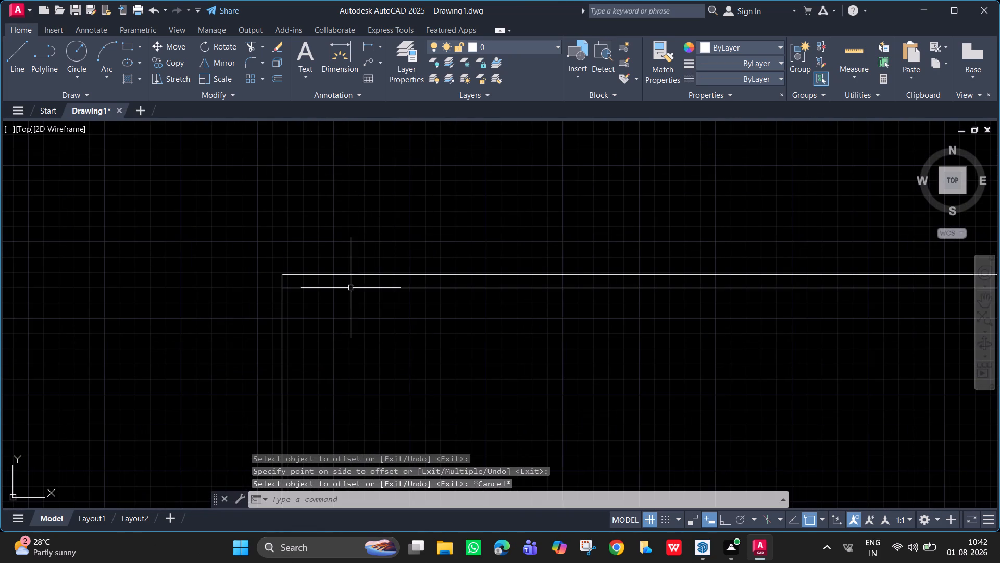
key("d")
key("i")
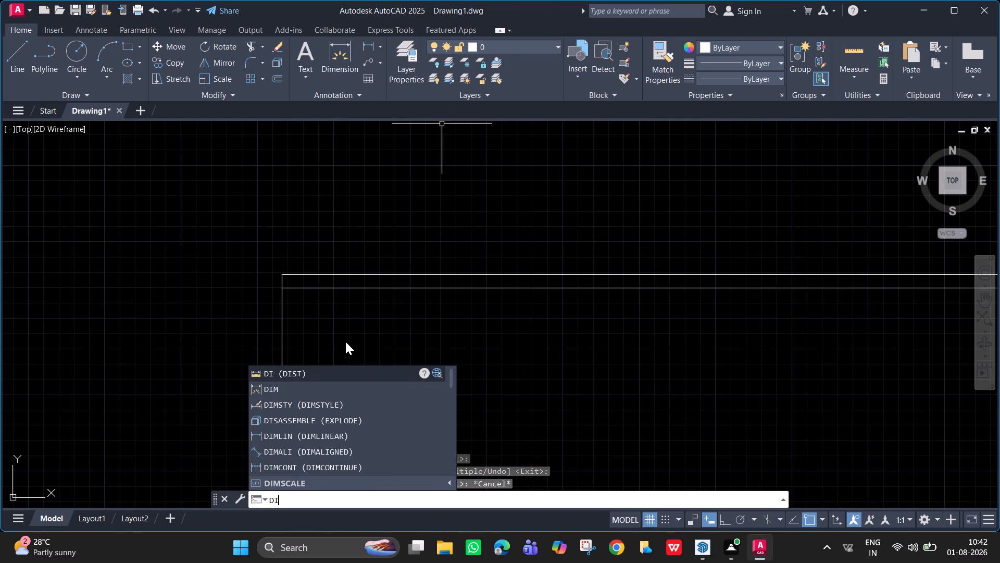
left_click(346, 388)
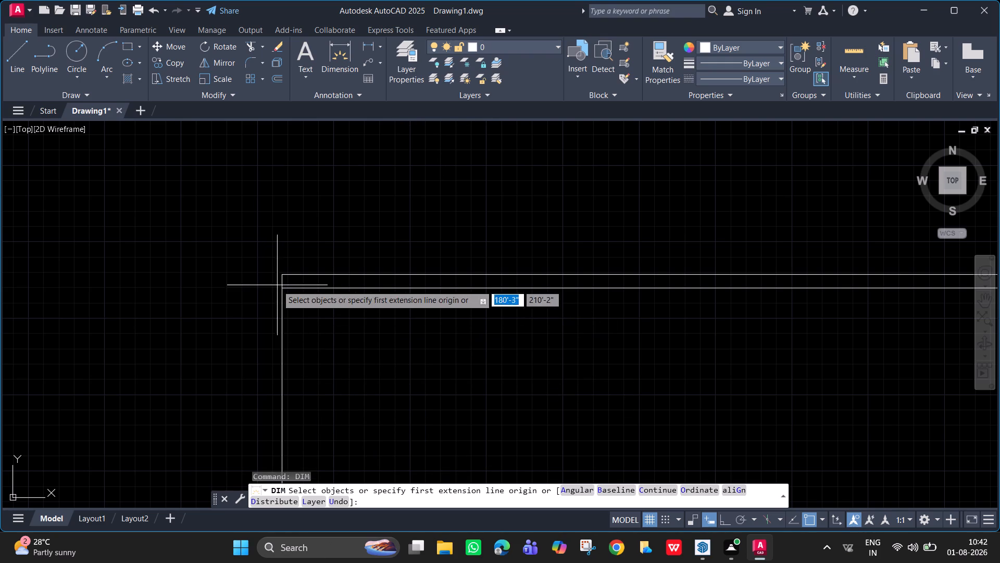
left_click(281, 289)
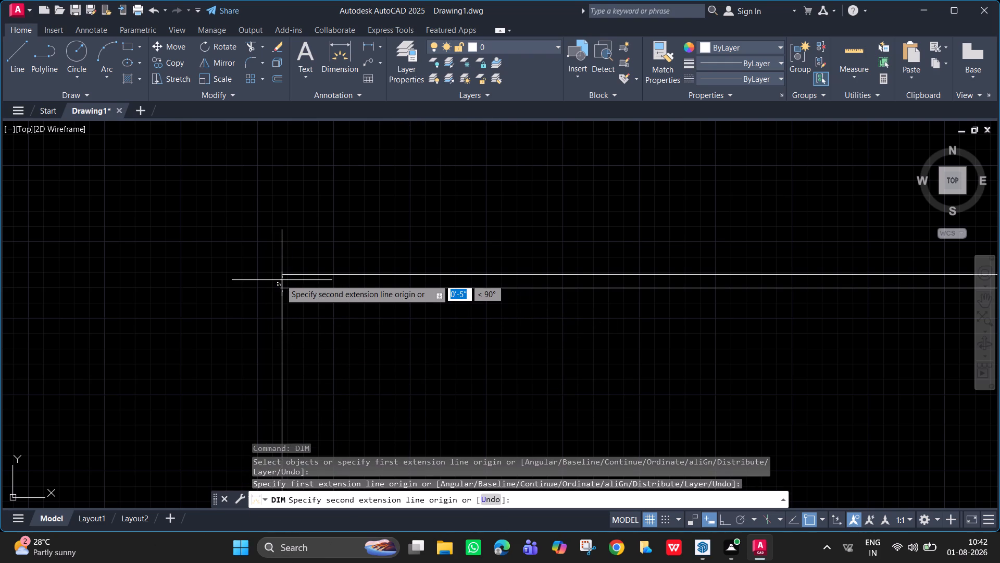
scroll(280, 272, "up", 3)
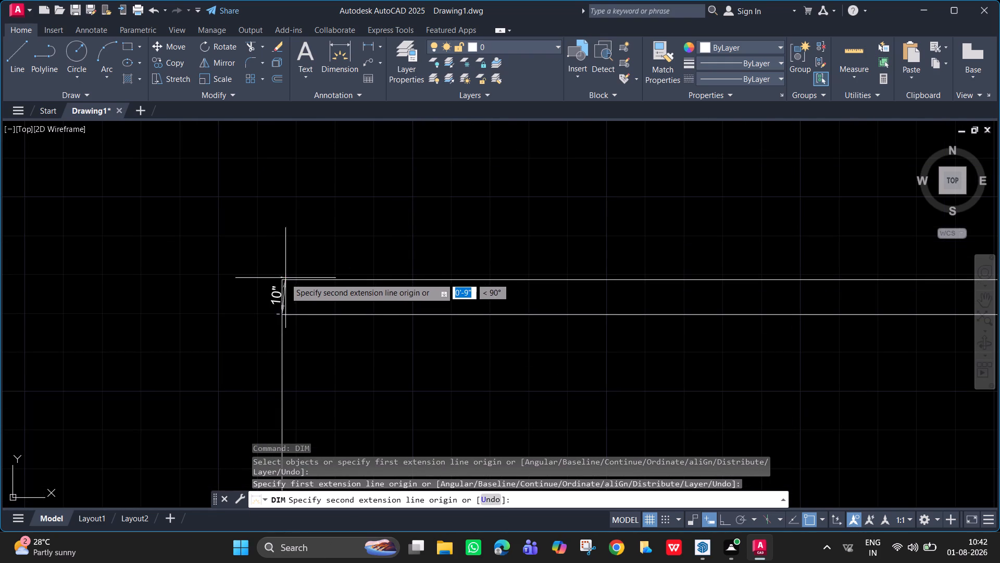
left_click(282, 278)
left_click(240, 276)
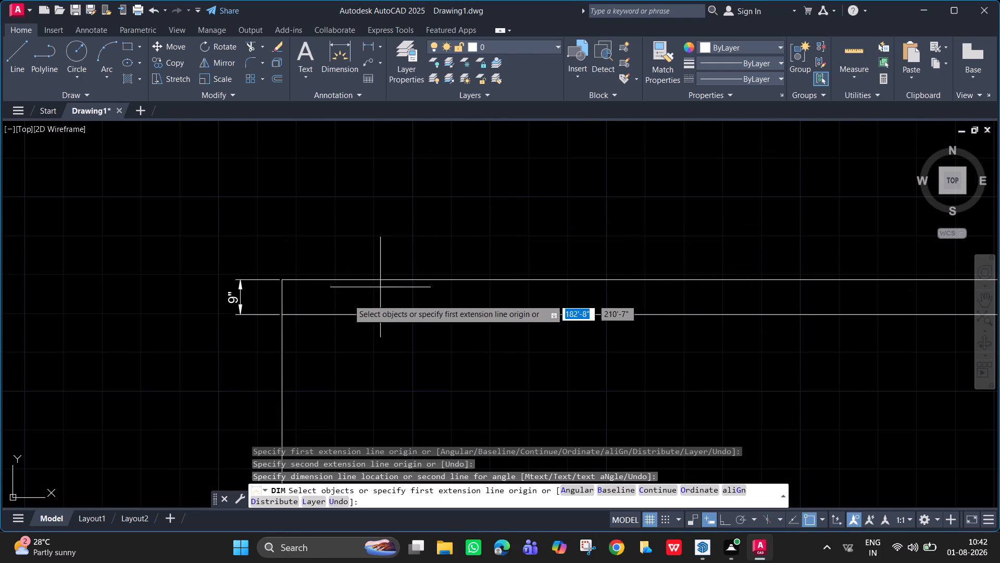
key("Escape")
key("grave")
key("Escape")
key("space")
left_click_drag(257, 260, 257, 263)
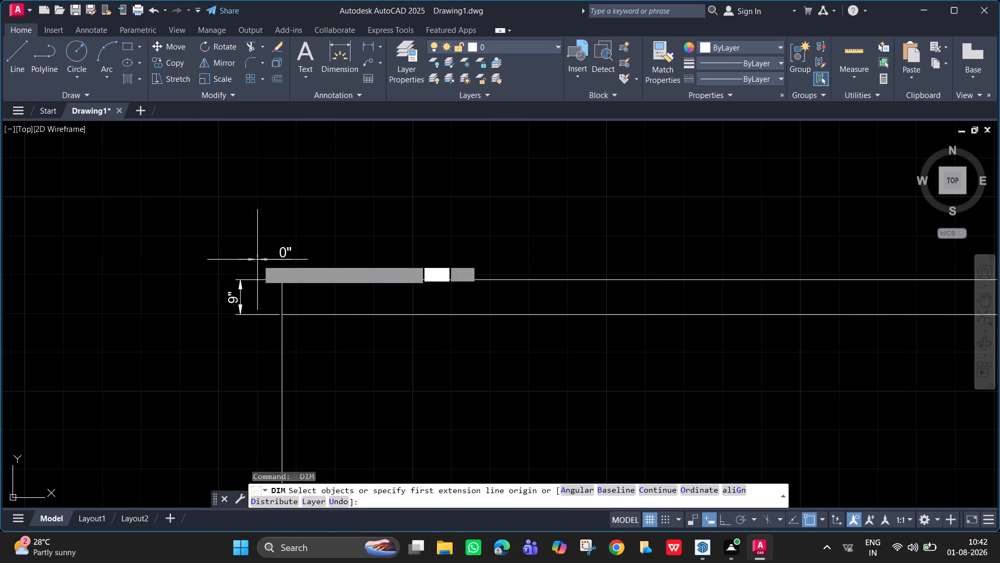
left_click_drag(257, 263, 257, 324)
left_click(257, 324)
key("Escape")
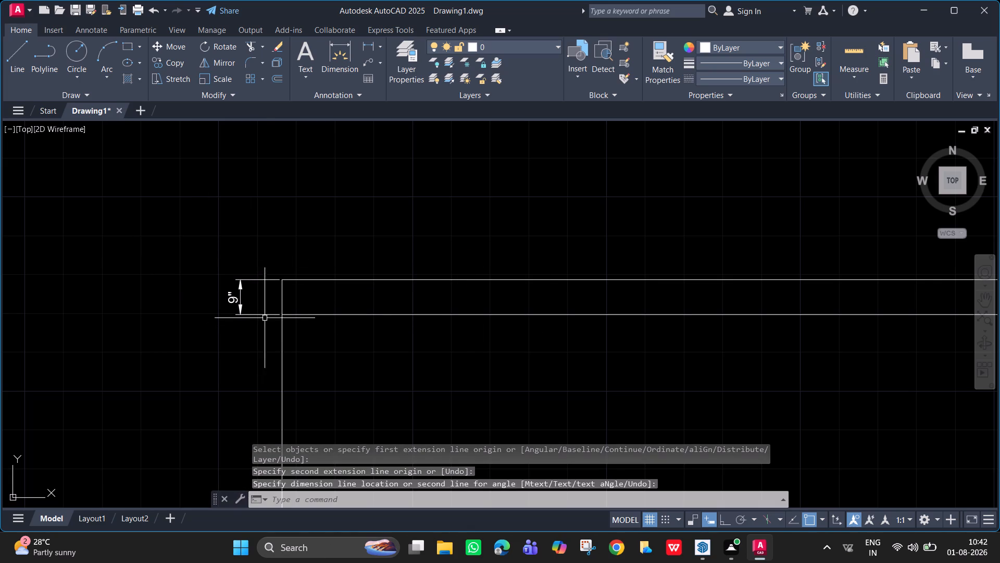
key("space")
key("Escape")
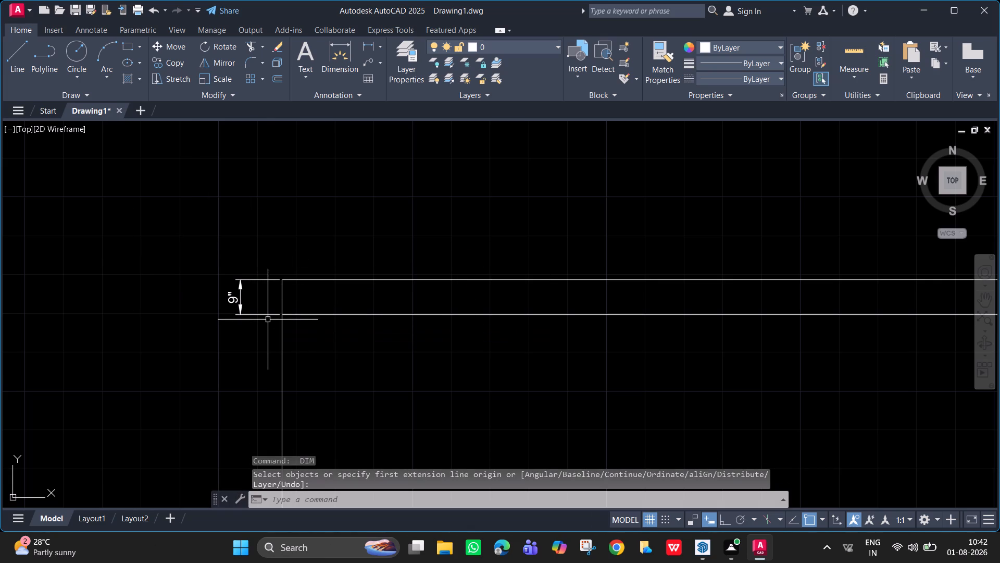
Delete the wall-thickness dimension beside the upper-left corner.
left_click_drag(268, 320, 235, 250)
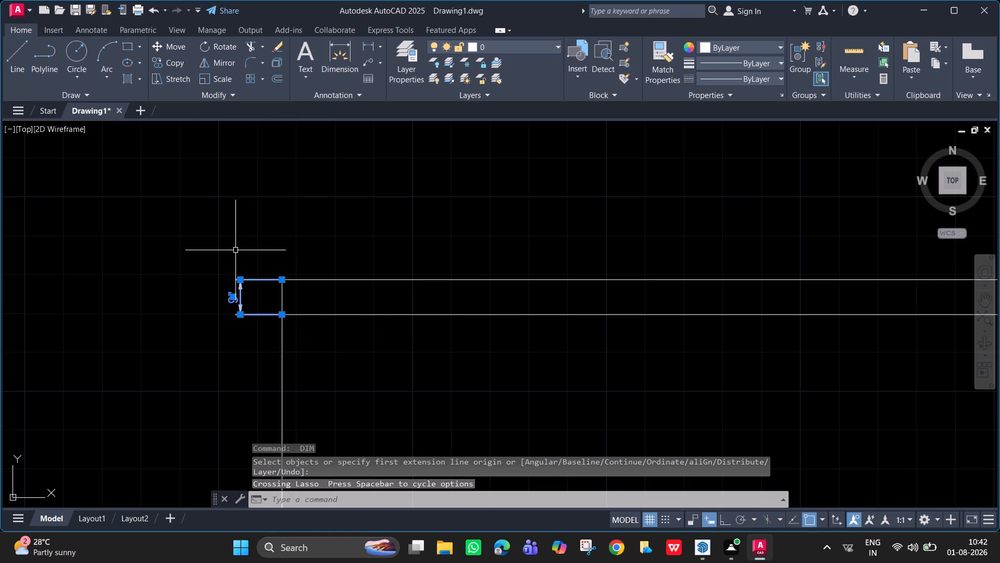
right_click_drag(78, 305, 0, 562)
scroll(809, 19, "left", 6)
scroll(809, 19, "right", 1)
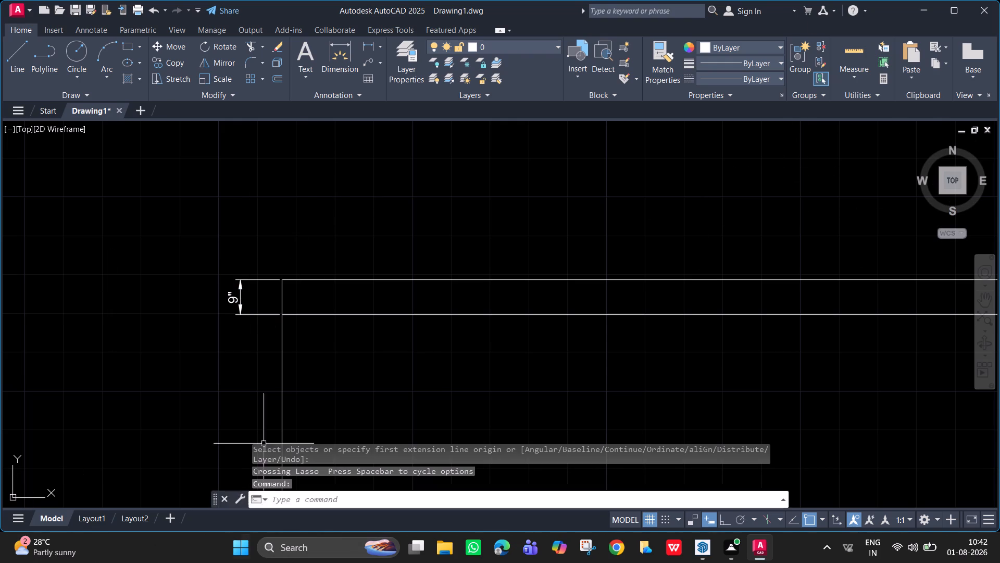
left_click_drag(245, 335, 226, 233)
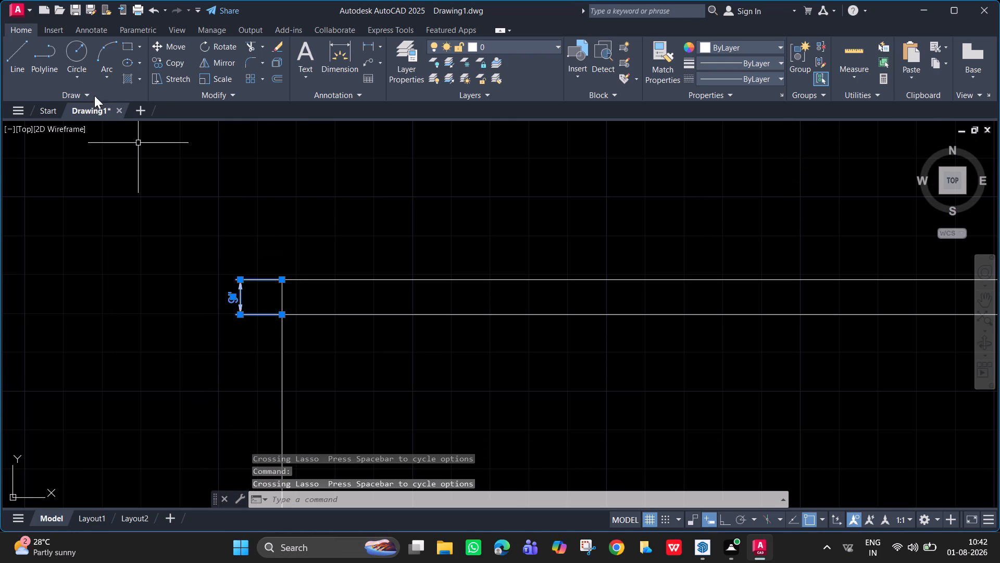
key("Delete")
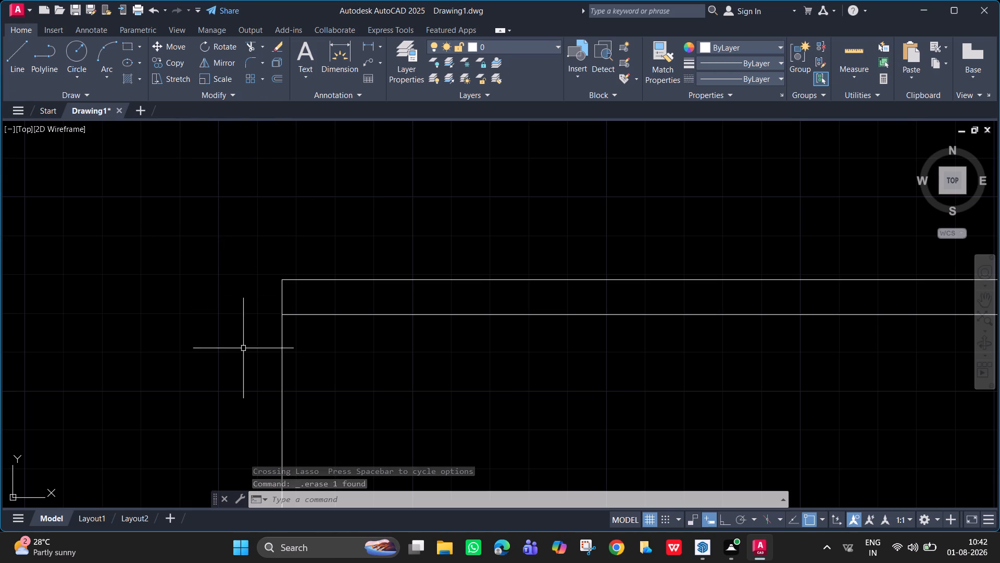
Offset the vertical line of the corner 9" to the right, toward the inside of the plan.
key("o")
key("Return")
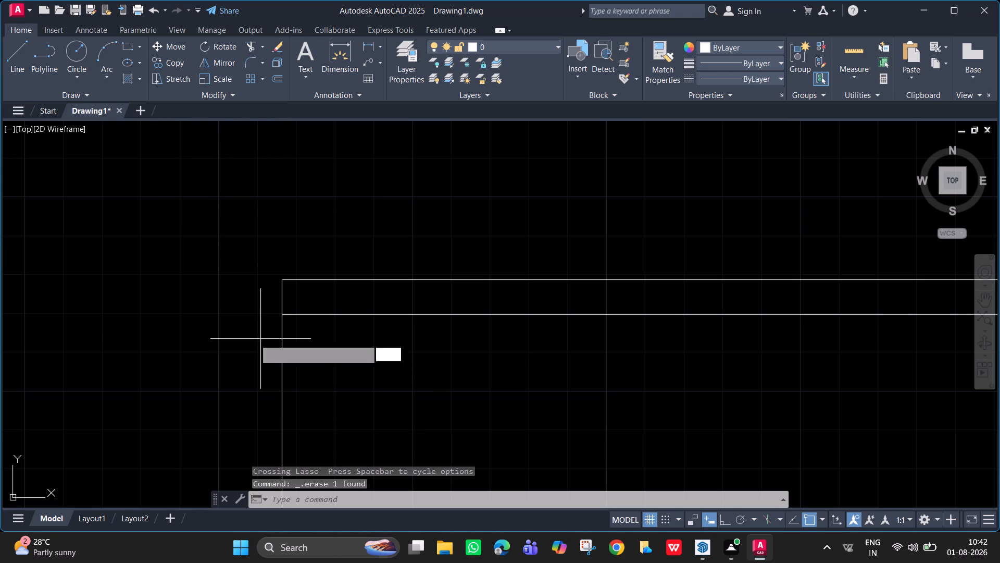
key("9")
key("Return")
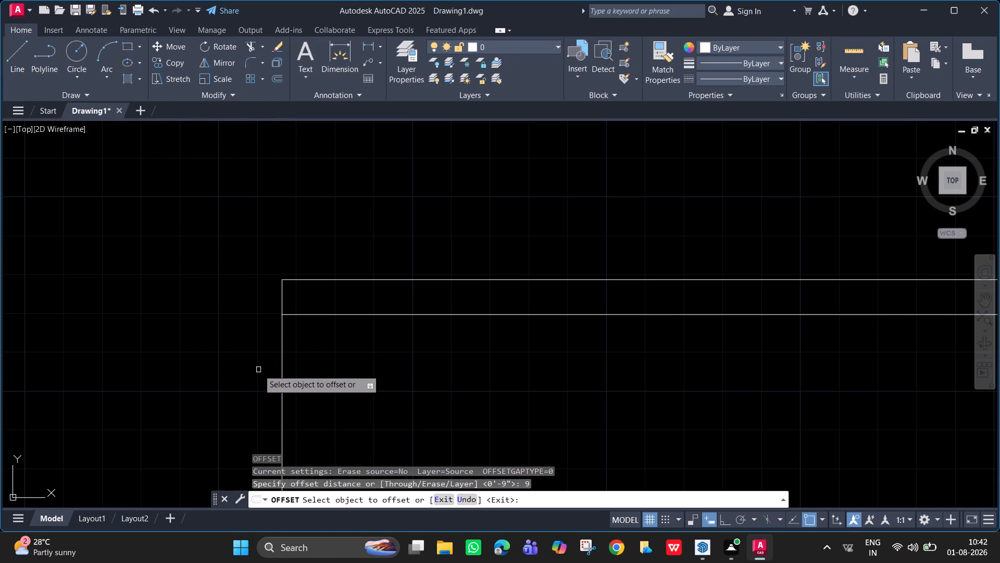
left_click(281, 375)
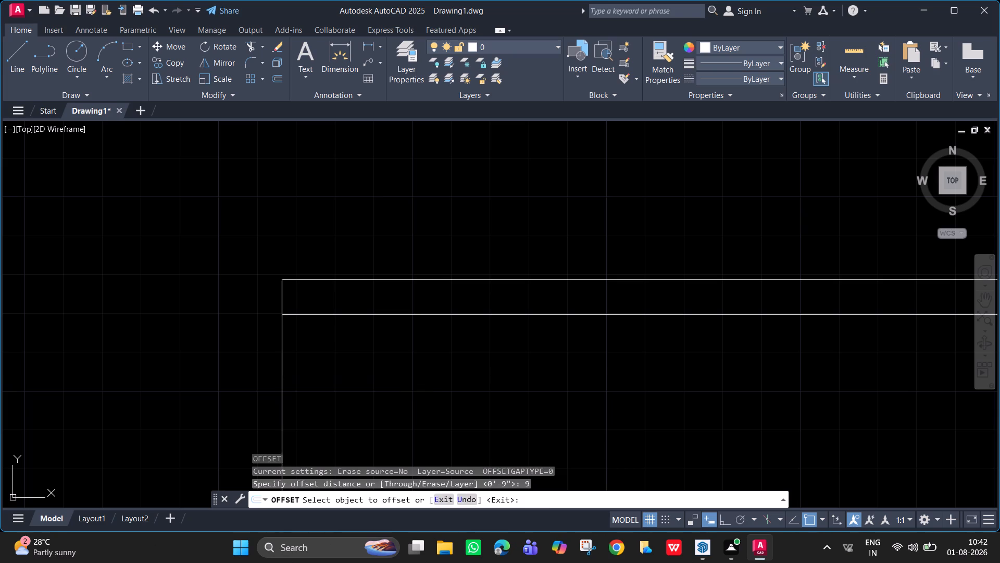
left_click_drag(321, 392, 337, 392)
key("Escape")
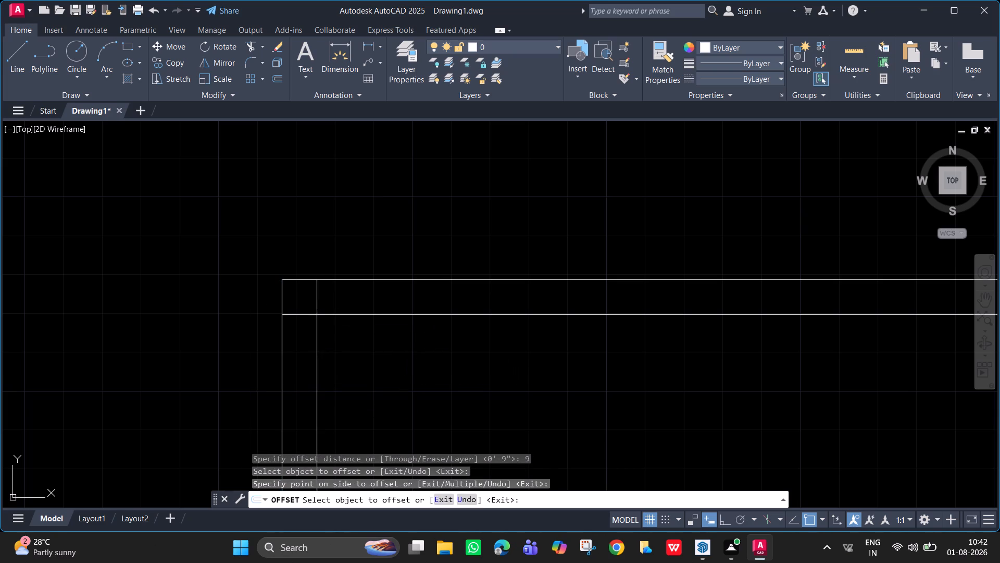
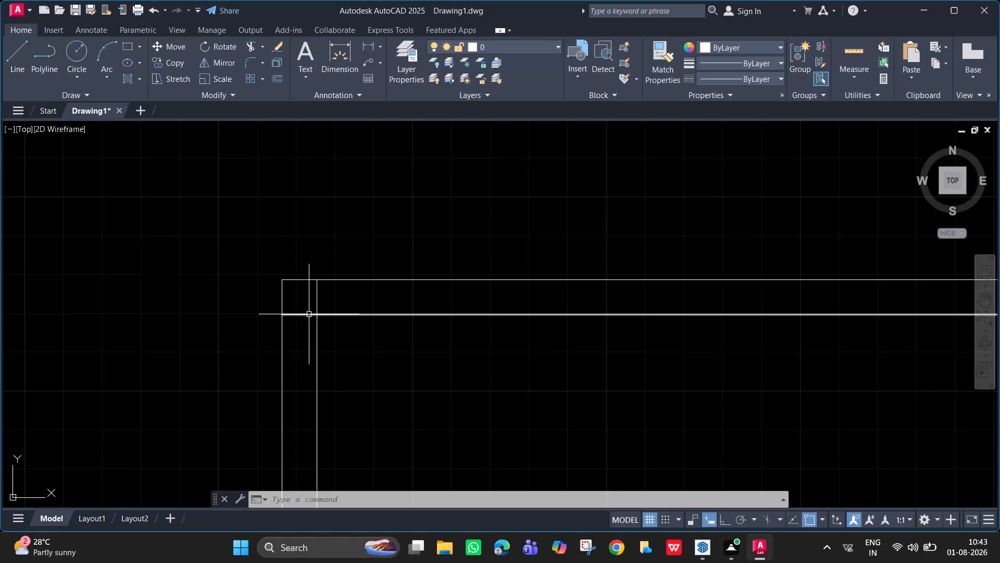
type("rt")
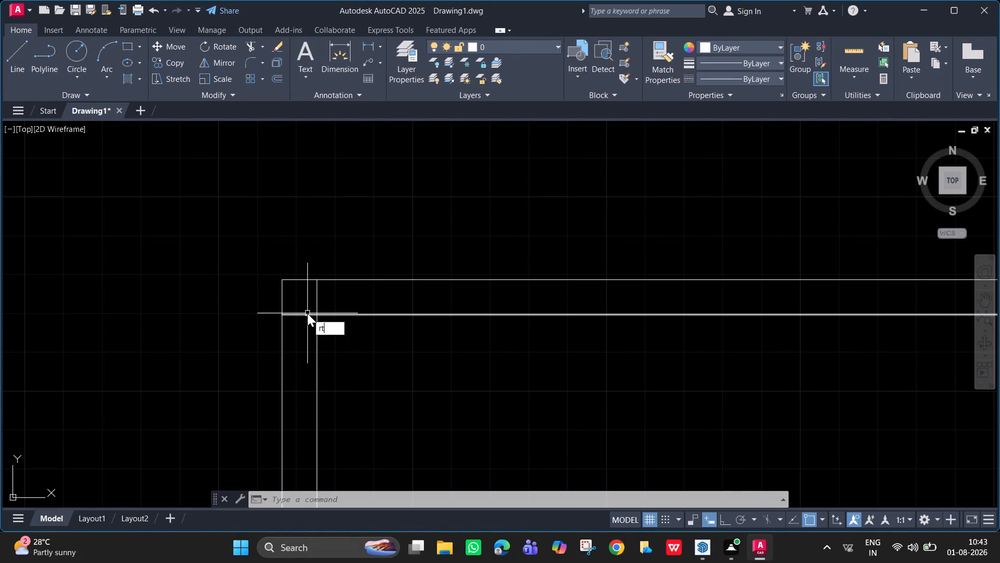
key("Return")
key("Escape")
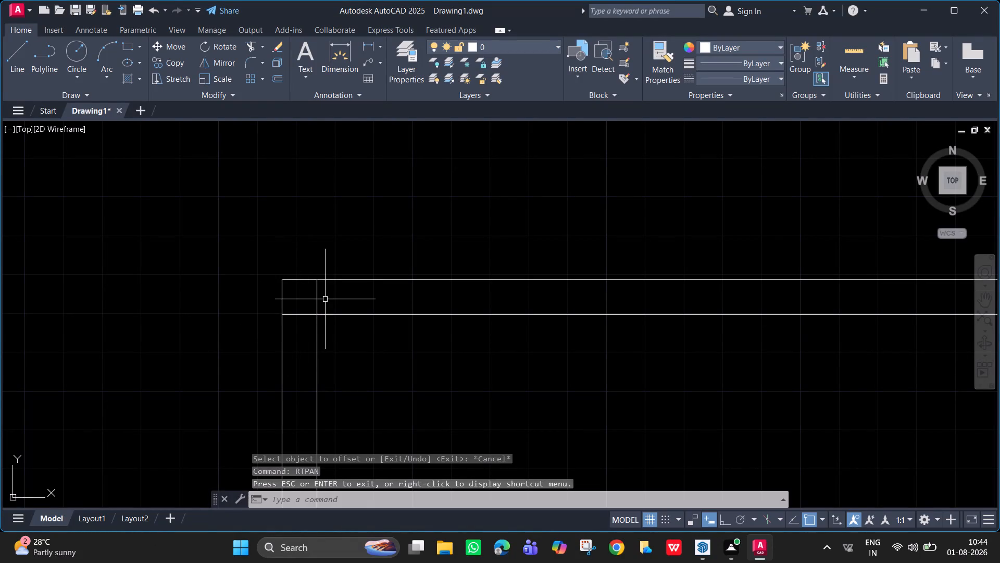
Trim the overlapping ends of the two inner wall lines at the upper-left corner to form a clean inside corner.
type("tr")
key("Return")
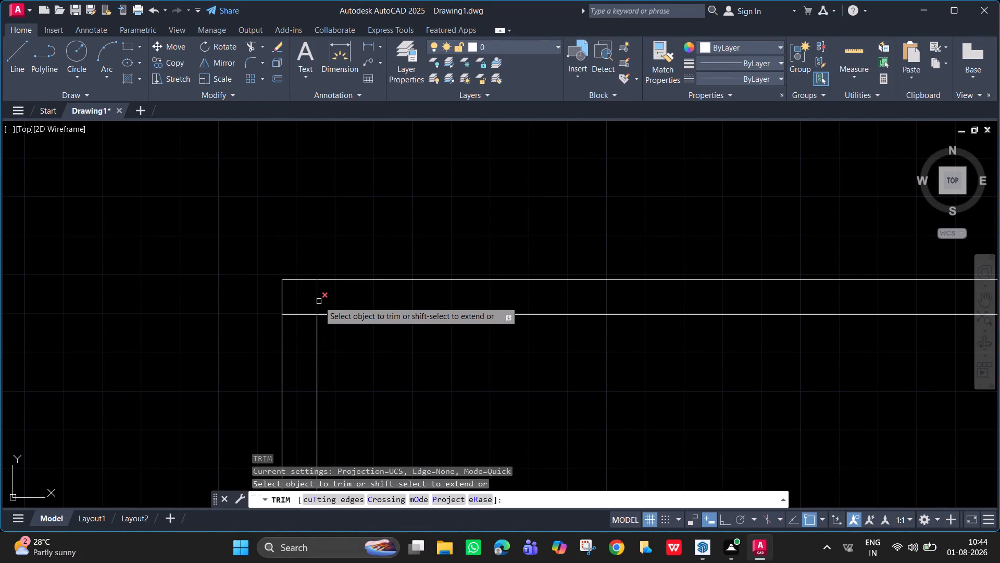
left_click_drag(319, 301, 297, 328)
left_click_drag(297, 319, 302, 301)
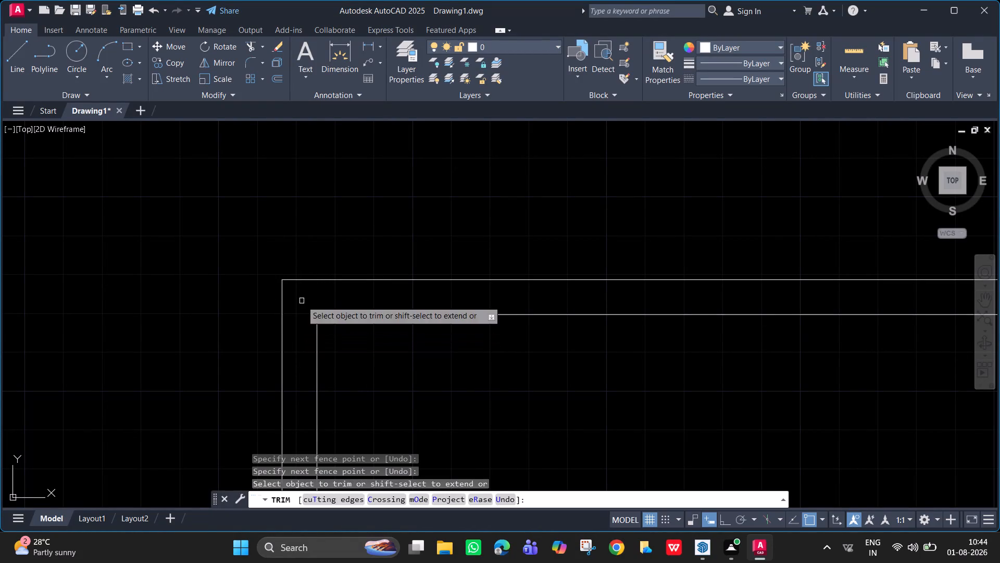
key("Escape")
Offset the inner vertical line of the left wall 14' to the right, into the plan.
scroll(302, 316, "down", 5)
middle_click_drag(361, 352, 307, 289)
scroll(246, 285, "up", 3)
middle_click_drag(259, 277, 257, 299)
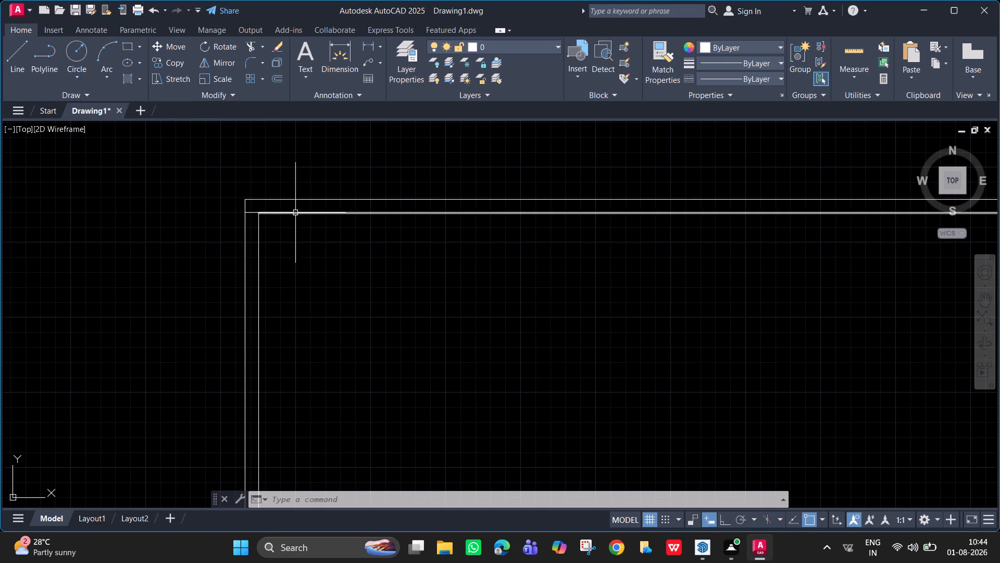
key("o")
key("Return")
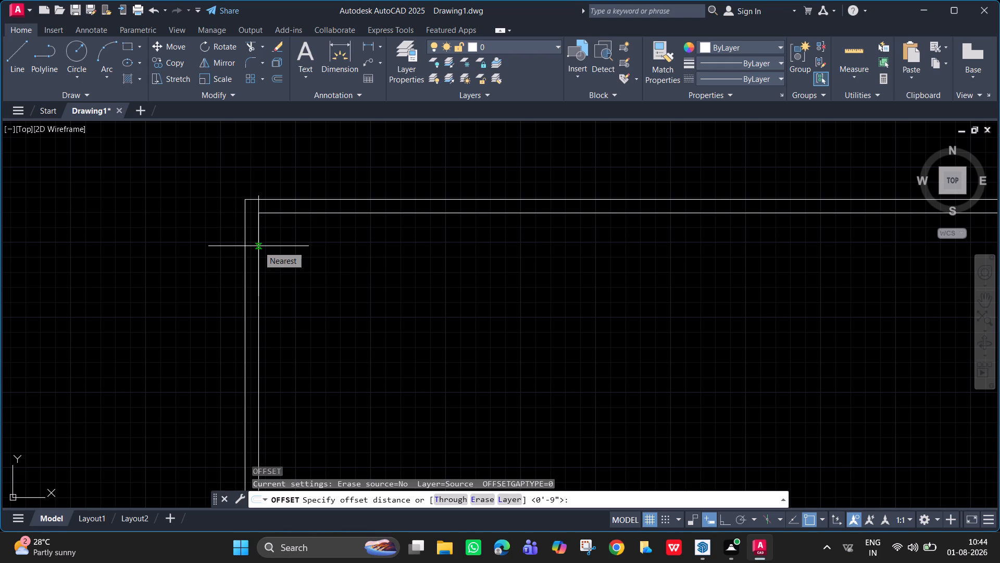
type("14'")
key("Return")
left_click(264, 255)
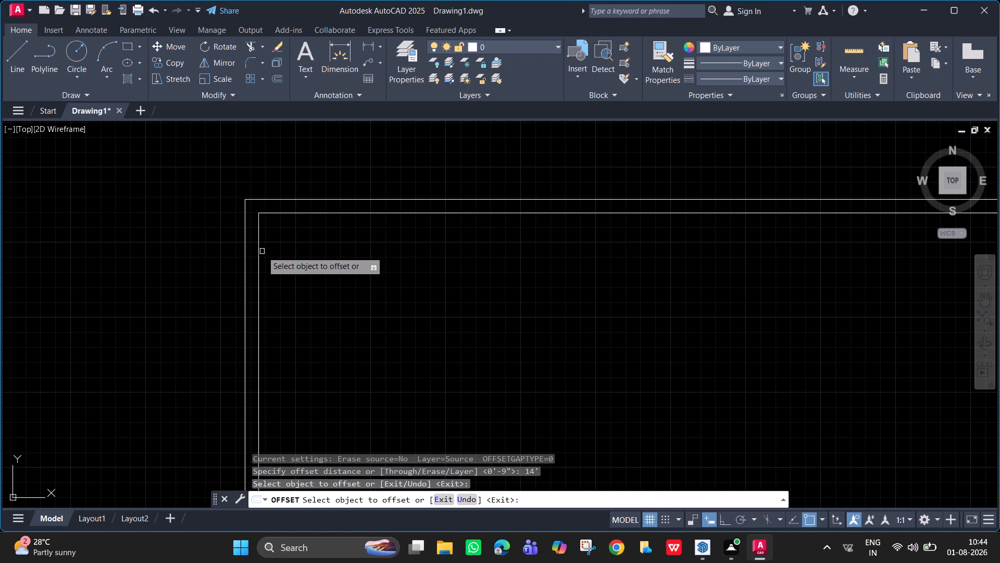
left_click(257, 249)
left_click(438, 272)
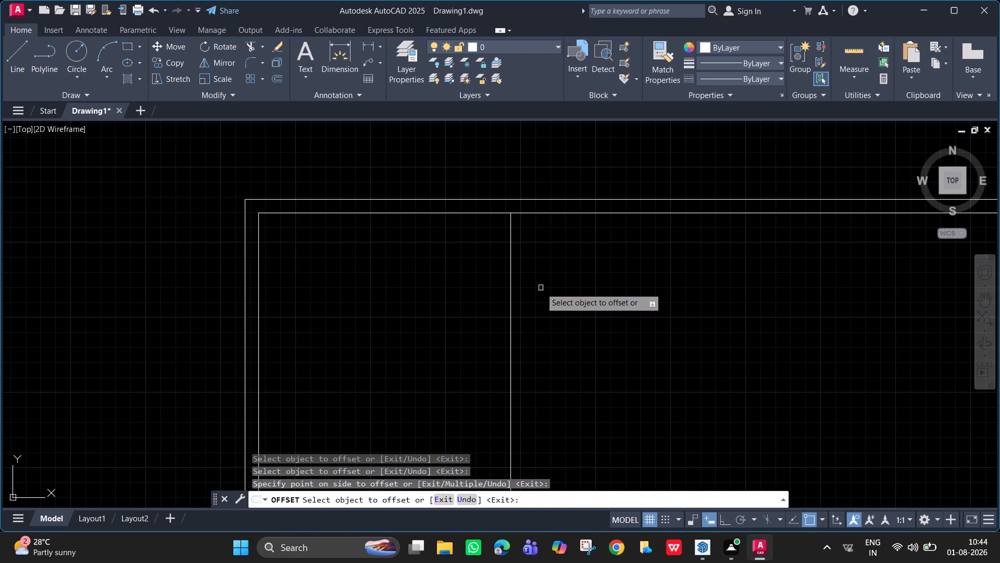
key("space")
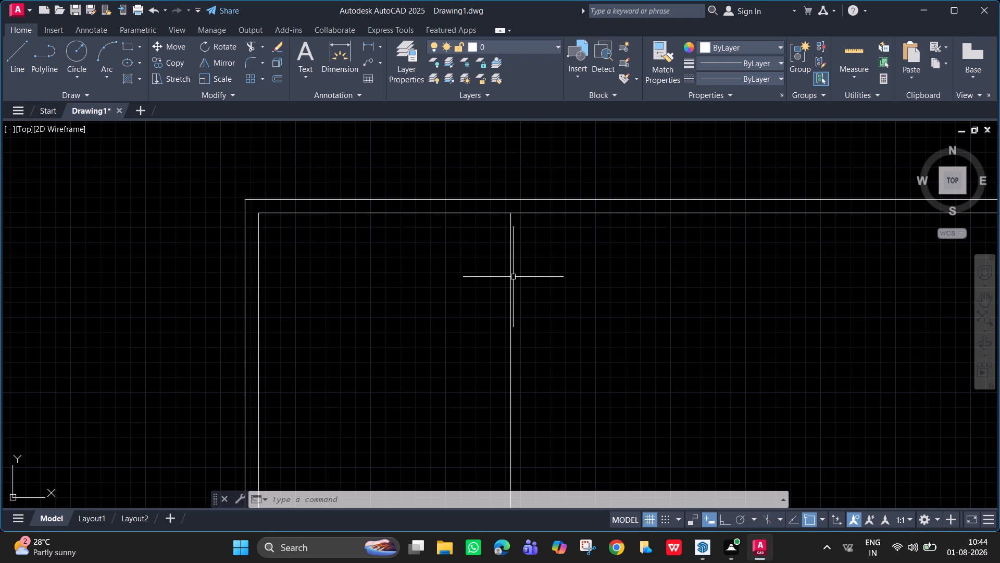
Offset the new vertical line 14' from the left wall by 6" to the right to form a partition wall.
key("o")
key("Return")
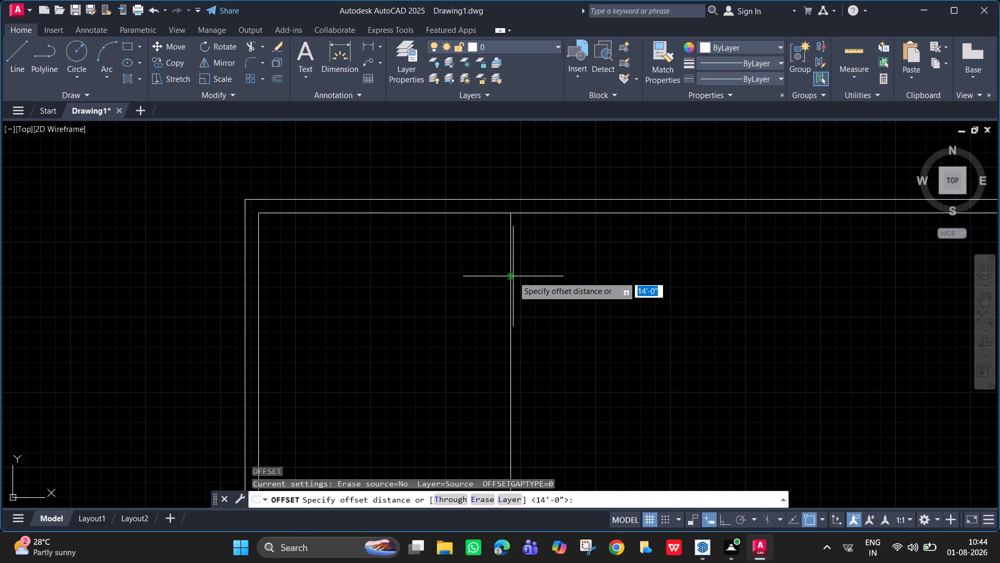
key("6")
key("Return")
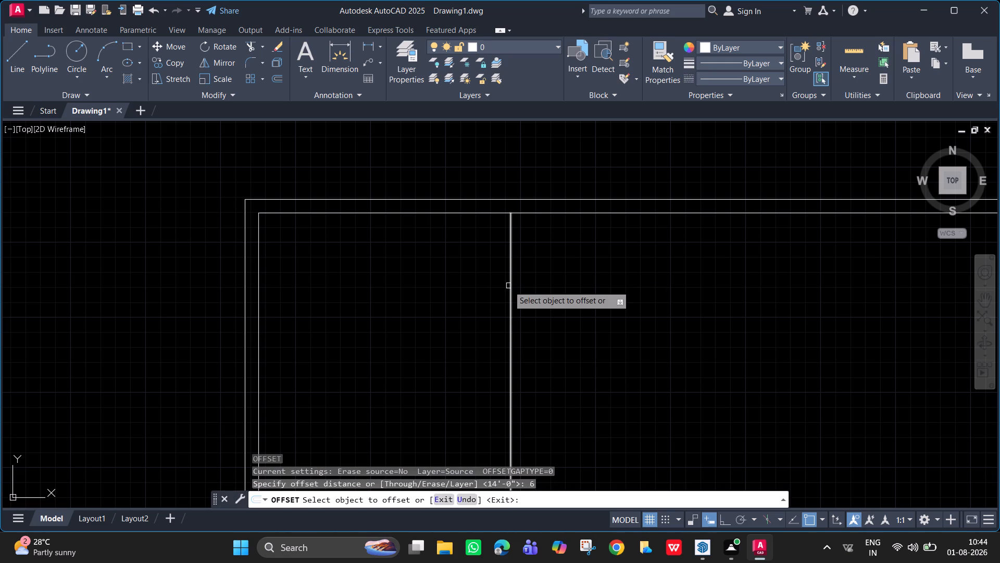
left_click(511, 298)
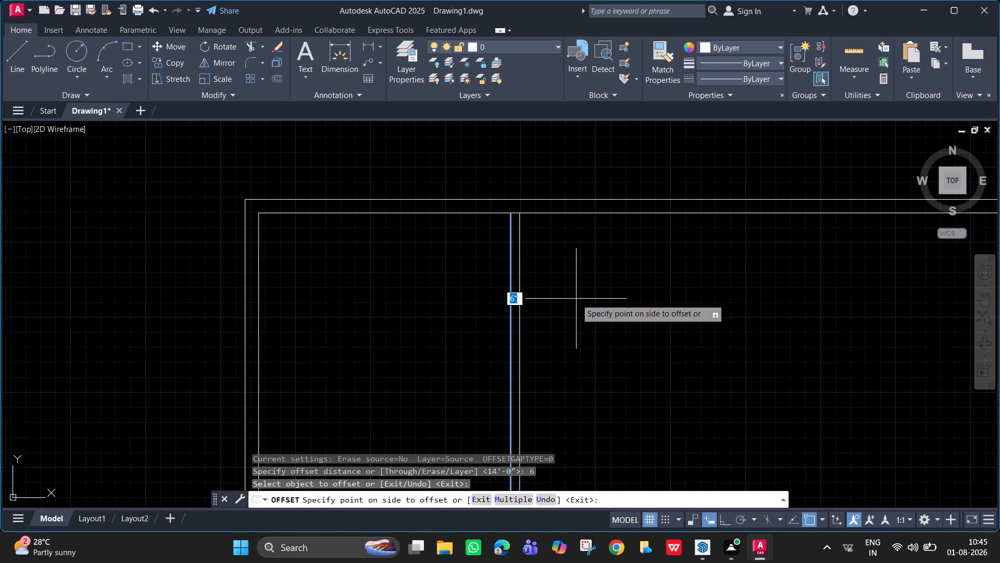
left_click(707, 307)
middle_click_drag(566, 286, 416, 221)
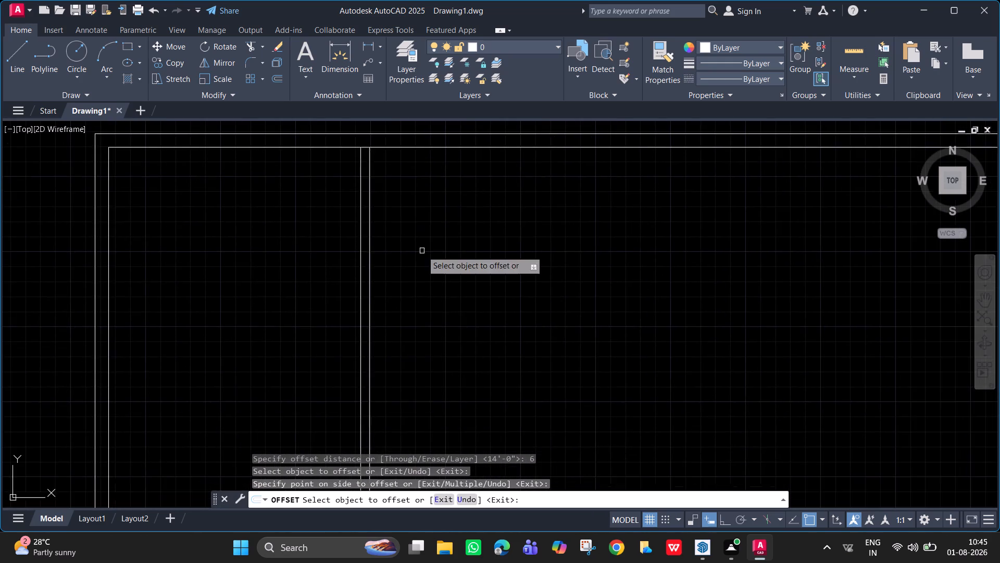
scroll(422, 251, "down", 1)
middle_click_drag(422, 251, 354, 246)
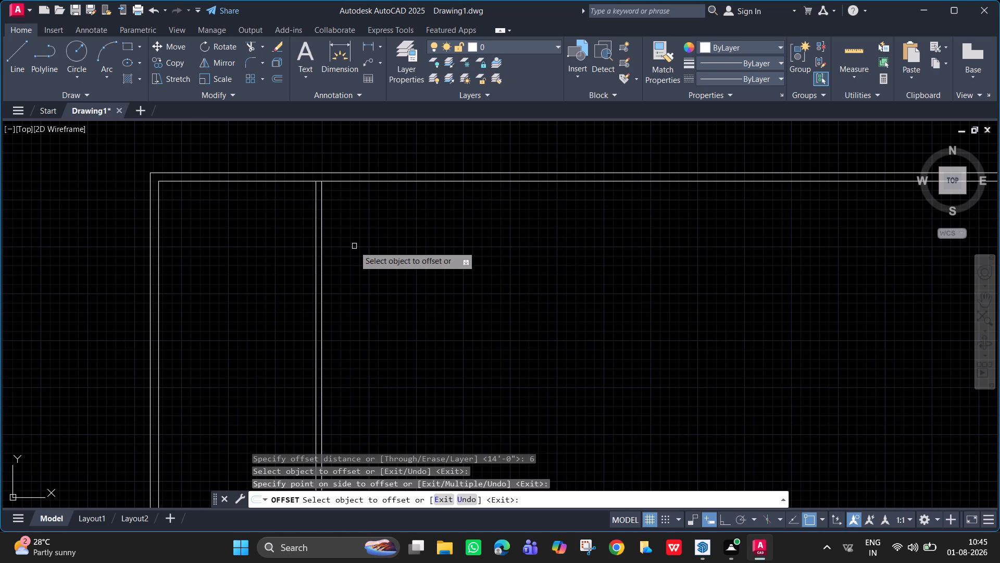
key("space")
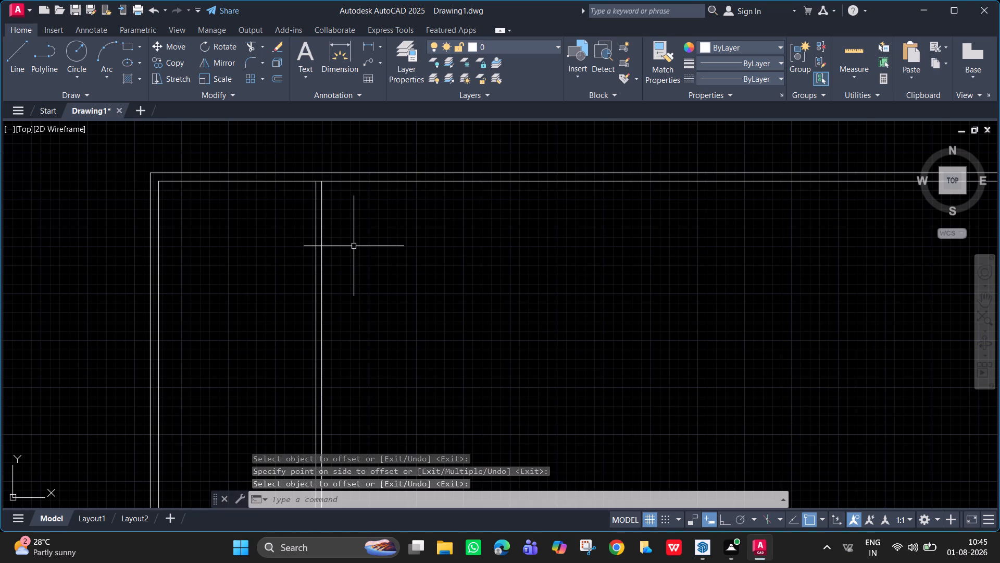
Offset the right-hand line of the 6" partition 6' to the right.
key("o")
key("Return")
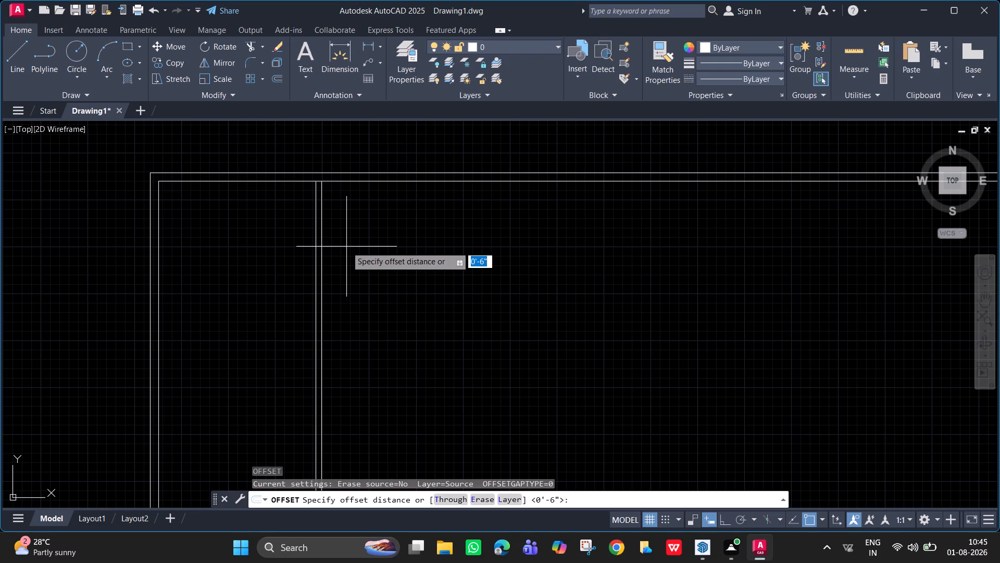
type("6'")
key("Return")
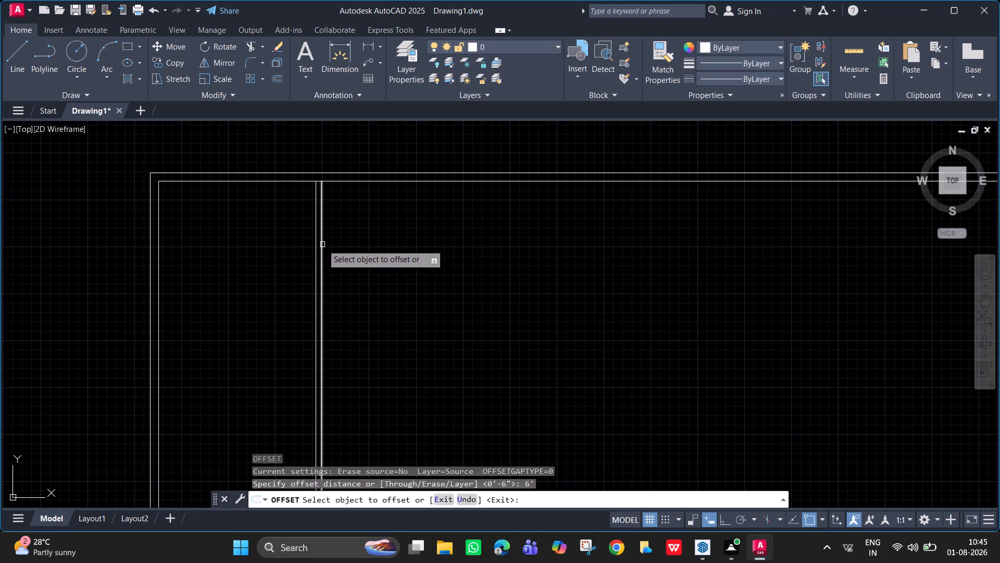
left_click(322, 244)
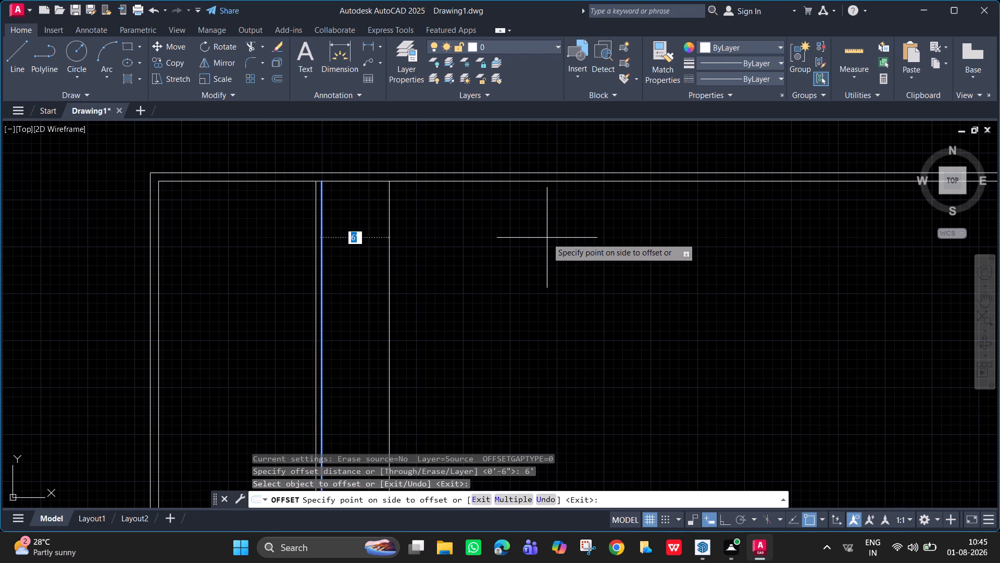
left_click(547, 238)
key("space")
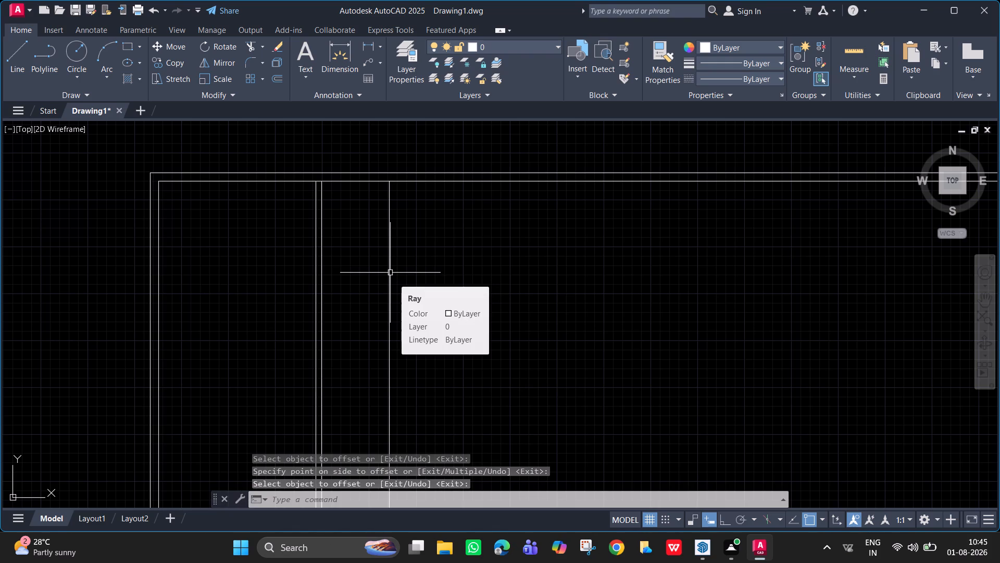
Offset the vertical line 6' beyond the partition by 9" to the right to form a second interior wall.
key("o")
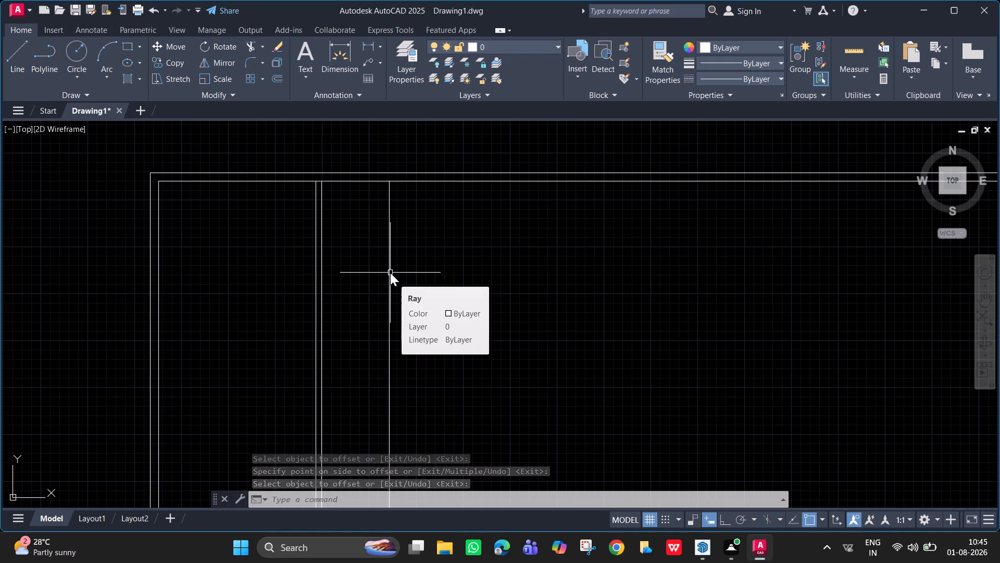
key("Return")
key("9")
key("Return")
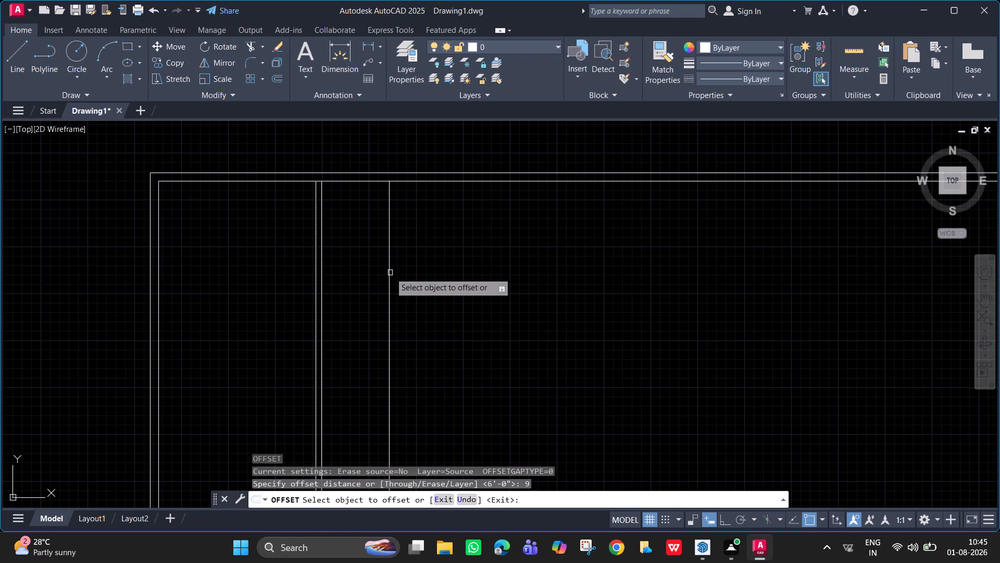
left_click(390, 310)
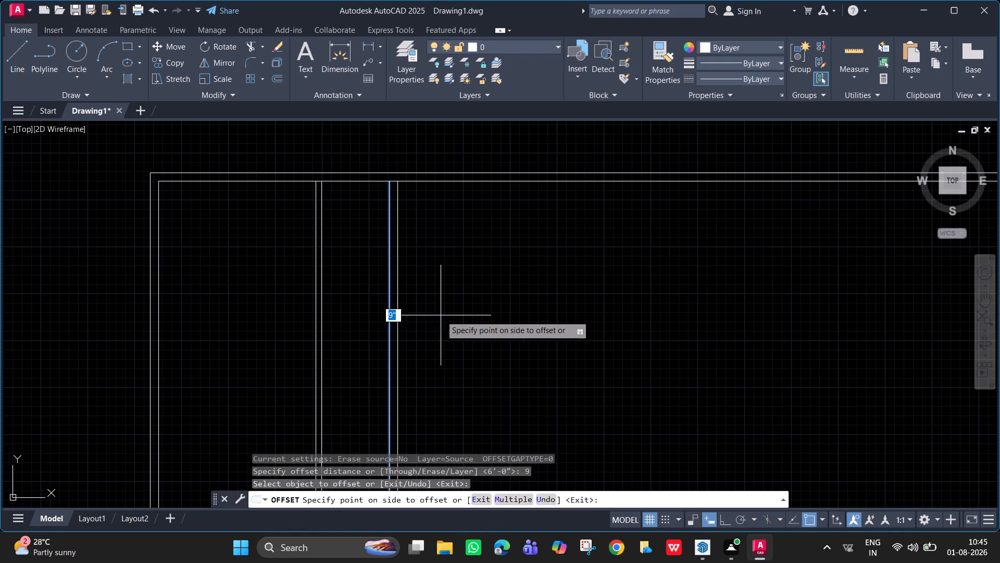
left_click(441, 315)
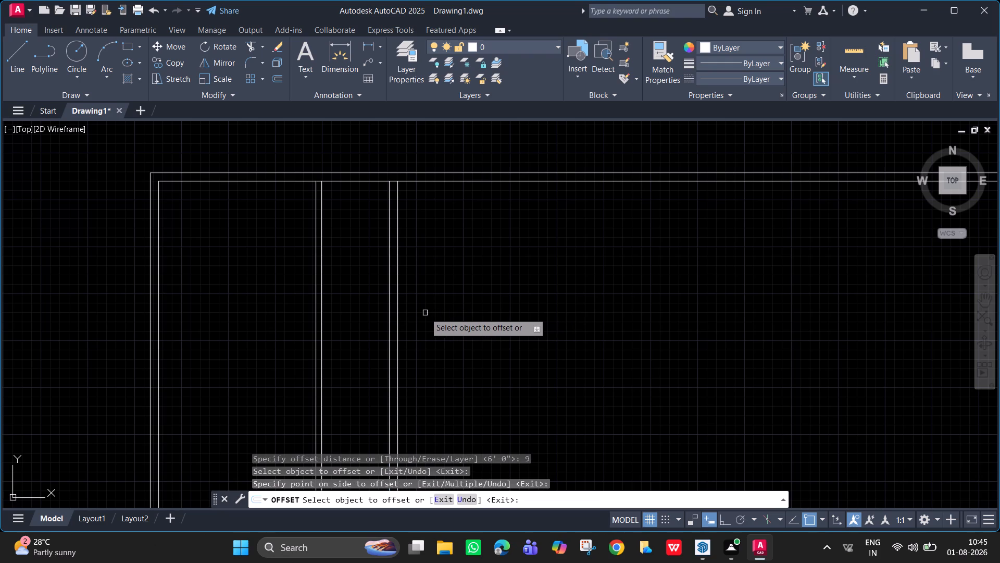
key("space")
Offset the right-hand line of the 9" interior wall 10' to the right.
key("space")
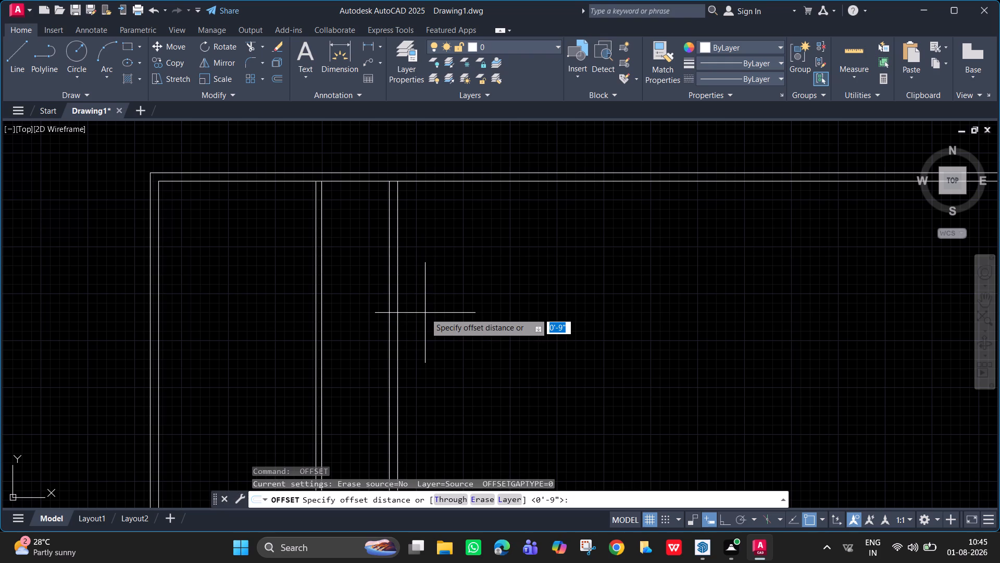
type("10'")
key("Return")
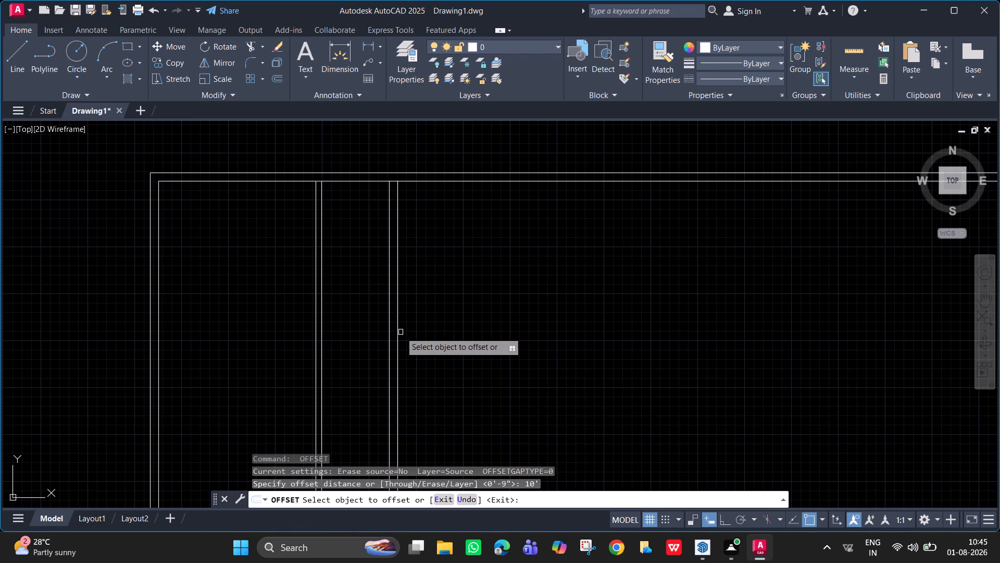
left_click(399, 332)
left_click(706, 317)
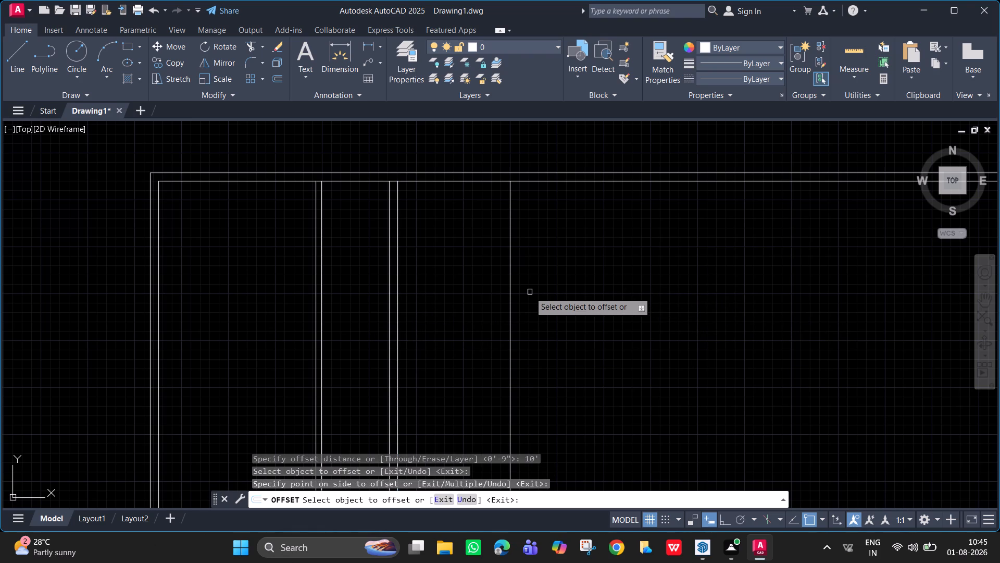
scroll(421, 279, "up", 1)
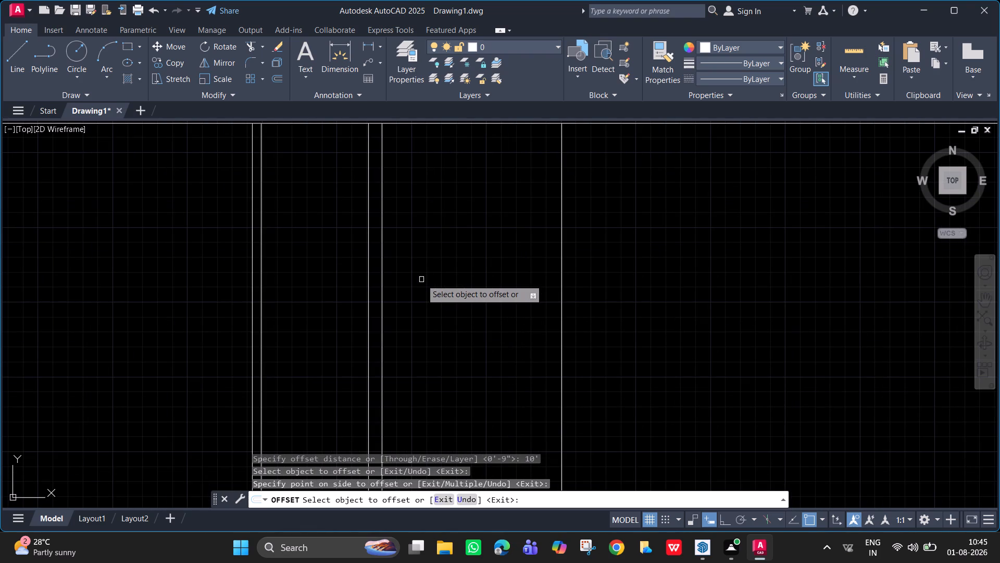
scroll(421, 279, "down", 1)
middle_click_drag(421, 279, 477, 271)
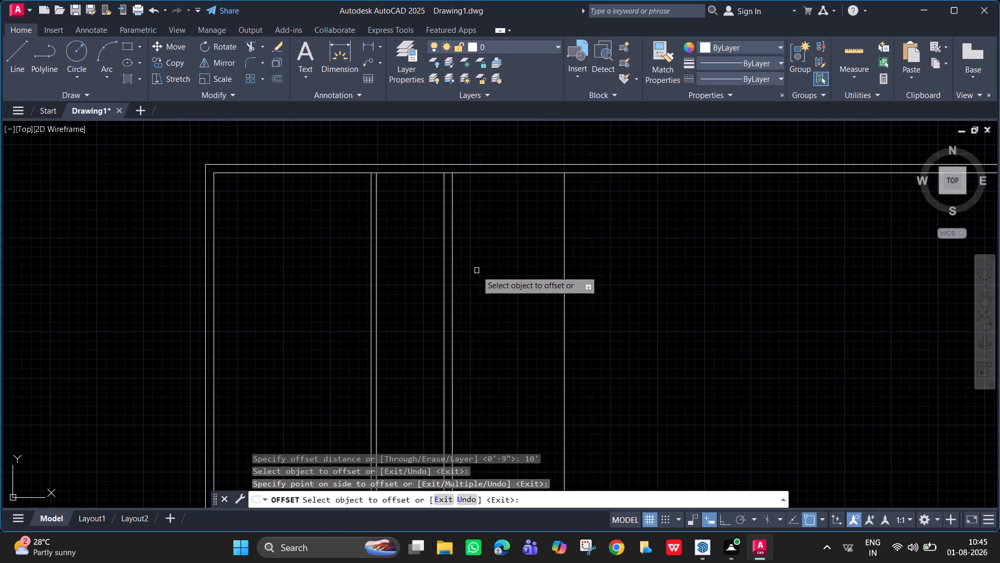
key("space")
Offset the rightmost vertical line 9" to the right to form the wall closing the 10' room.
left_click(565, 272)
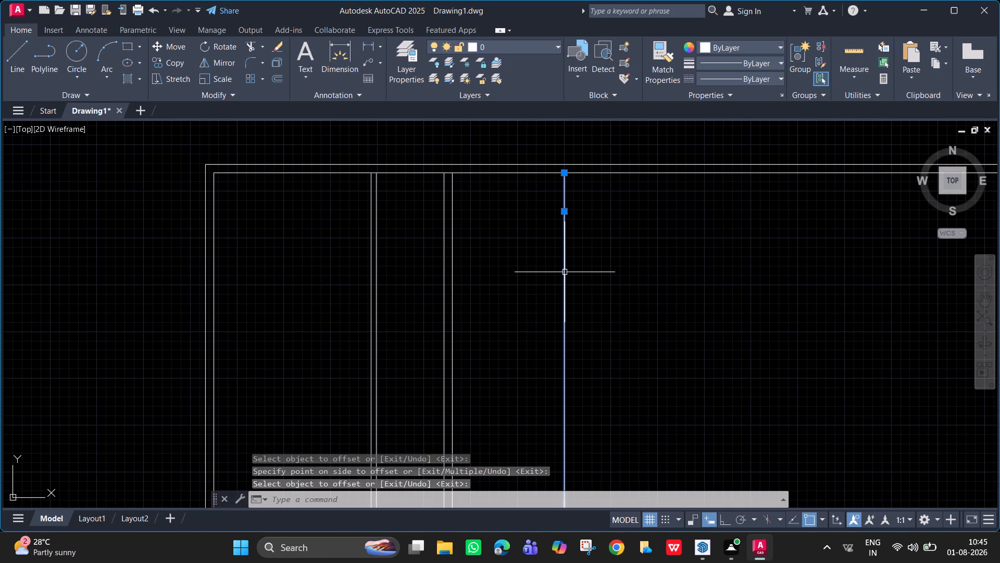
key("o")
key("Return")
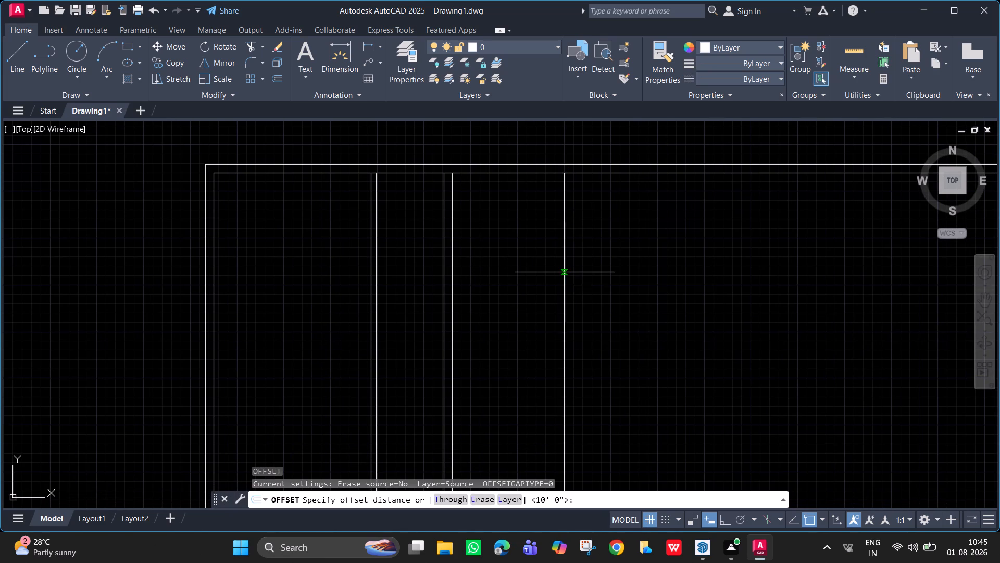
key("9")
key("Return")
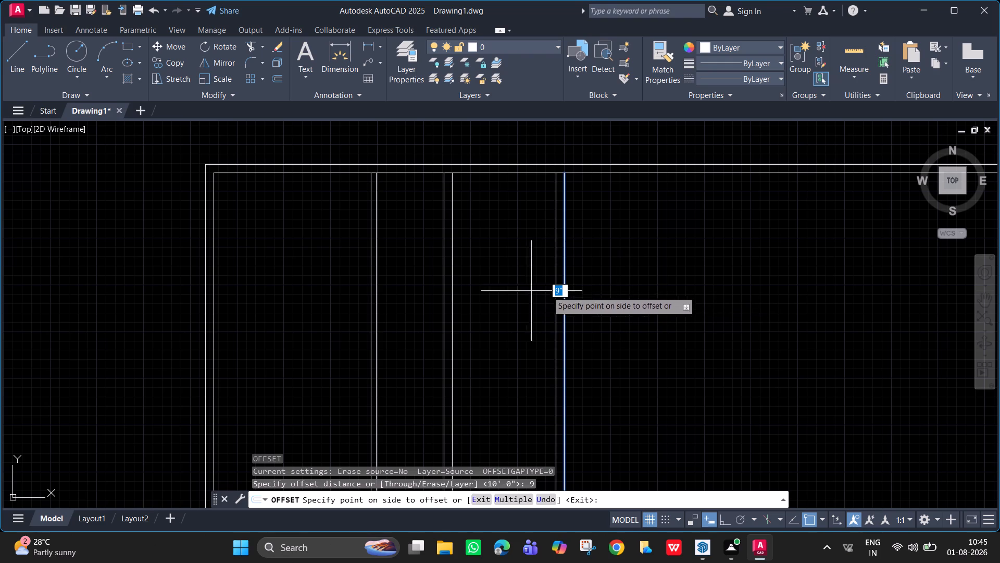
left_click(676, 292)
scroll(480, 328, "up", 1)
middle_click_drag(480, 328, 523, 455)
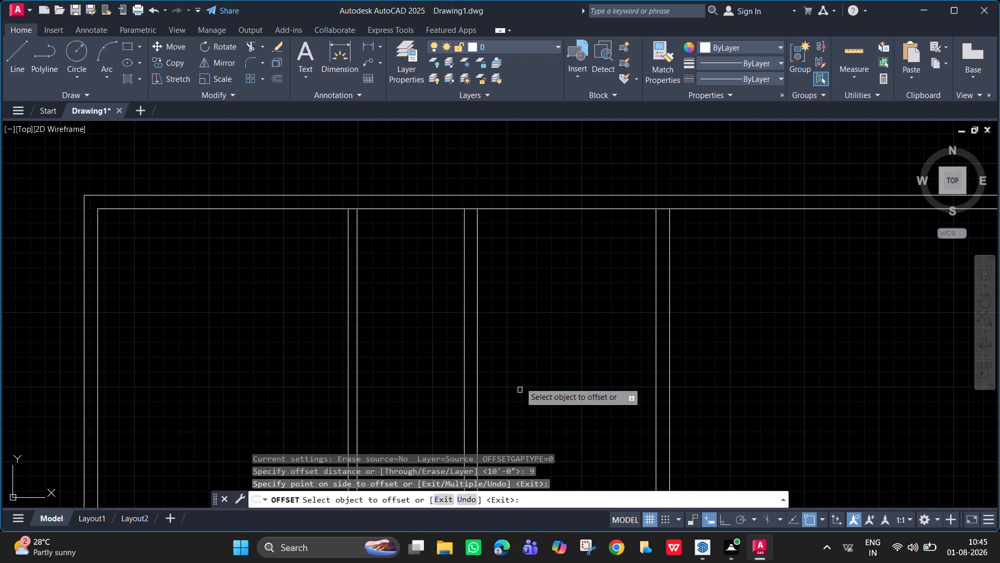
key("space")
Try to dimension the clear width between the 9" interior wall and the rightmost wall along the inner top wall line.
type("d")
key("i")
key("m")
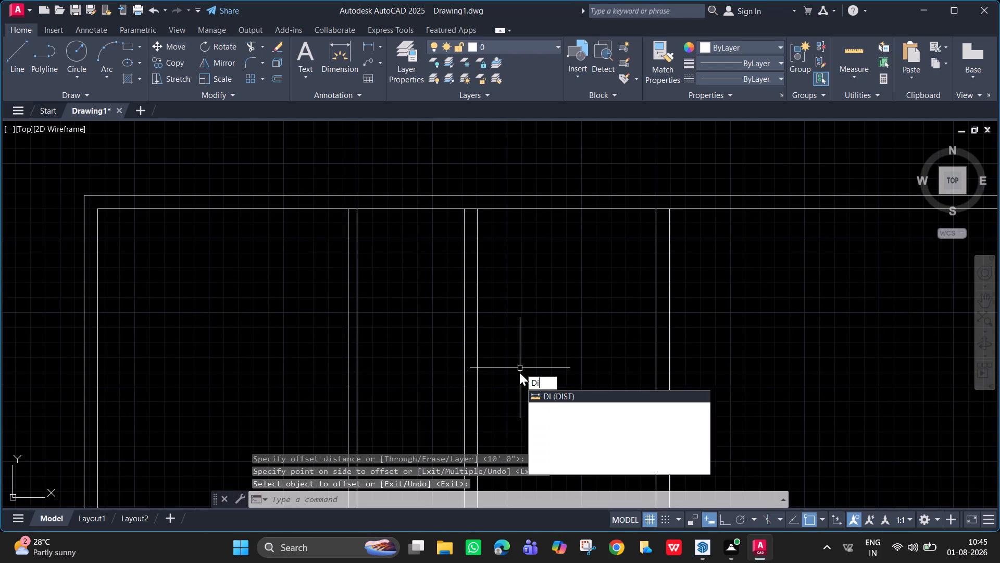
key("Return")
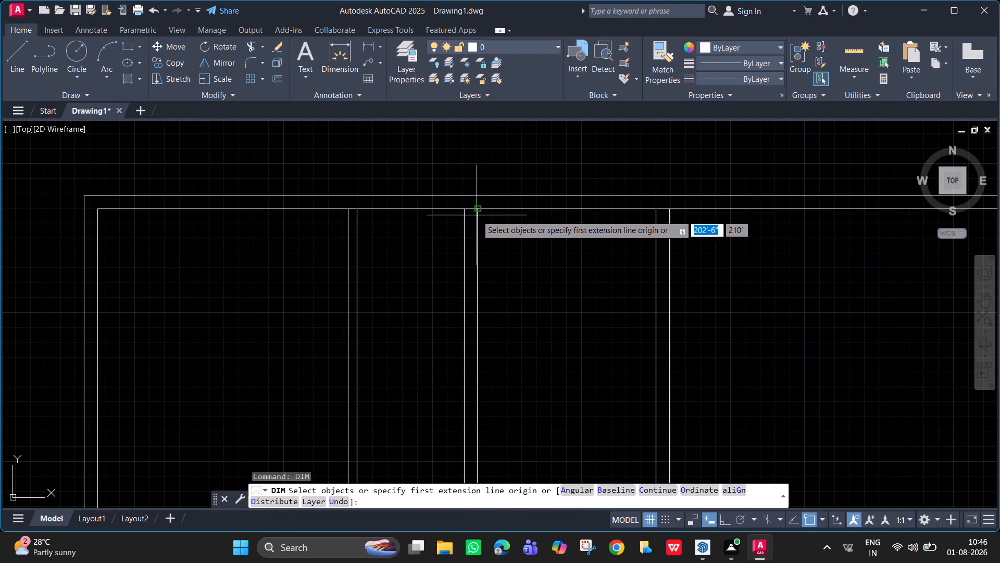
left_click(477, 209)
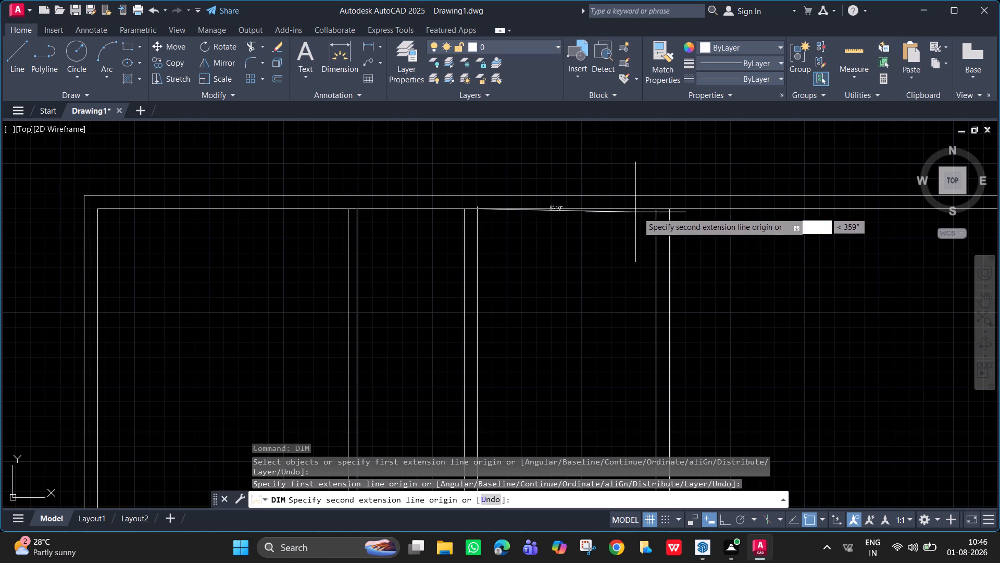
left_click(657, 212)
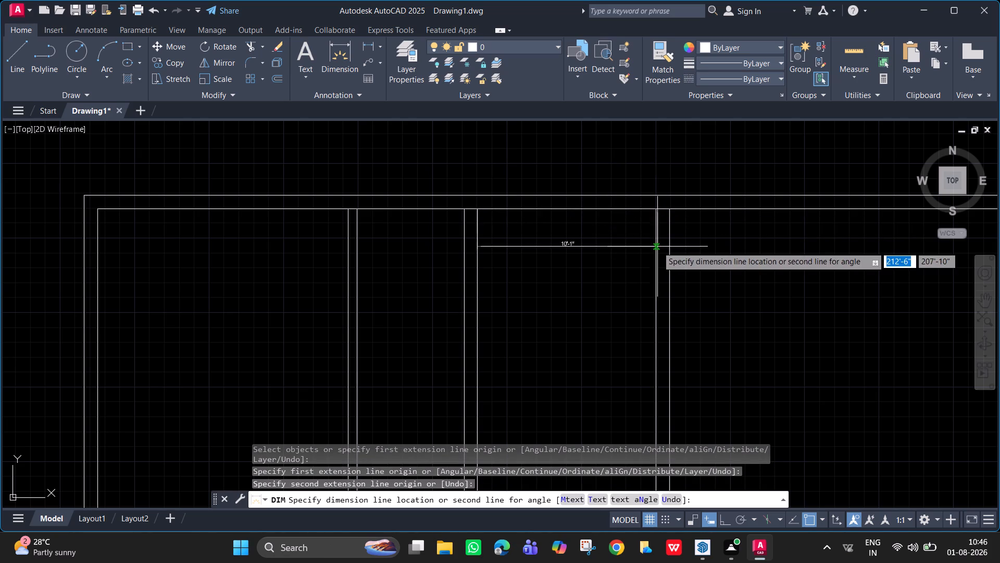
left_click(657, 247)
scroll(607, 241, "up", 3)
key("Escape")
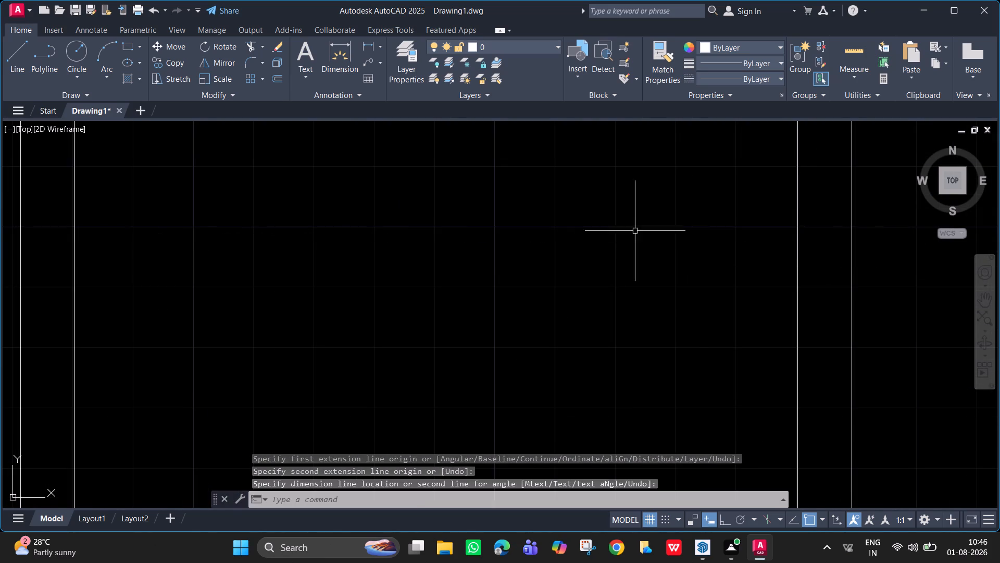
Measure the clear width between the 9" interior wall and the rightmost wall with a trial dimension, without placing it.
scroll(636, 229, "down", 2)
middle_click_drag(658, 327, 665, 365)
scroll(578, 261, "up", 1)
middle_click_drag(578, 264, 598, 327)
key("space")
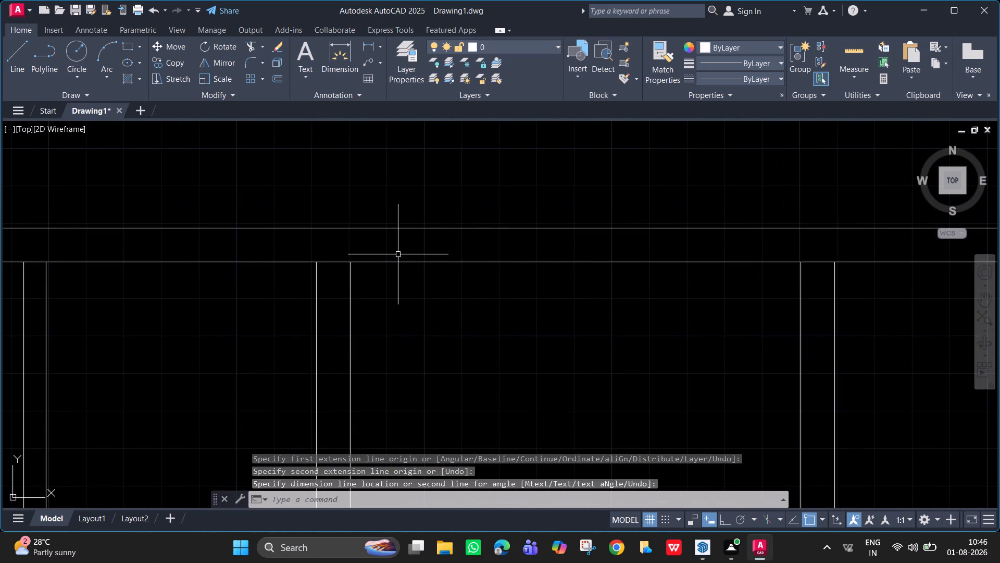
left_click(352, 263)
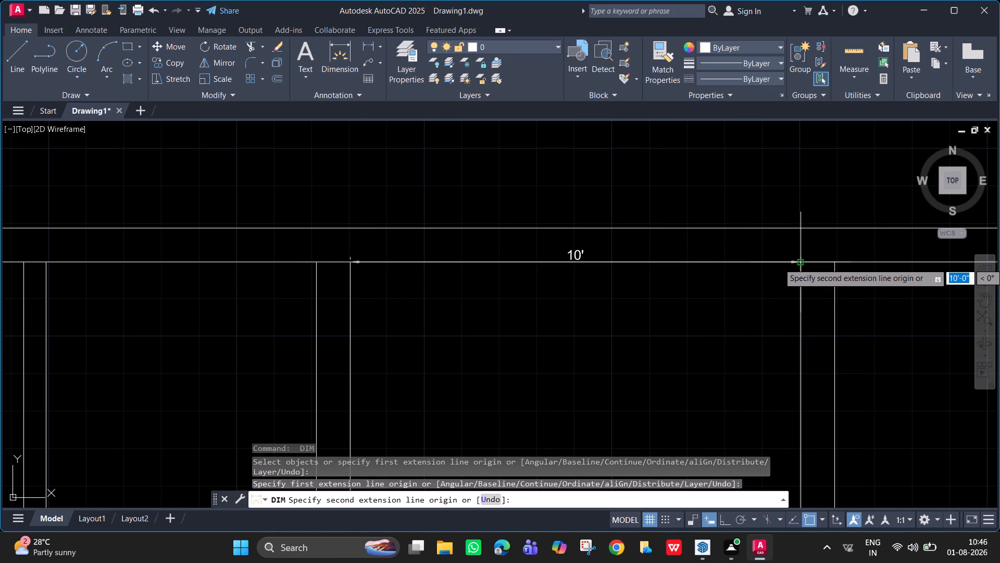
key("Escape")
Offset the inner line of the top wall 16' downward.
scroll(527, 334, "down", 4)
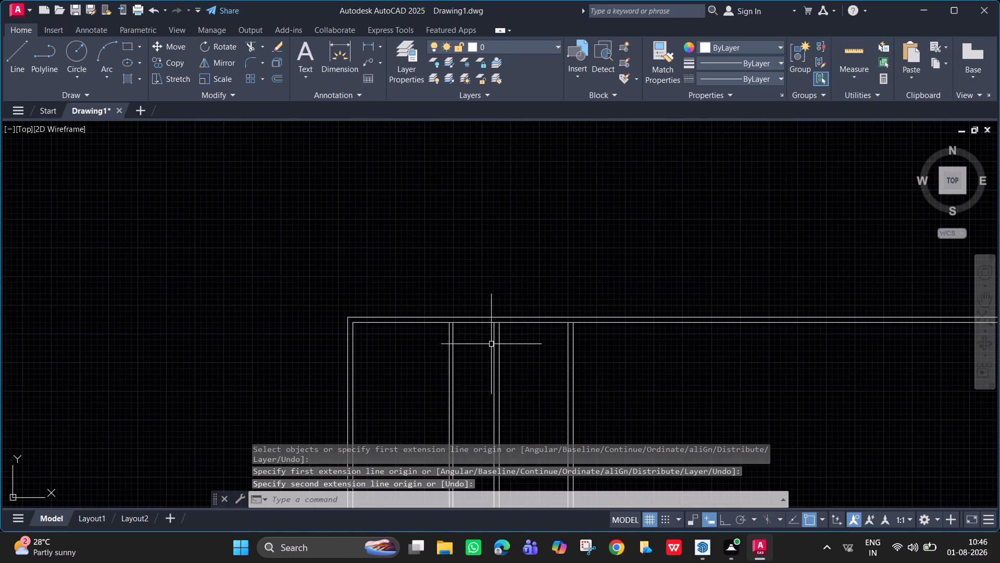
middle_click_drag(490, 344, 499, 285)
scroll(495, 277, "up", 1)
middle_click_drag(495, 297, 490, 224)
scroll(493, 297, "up", 1)
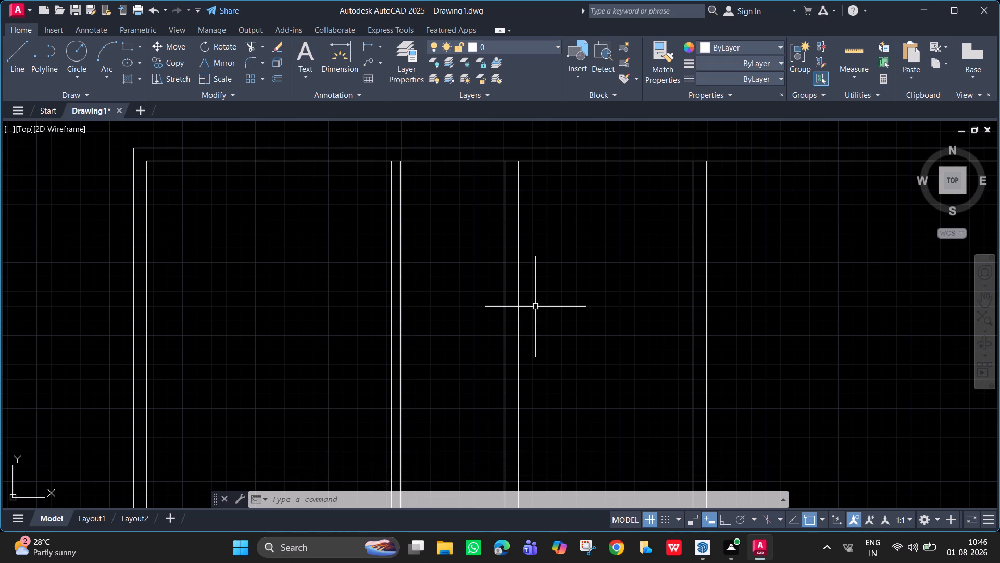
left_click(292, 161)
key("o")
key("Return")
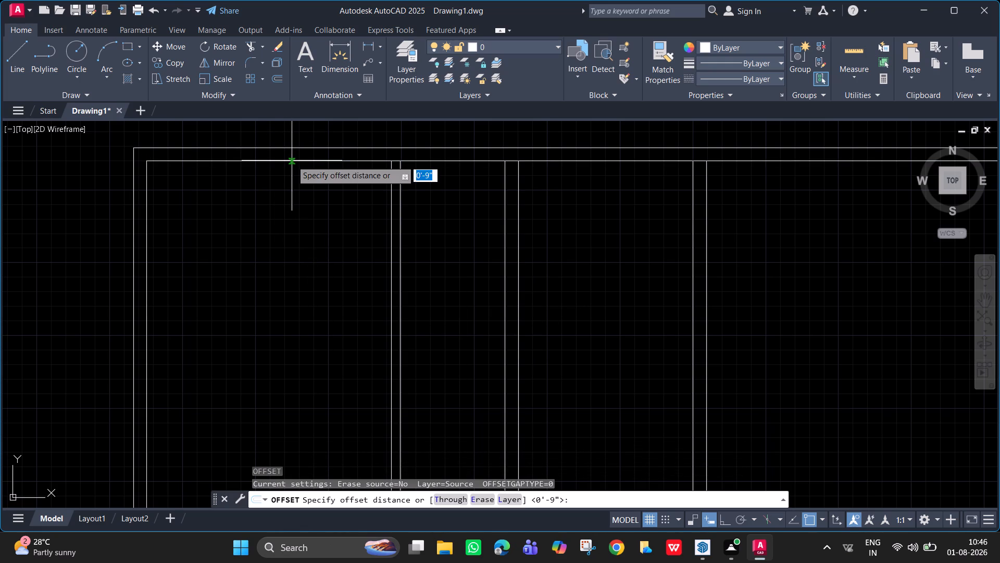
type("16'")
key("Return")
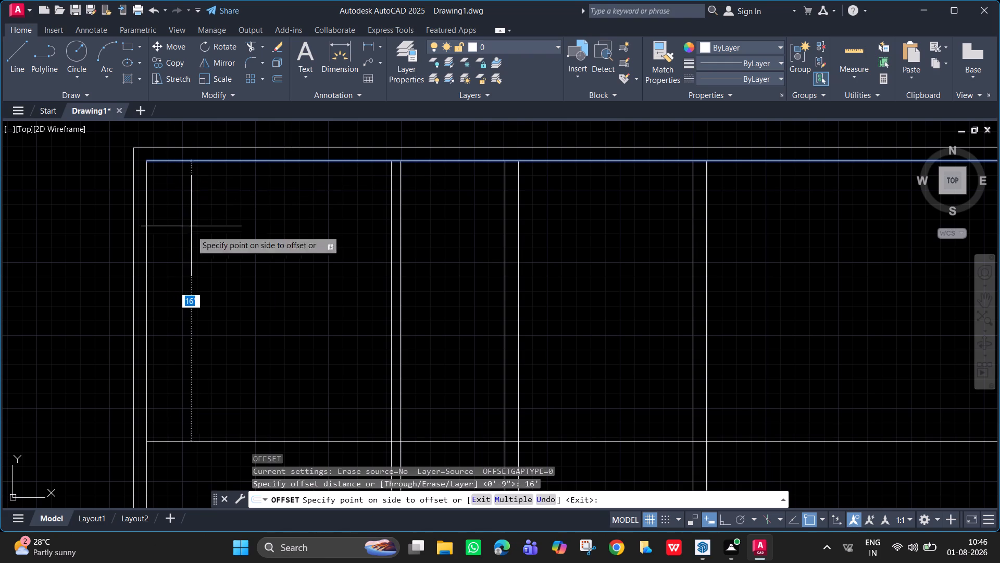
left_click(215, 426)
scroll(245, 403, "down", 3)
middle_click_drag(235, 393, 228, 330)
scroll(235, 344, "up", 2)
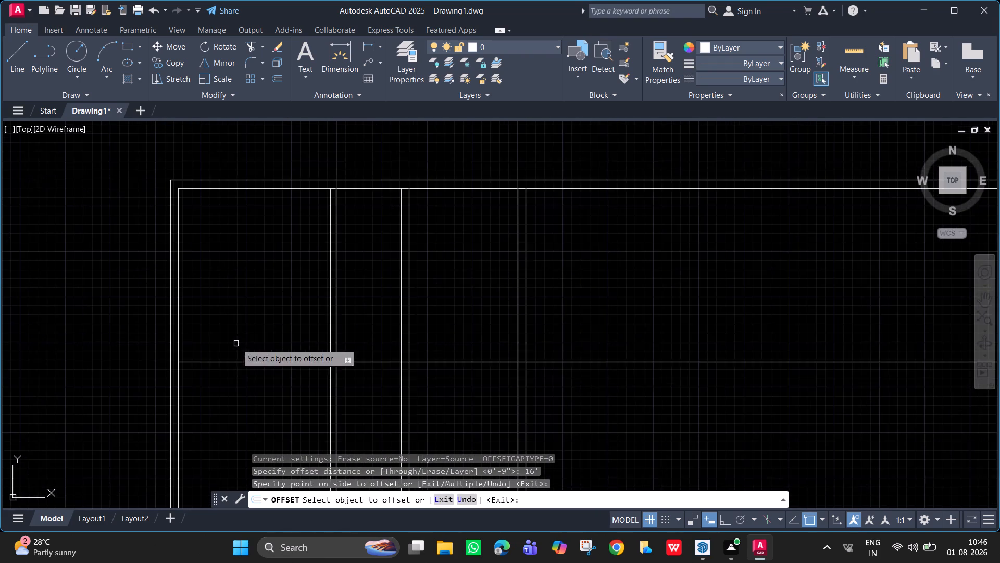
middle_click_drag(238, 354, 238, 321)
scroll(238, 321, "up", 1)
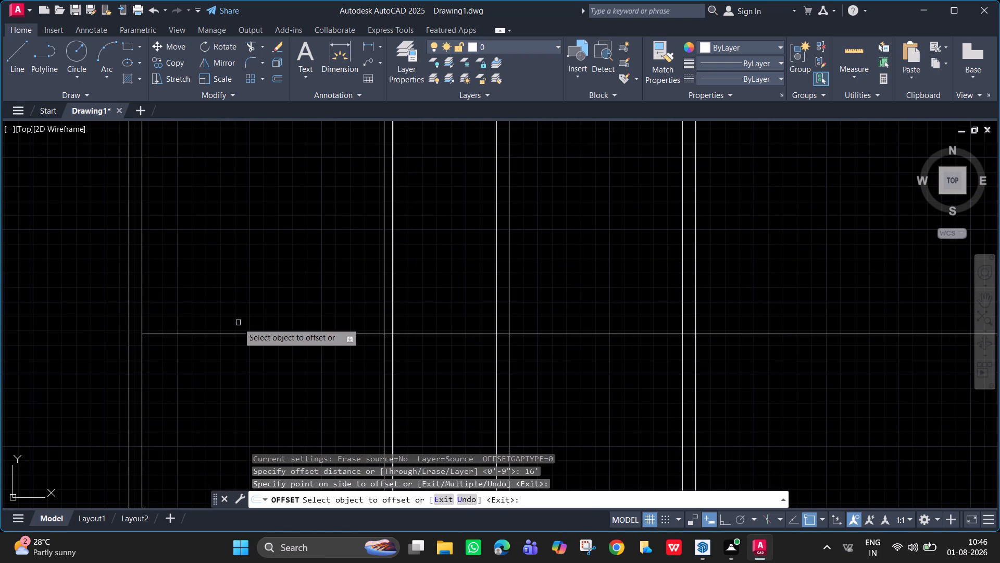
scroll(238, 328, "down", 1)
key("space")
Offset the horizontal line 16' below the top wall by 9" downward to form a horizontal interior wall.
key("space")
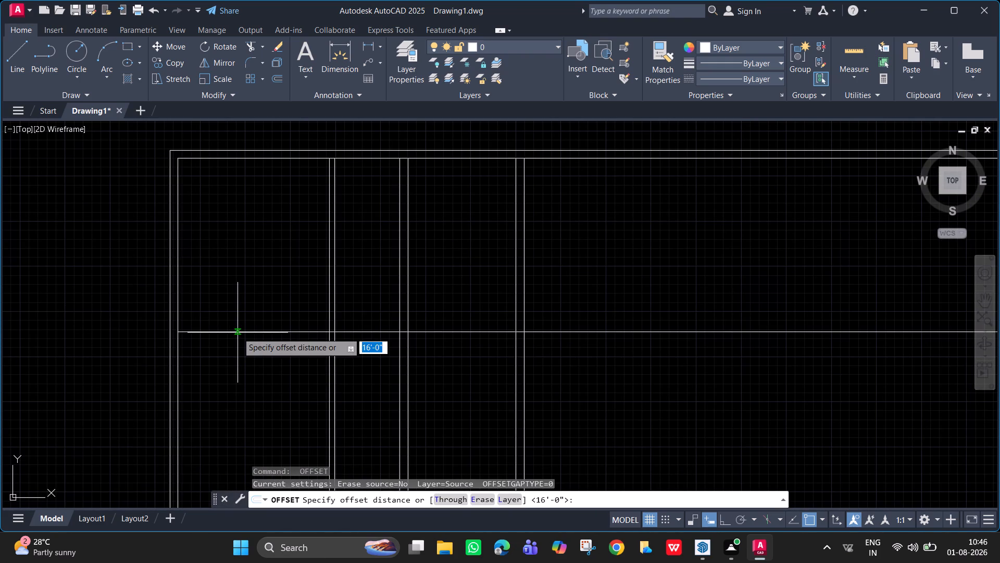
type("9")
key("Return")
left_click(238, 333)
left_click_drag(242, 413, 234, 400)
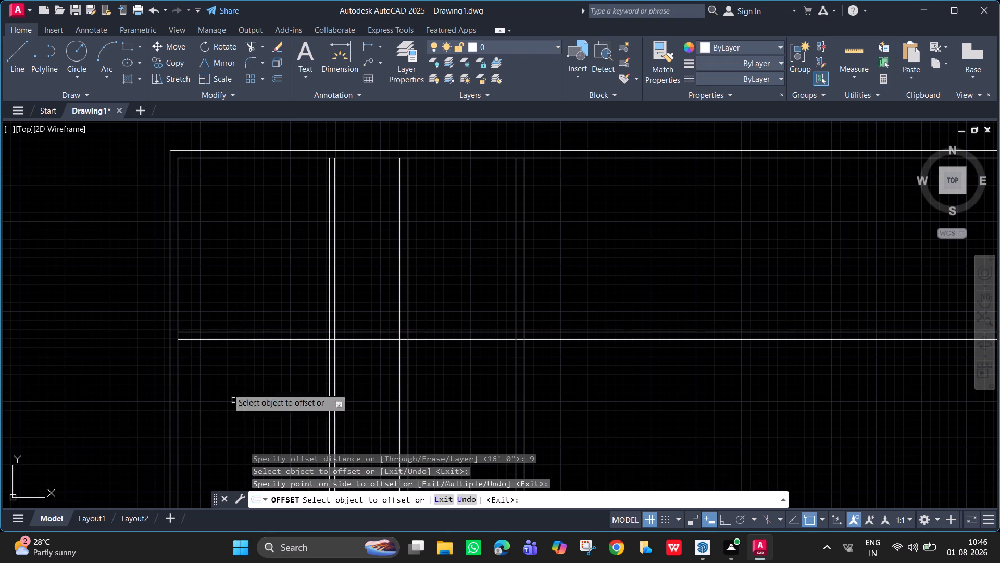
middle_click_drag(221, 365, 240, 279)
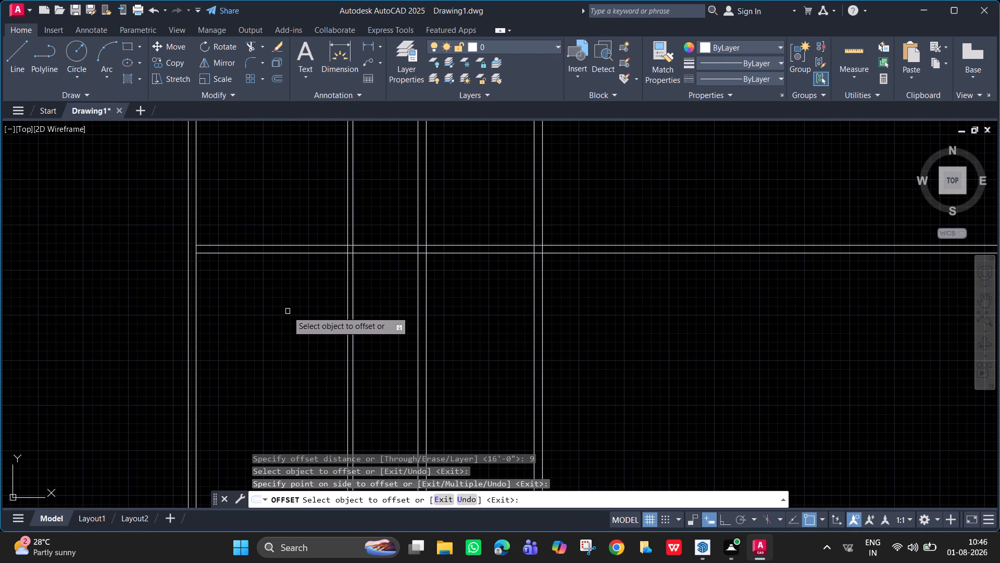
middle_click_drag(283, 310, 272, 397)
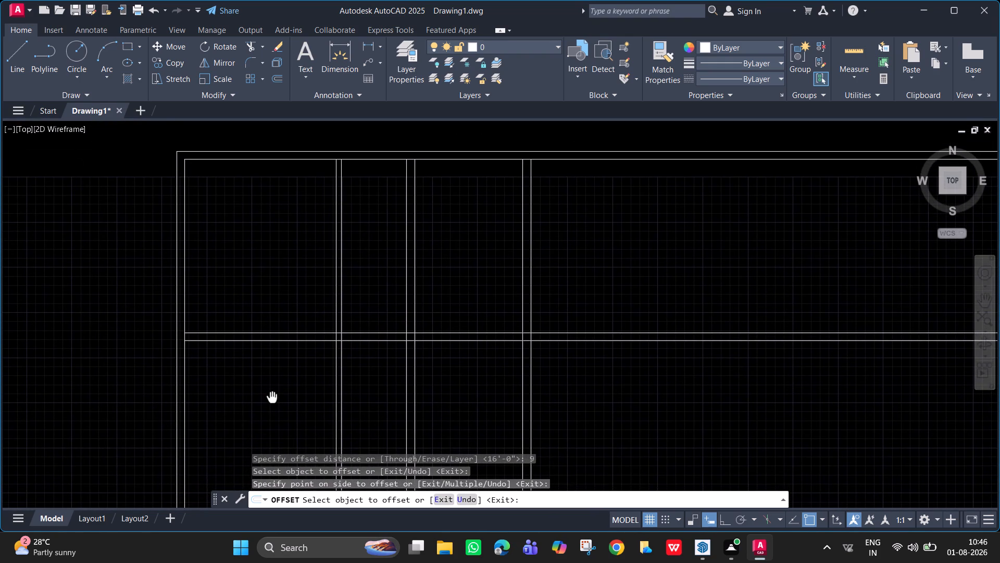
middle_click_drag(272, 397, 269, 329)
key("space")
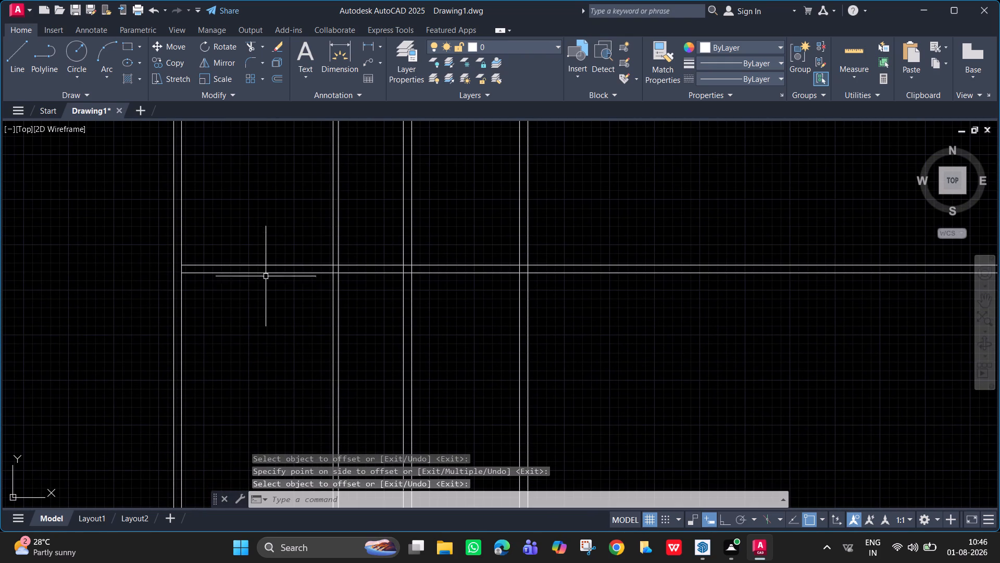
Offset the lower line of the horizontal 9" interior wall 22' downward.
key("space")
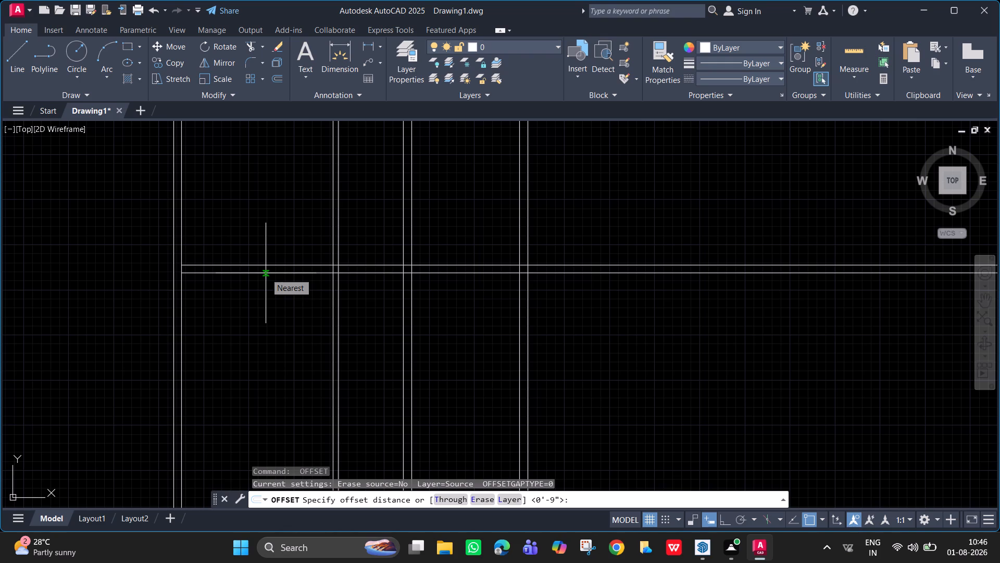
type("22'")
key("Return")
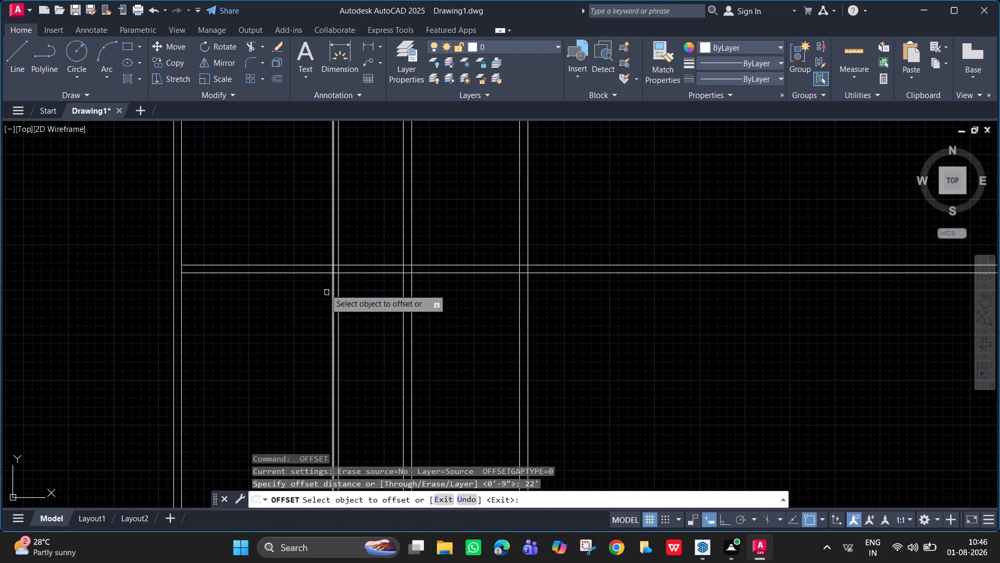
left_click(309, 274)
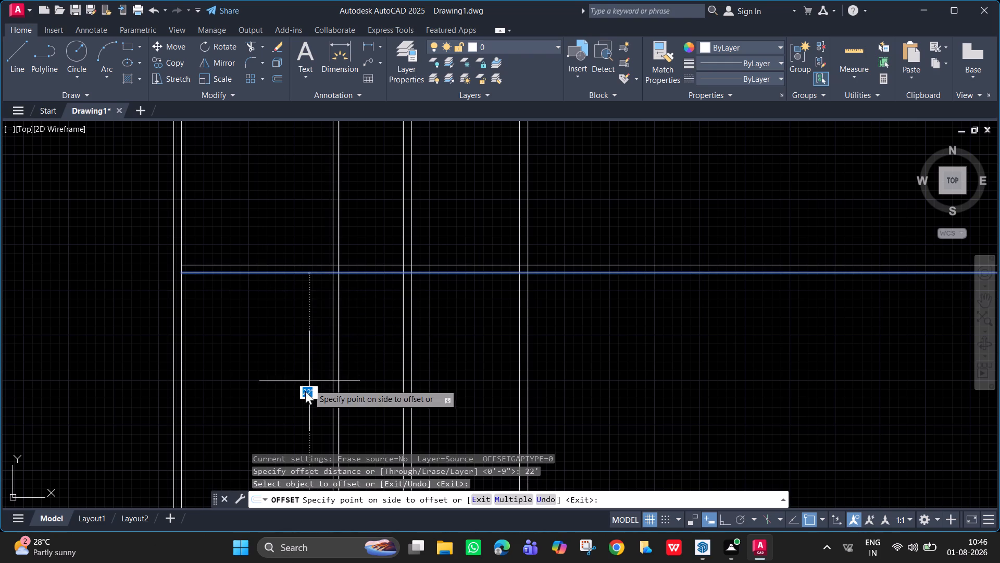
left_click(256, 424)
scroll(274, 384, "down", 2)
middle_click_drag(274, 385, 258, 297)
scroll(265, 315, "up", 3)
middle_click_drag(265, 357, 258, 297)
key("space")
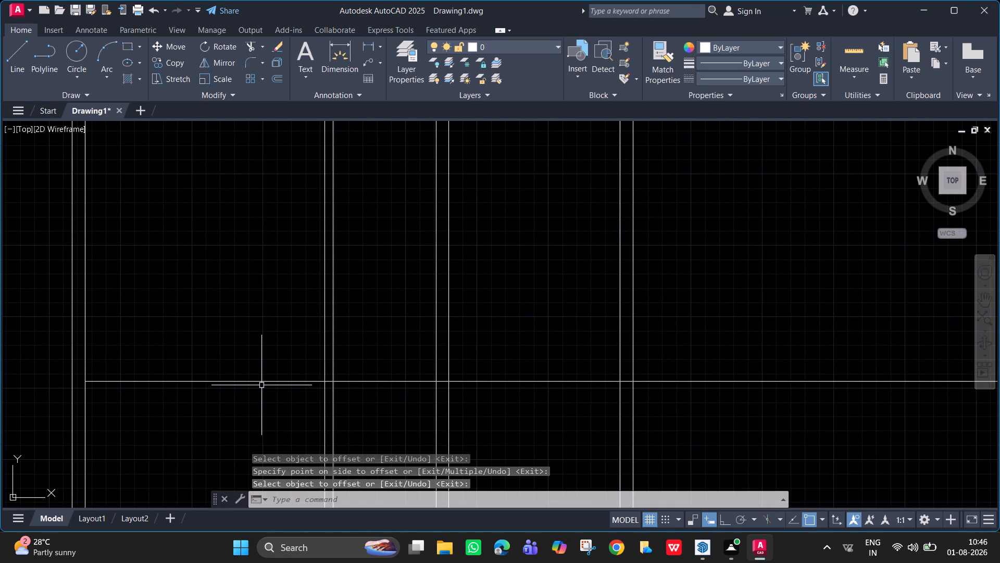
Offset the lowest horizontal line 9" downward to form the wall closing the 22' deep rooms.
key("space")
type("9")
key("Return")
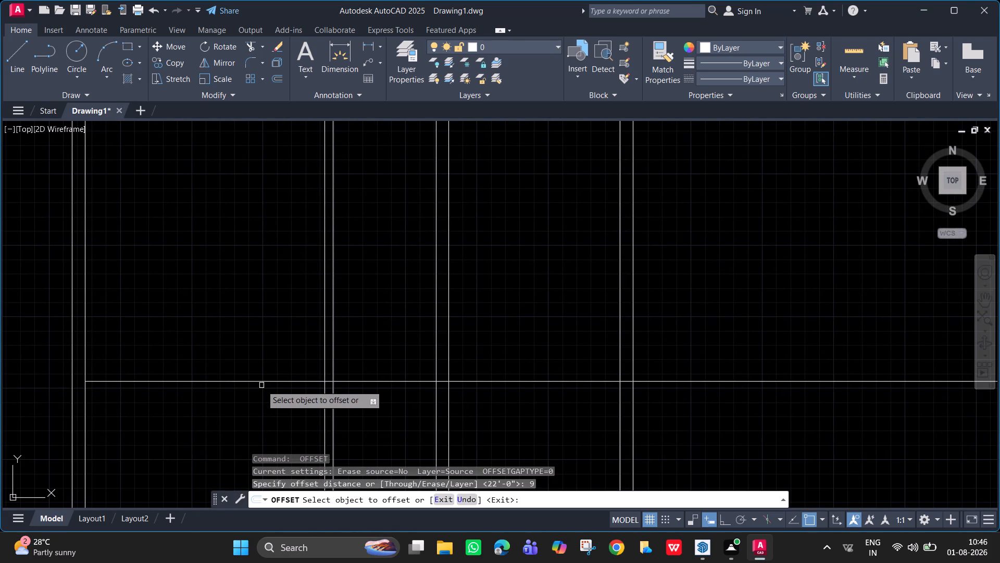
left_click(247, 383)
left_click(247, 403)
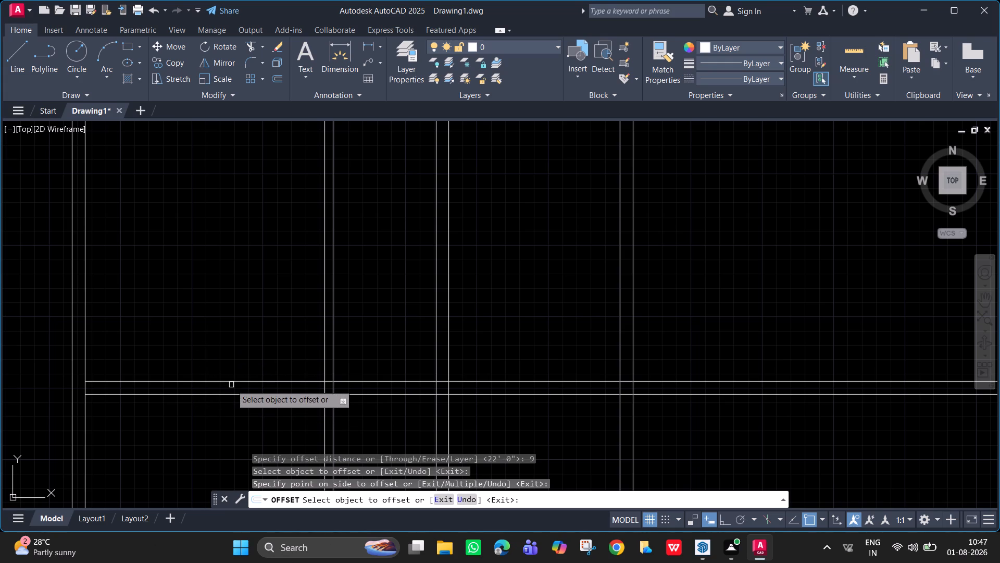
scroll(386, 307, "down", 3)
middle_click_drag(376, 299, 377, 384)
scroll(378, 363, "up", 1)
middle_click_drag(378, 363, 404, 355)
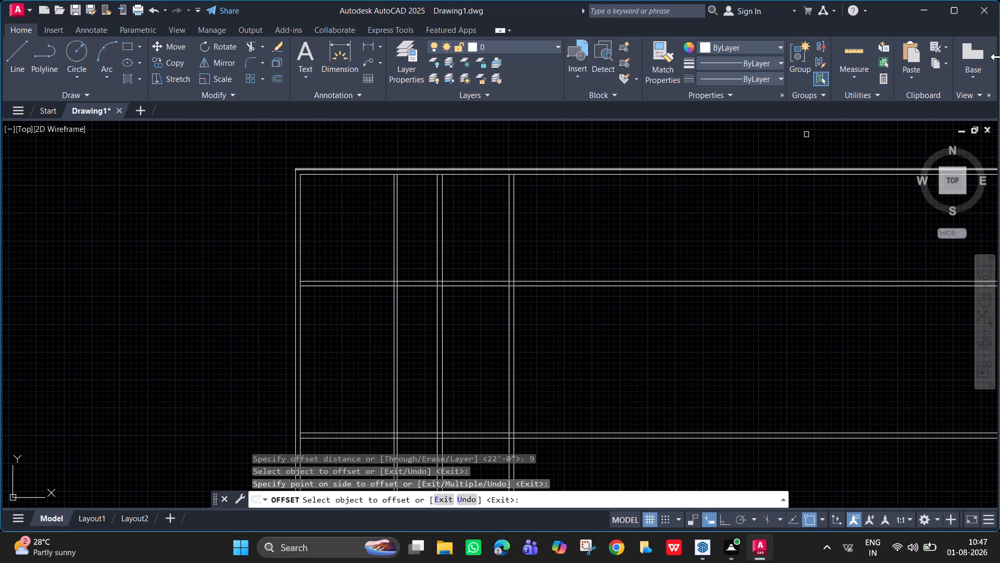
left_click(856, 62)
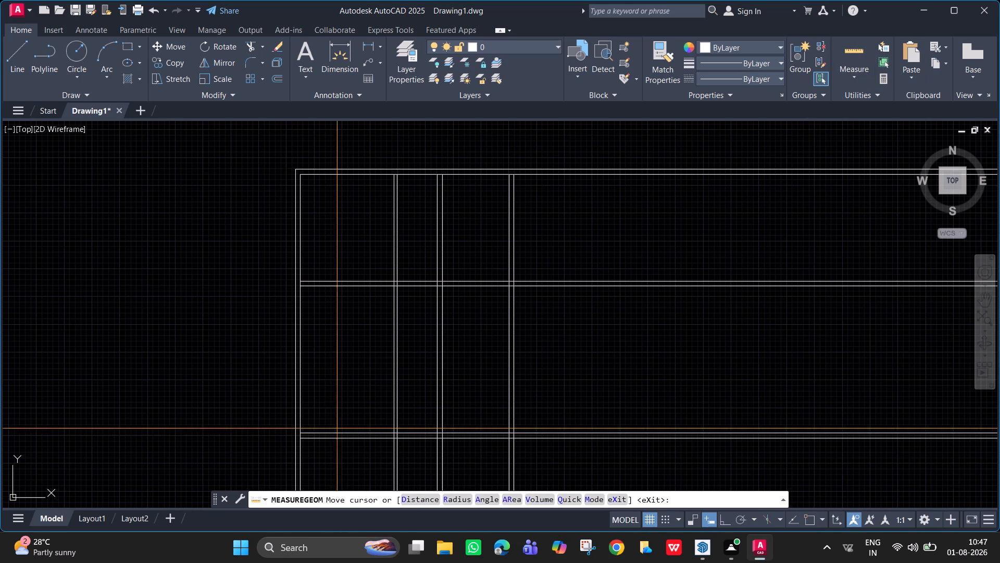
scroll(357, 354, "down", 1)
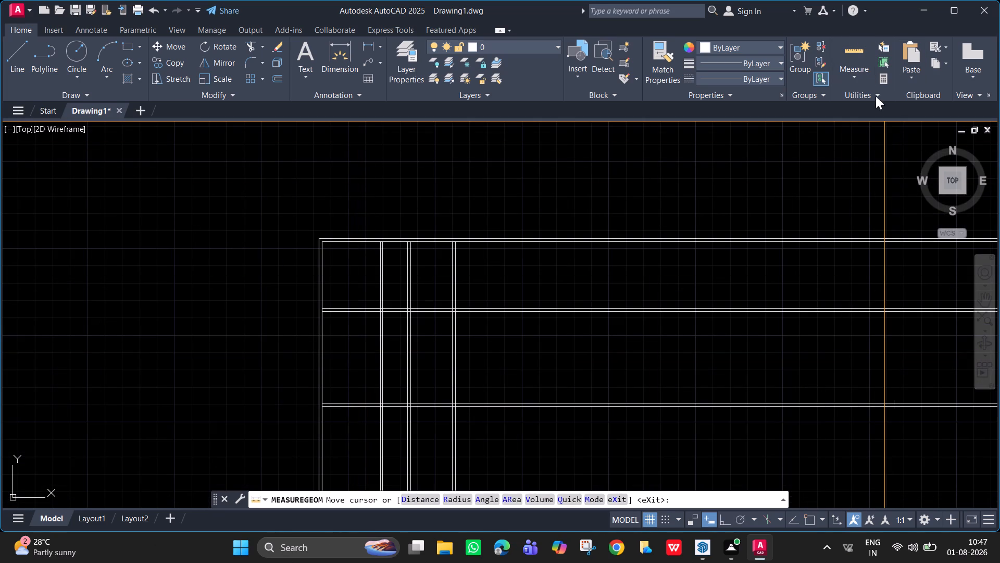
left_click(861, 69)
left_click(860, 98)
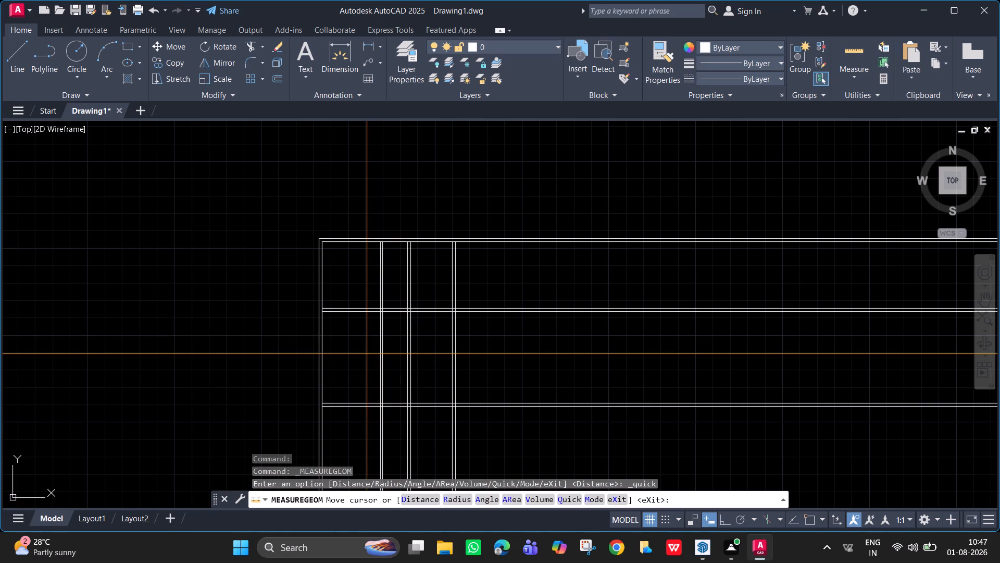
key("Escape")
Trim all the horizontal wall lines that extend beyond the rightmost vertical wall.
scroll(362, 335, "up", 2)
scroll(362, 335, "down", 2)
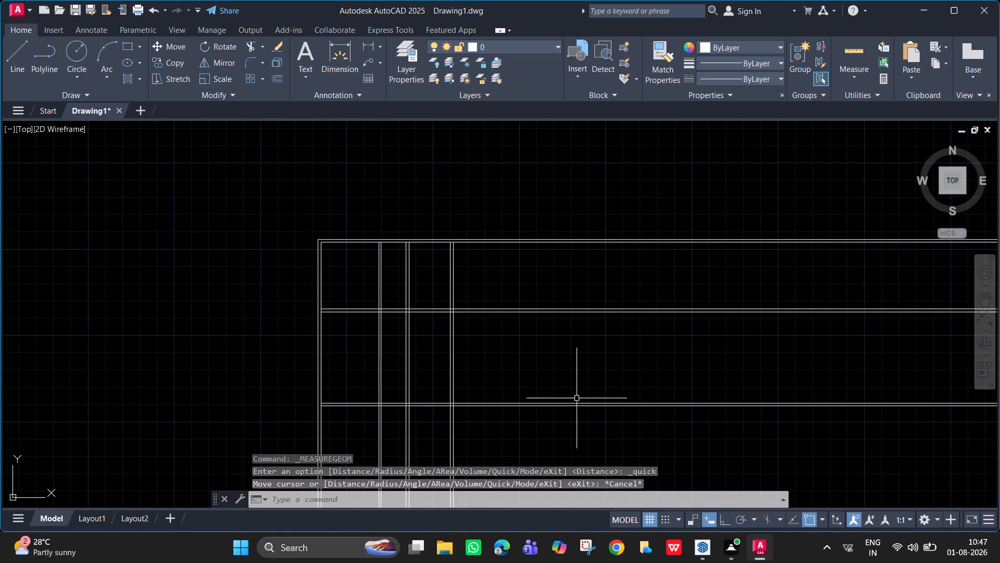
type("tr")
key("Return")
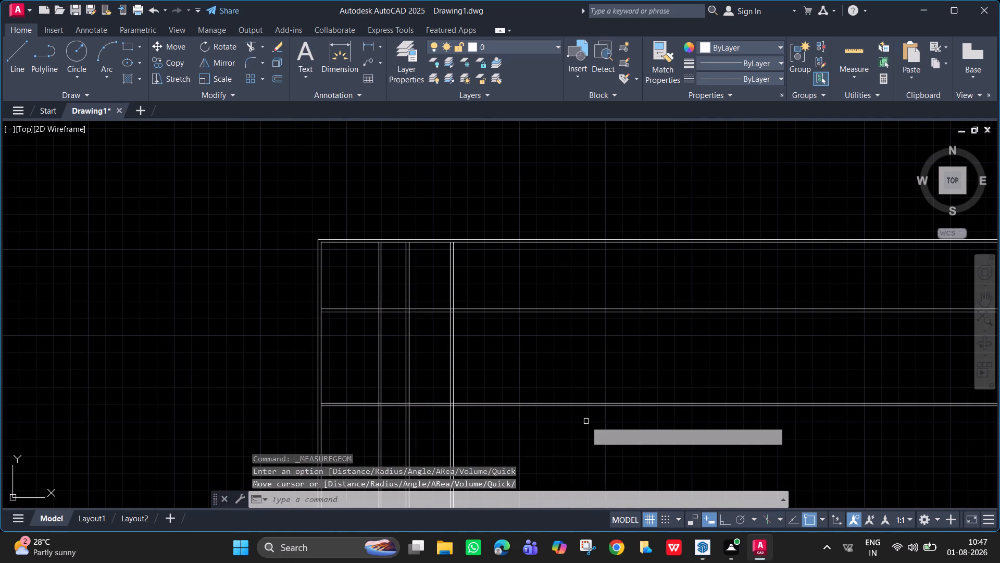
left_click_drag(584, 435, 543, 217)
Trim all the vertical wall lines that extend below the lowest horizontal wall.
left_click_drag(491, 425, 429, 437)
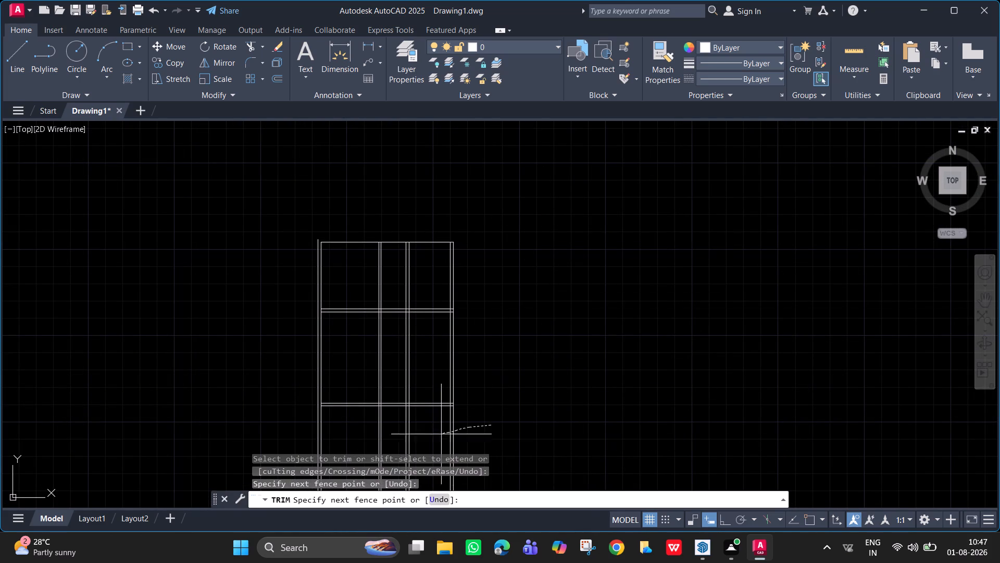
left_click_drag(429, 437, 311, 434)
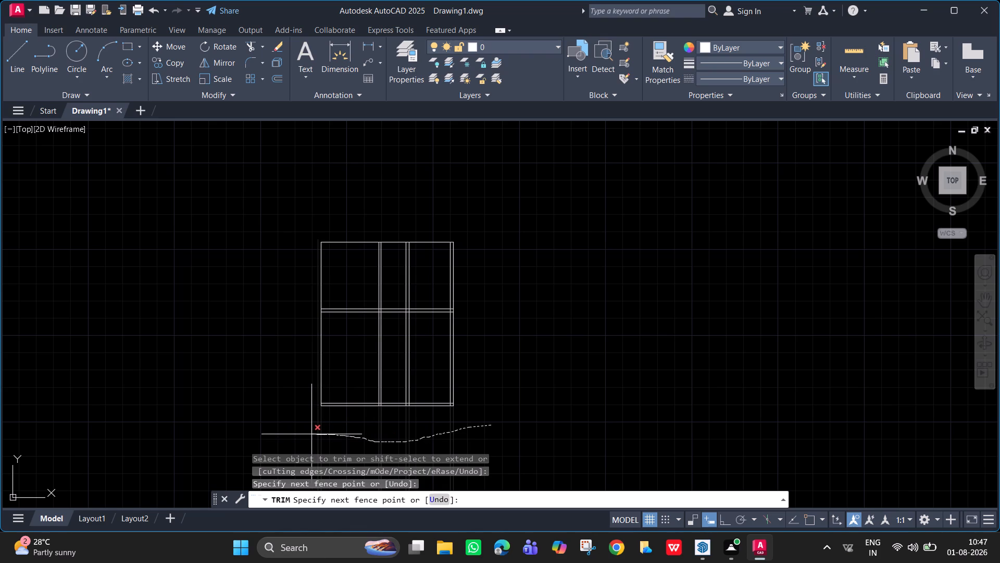
left_click_drag(311, 434, 254, 418)
scroll(343, 352, "up", 1)
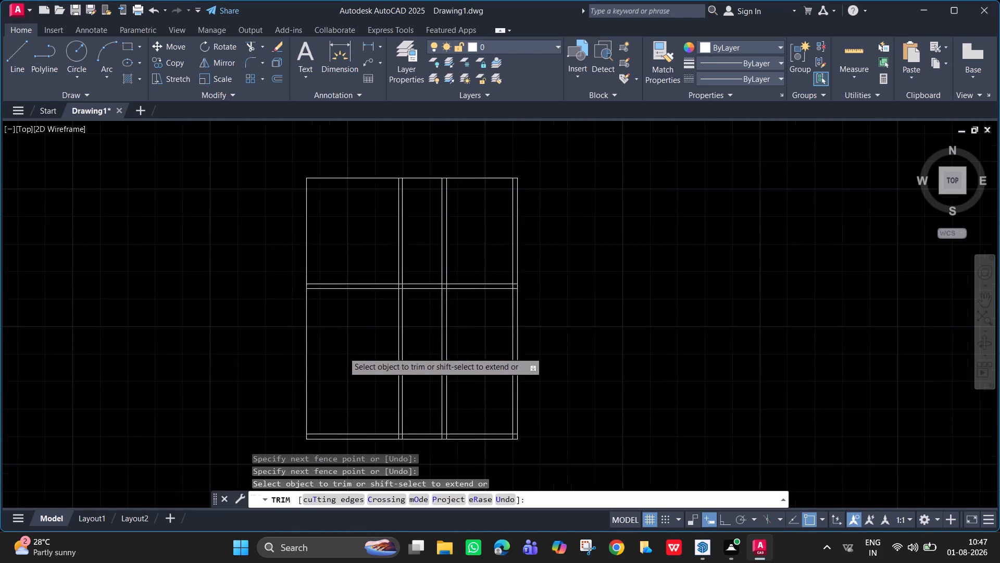
scroll(343, 352, "up", 1)
scroll(333, 331, "down", 2)
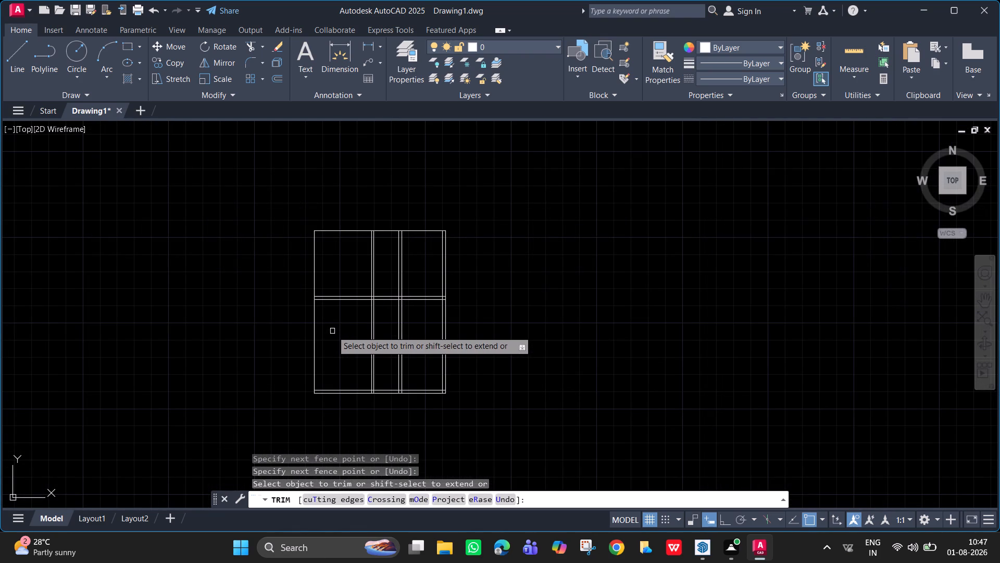
key("space")
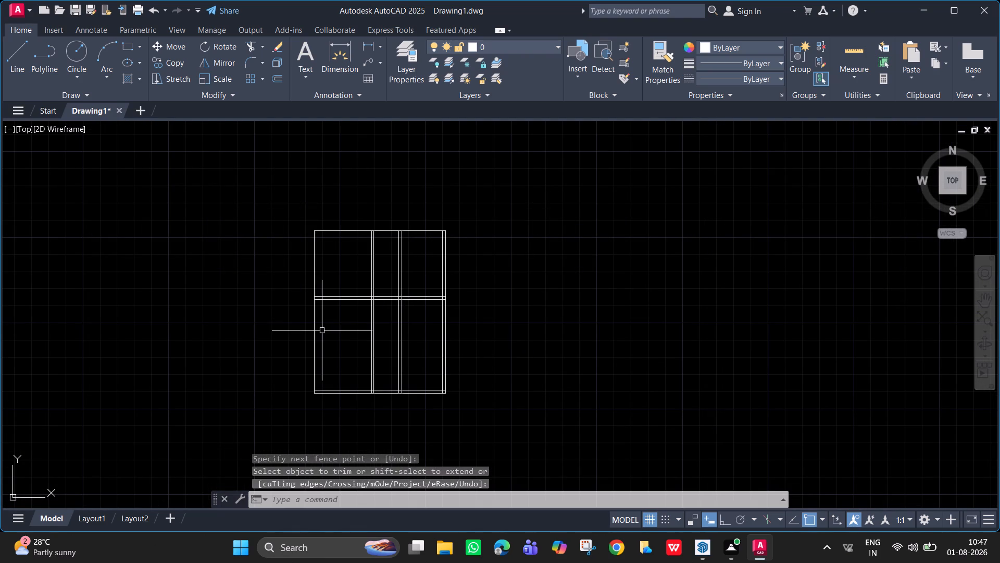
Undo the recent trims so the wall lines again extend past the rightmost vertical wall and the lowest horizontal wall.
scroll(318, 327, "up", 3)
scroll(318, 327, "down", 2)
middle_click_drag(330, 249, 329, 304)
scroll(329, 285, "up", 2)
middle_click_drag(328, 285, 327, 310)
scroll(327, 310, "down", 3)
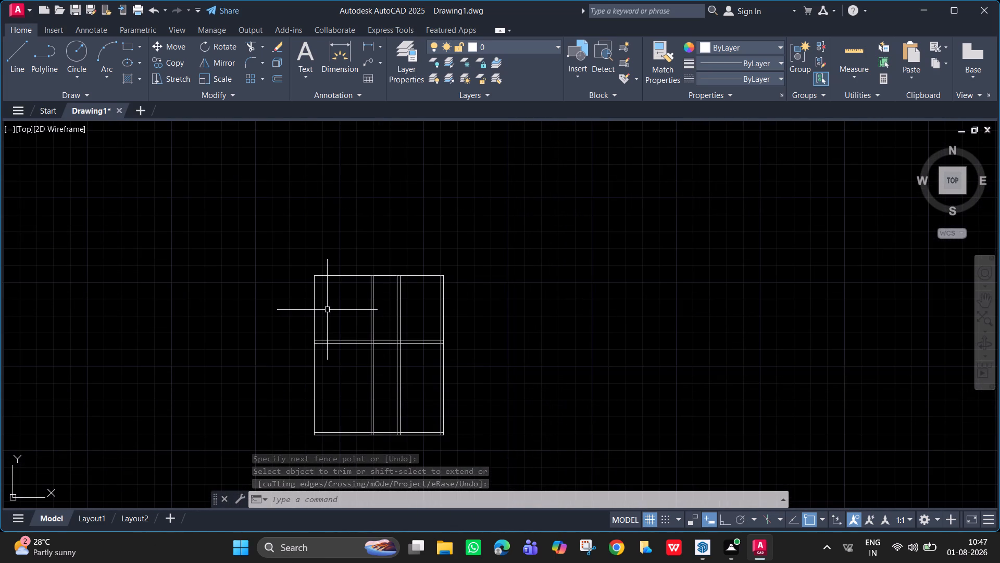
key("ctrl+z")
key("ctrl+z")
key("ctrl+z")
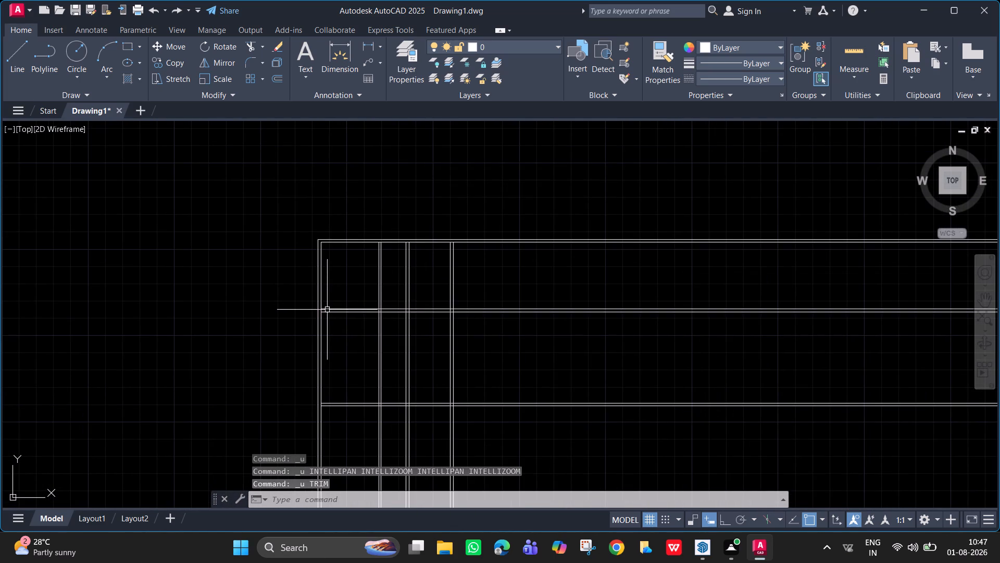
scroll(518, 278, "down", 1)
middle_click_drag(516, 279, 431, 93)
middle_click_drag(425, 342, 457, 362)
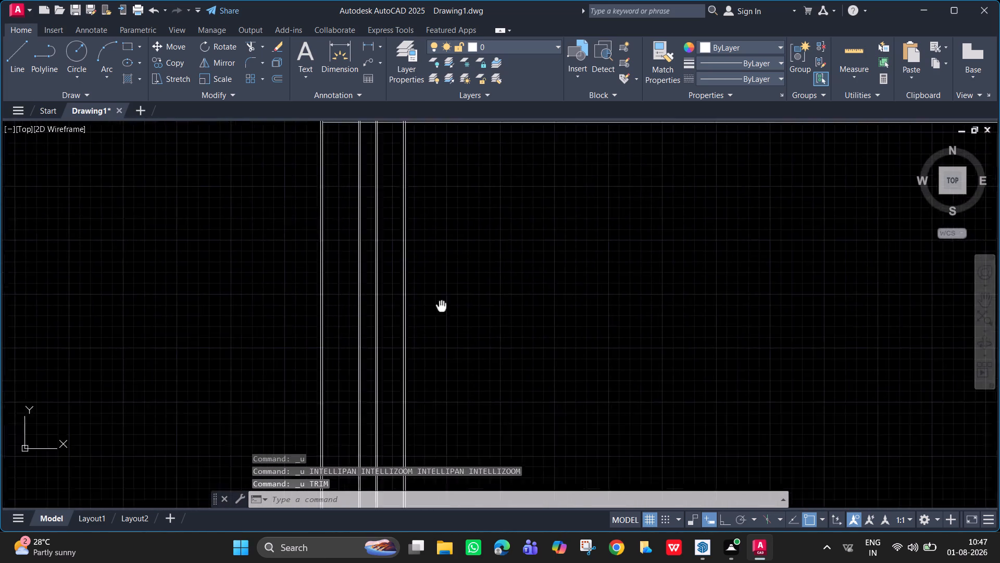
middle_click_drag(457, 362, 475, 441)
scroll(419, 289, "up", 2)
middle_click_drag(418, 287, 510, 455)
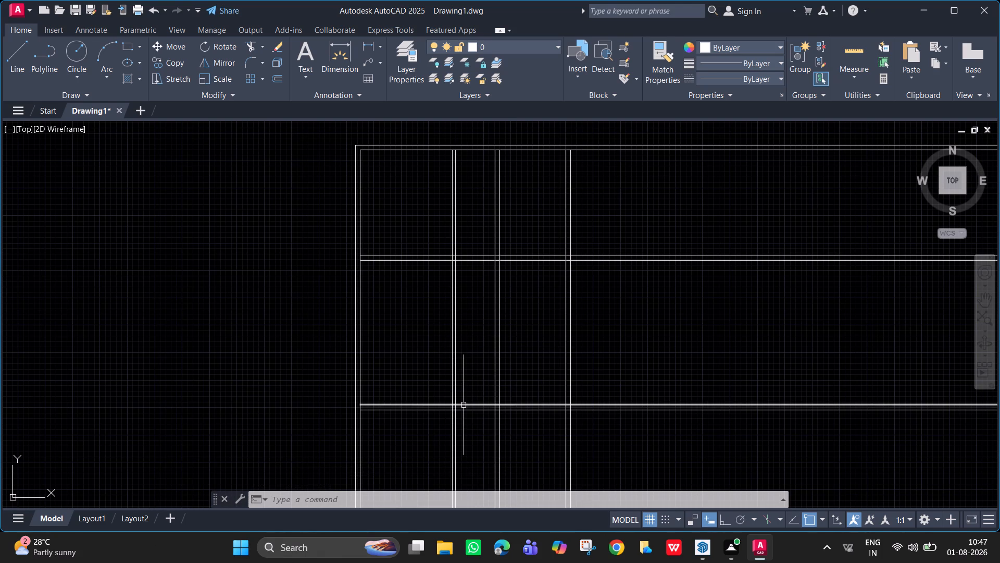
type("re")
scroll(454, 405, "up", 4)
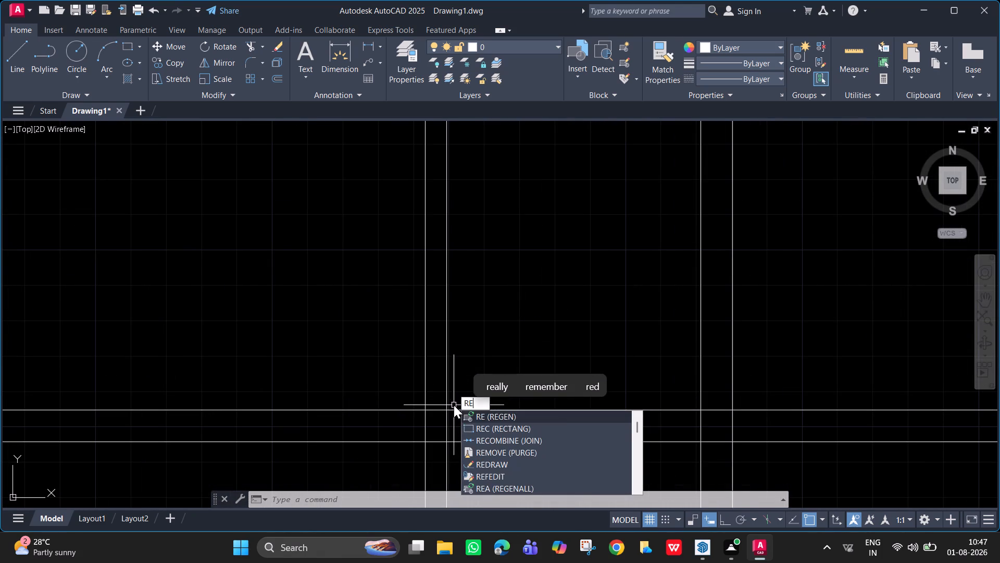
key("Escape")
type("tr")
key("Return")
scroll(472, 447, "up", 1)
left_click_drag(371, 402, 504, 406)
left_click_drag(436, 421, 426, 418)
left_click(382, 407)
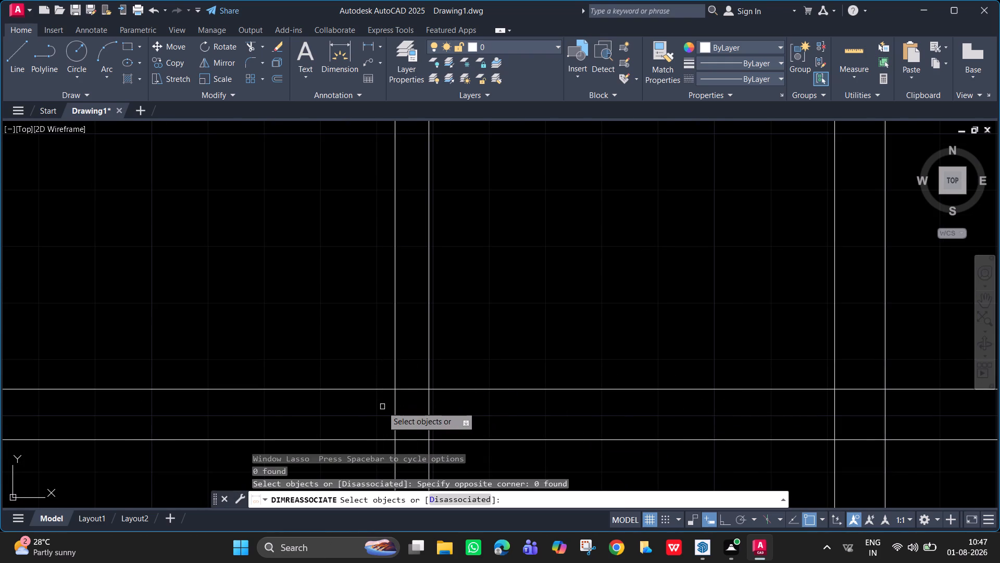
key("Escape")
Trim the overlapping lines where the lowest horizontal wall crosses the 6" partition and the adjacent 9" vertical wall.
type("tr")
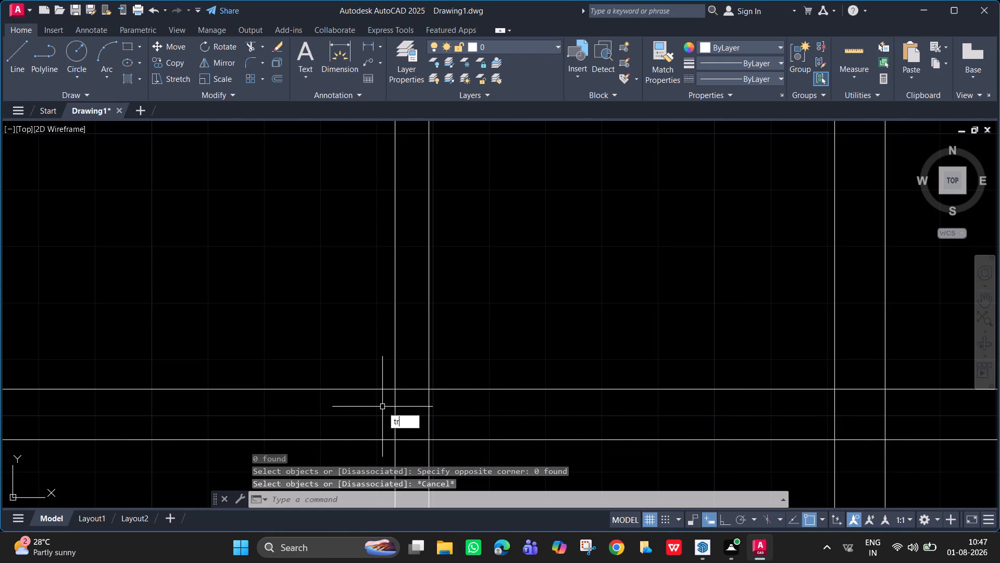
key("Return")
left_click_drag(429, 421, 383, 414)
left_click_drag(383, 414, 422, 422)
left_click_drag(910, 417, 795, 424)
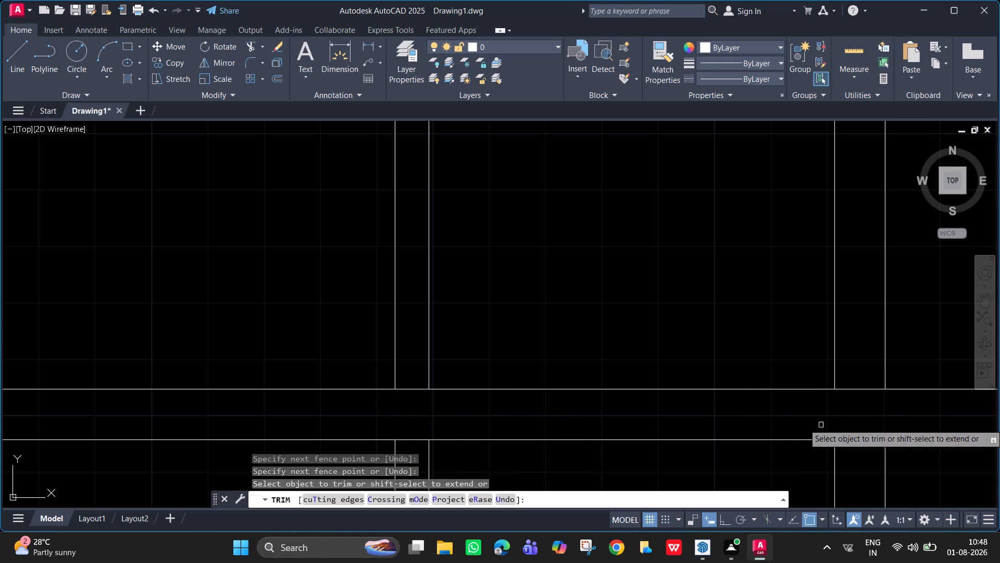
left_click_drag(860, 407, 855, 370)
left_click_drag(862, 442, 864, 473)
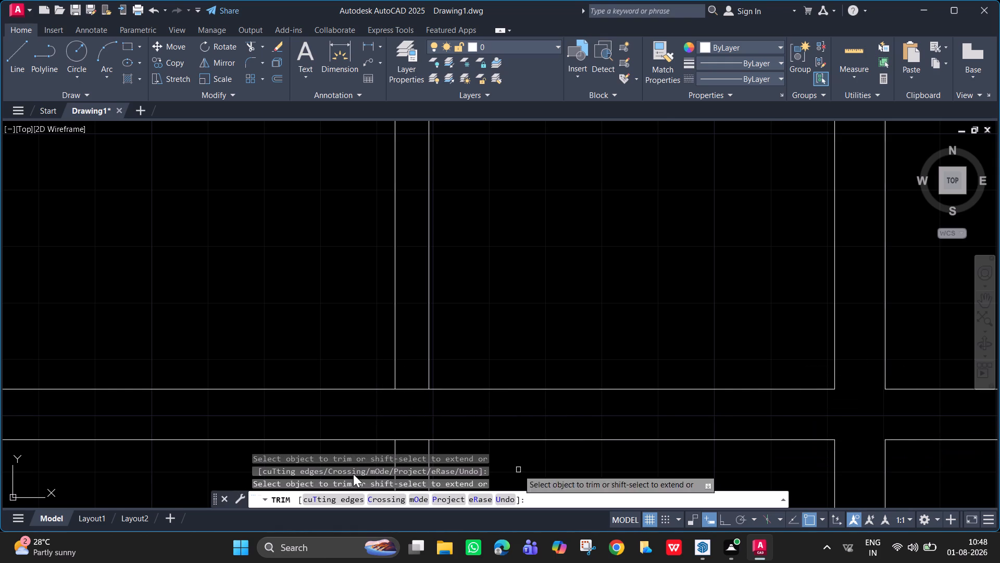
left_click_drag(405, 374, 411, 467)
scroll(403, 350, "down", 1)
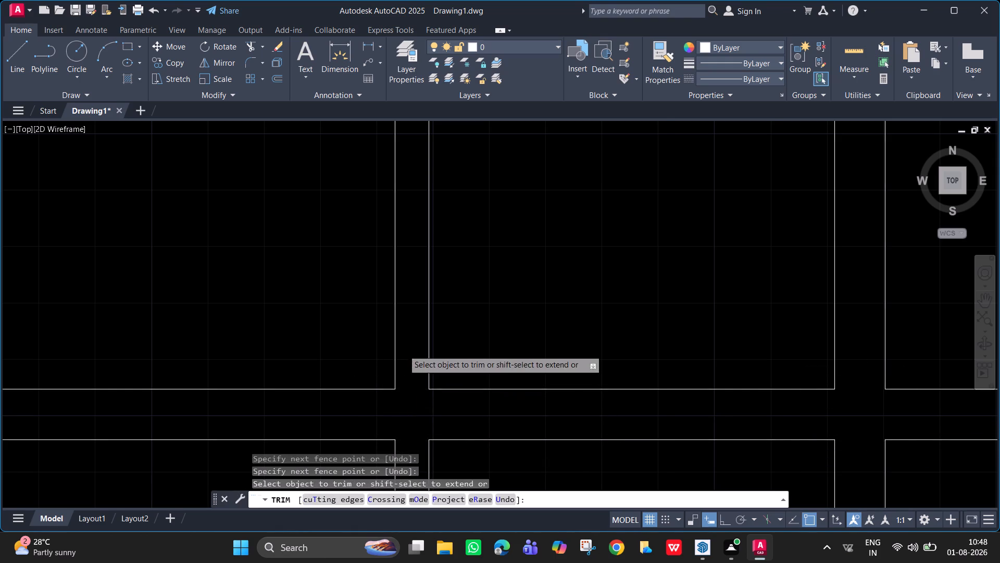
Trim the upper horizontal interior wall's junctions with the 6" partition, the left outer wall and the middle 9" vertical wall.
scroll(403, 350, "down", 2)
middle_click_drag(403, 360, 474, 474)
middle_click_drag(402, 230, 451, 457)
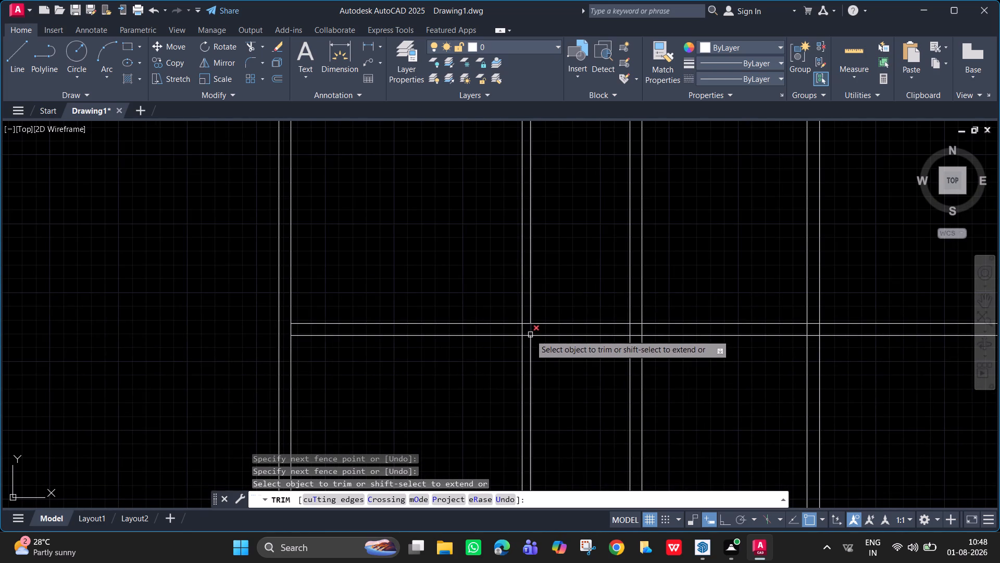
scroll(530, 335, "up", 3)
left_click_drag(537, 328, 446, 309)
scroll(429, 311, "down", 2)
middle_click_drag(347, 333, 443, 340)
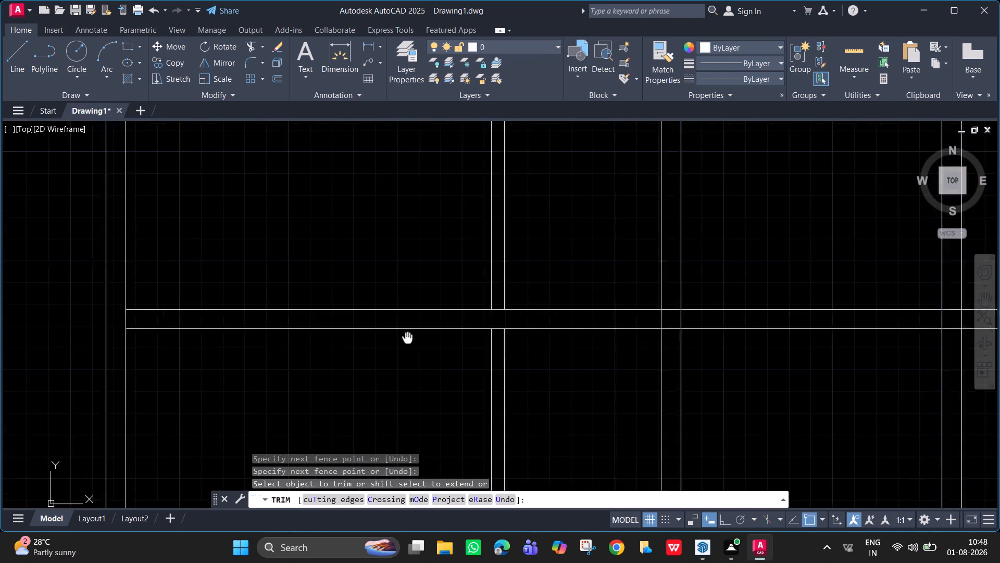
middle_click_drag(443, 340, 556, 324)
left_click_drag(306, 304, 290, 304)
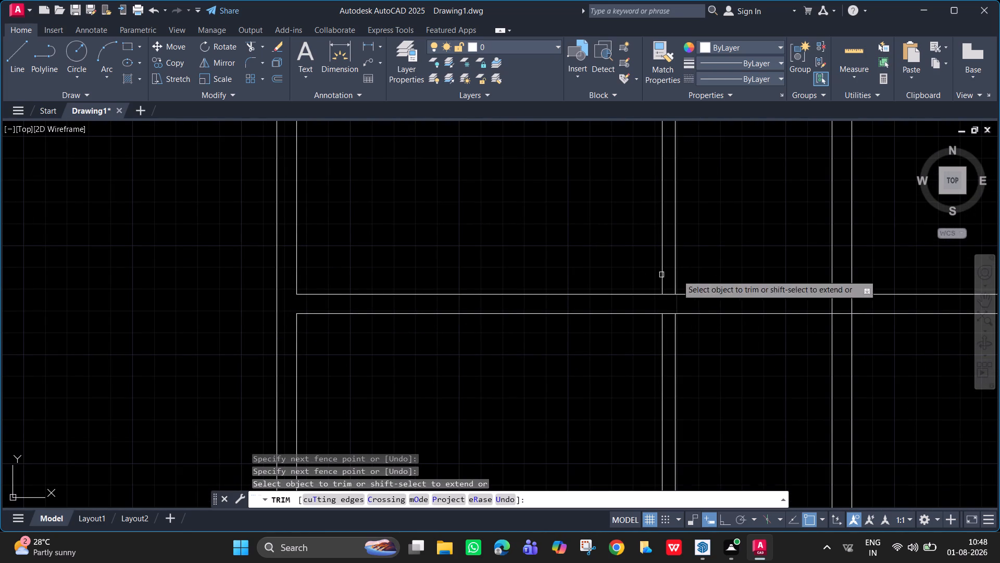
left_click_drag(666, 286, 670, 304)
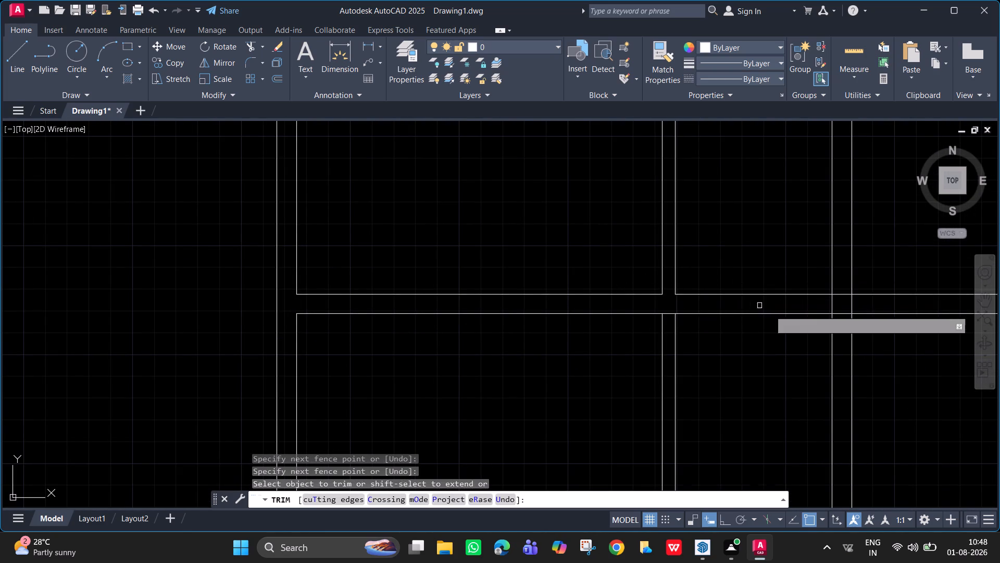
left_click_drag(839, 290, 841, 336)
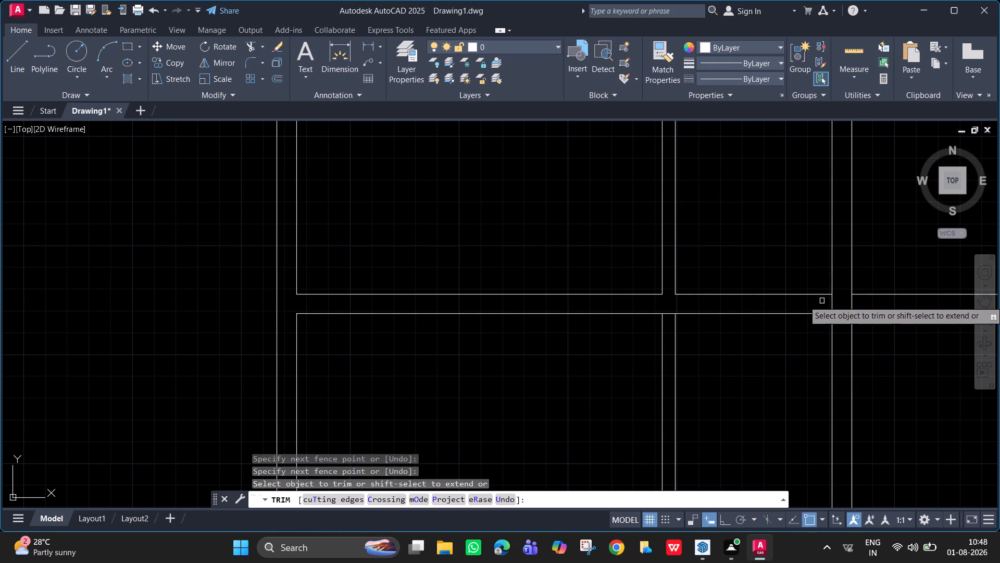
left_click_drag(821, 300, 868, 307)
Trim the crossing lines where the upper horizontal interior wall meets the rightmost 9" vertical wall.
scroll(855, 306, "down", 2)
middle_click_drag(820, 309, 453, 338)
scroll(576, 333, "up", 2)
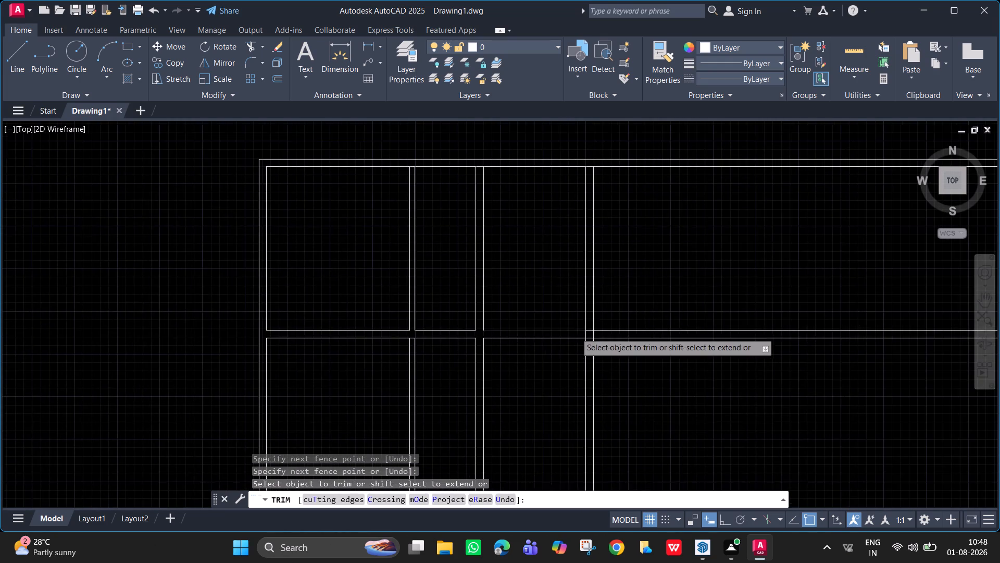
scroll(576, 333, "up", 1)
left_click_drag(590, 342, 663, 350)
left_click_drag(626, 313, 627, 352)
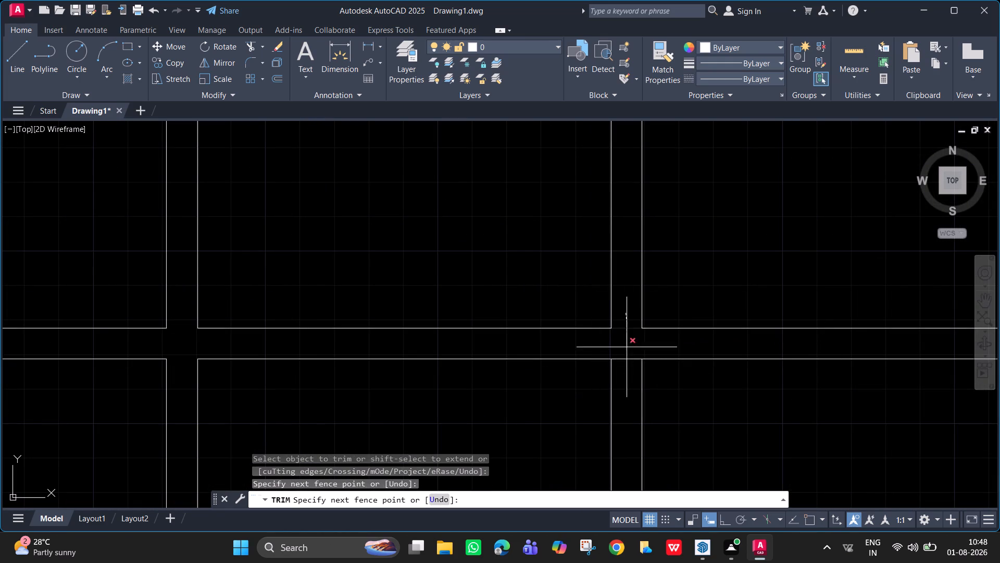
left_click_drag(627, 352, 629, 385)
Draw a line across the left outer wall's thickness, continuing the lower line of the lowest horizontal wall to the outer face.
scroll(615, 315, "down", 2)
middle_click_drag(554, 376, 606, 220)
scroll(606, 220, "down", 3)
middle_click_drag(511, 362, 521, 292)
scroll(511, 362, "down", 1)
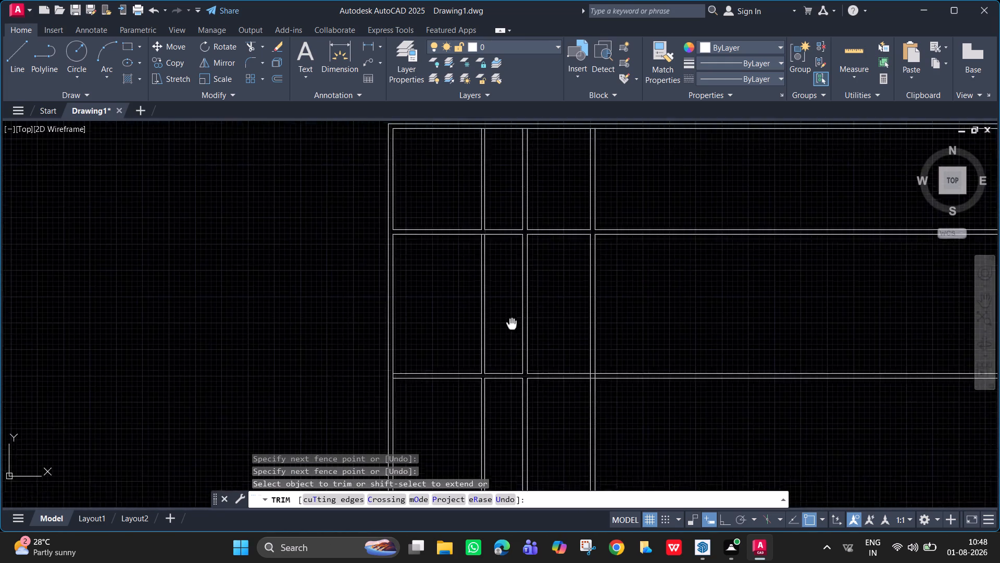
middle_click_drag(521, 292, 522, 282)
scroll(405, 311, "up", 2)
middle_click_drag(424, 287, 426, 243)
scroll(424, 278, "up", 1)
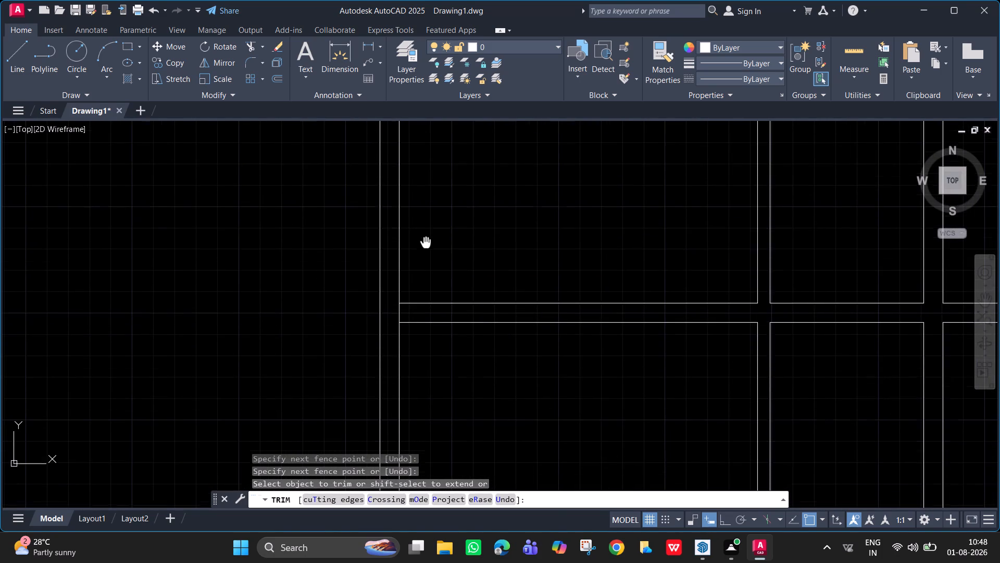
scroll(428, 298, "up", 1)
key("space")
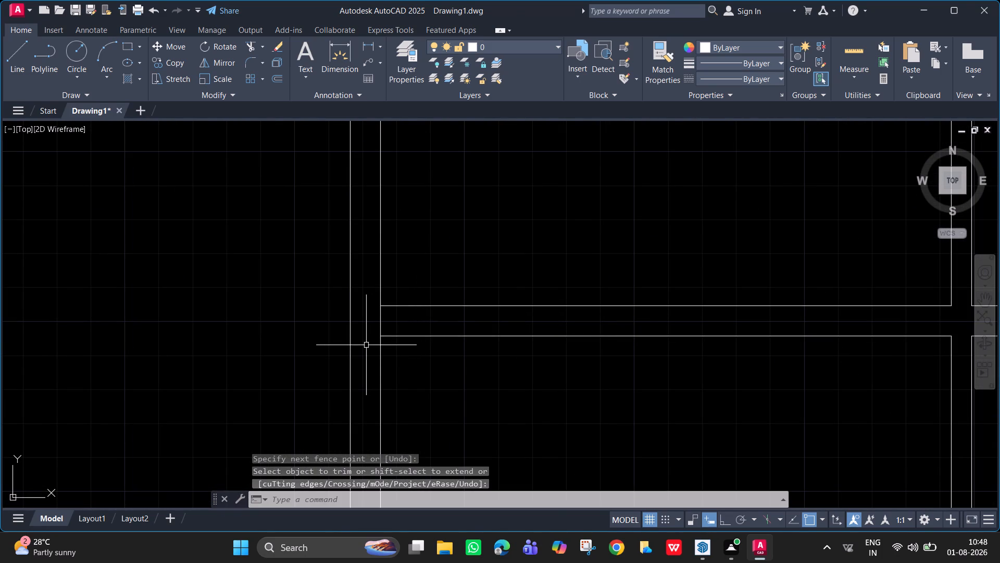
key("l")
key("Return")
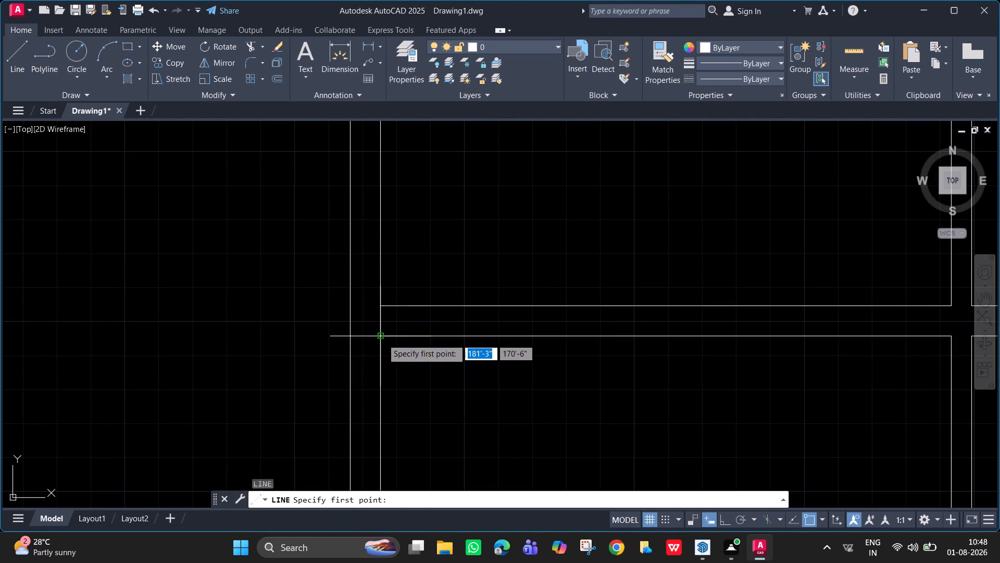
left_click(382, 339)
left_click(348, 338)
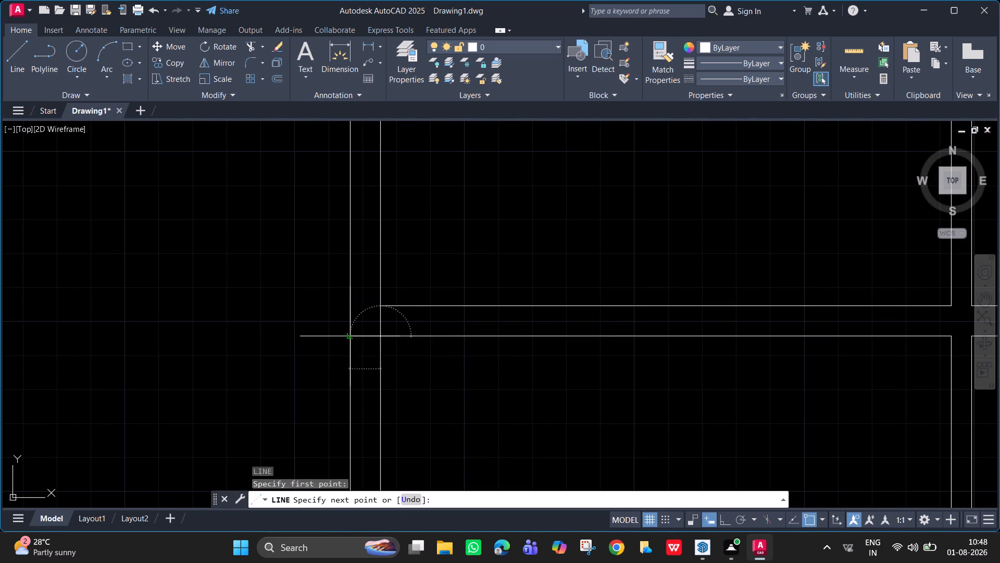
key("Escape")
Trim the left outer wall's inner line between the two lines of the lowest horizontal wall.
key("grave")
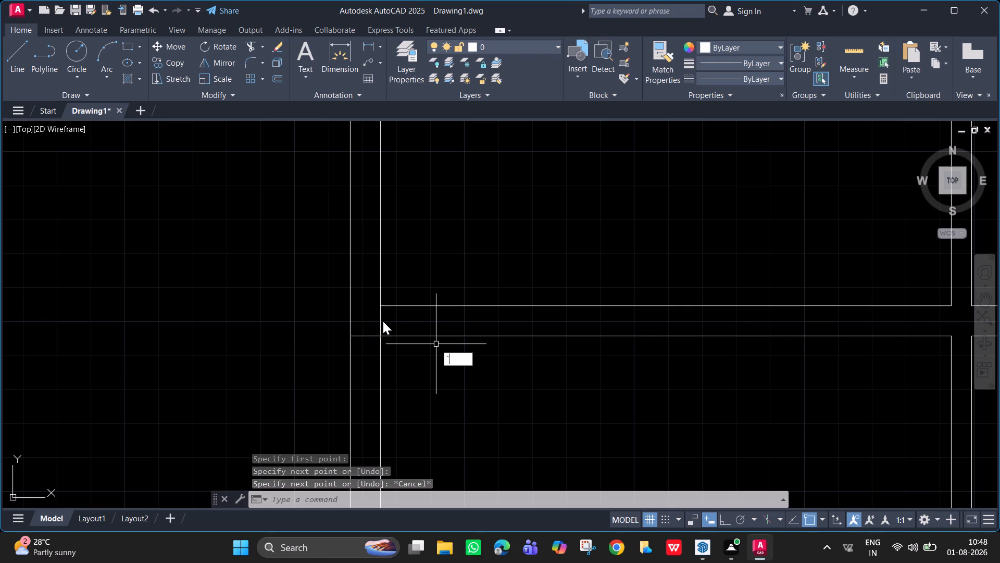
type("tr")
key("Return")
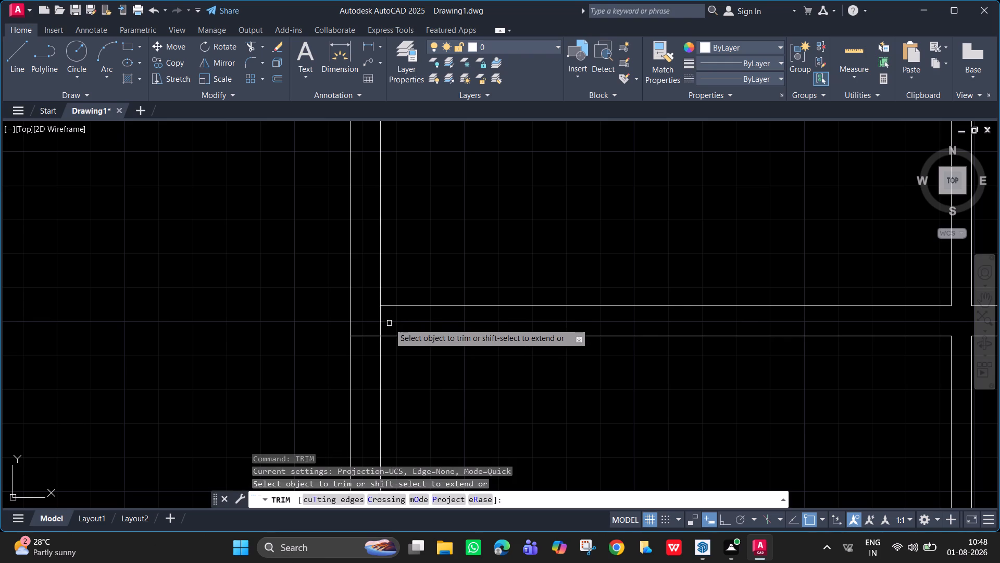
left_click_drag(389, 323, 372, 323)
scroll(372, 323, "down", 3)
middle_click_drag(463, 224, 441, 321)
scroll(460, 242, "down", 1)
scroll(441, 321, "down", 1)
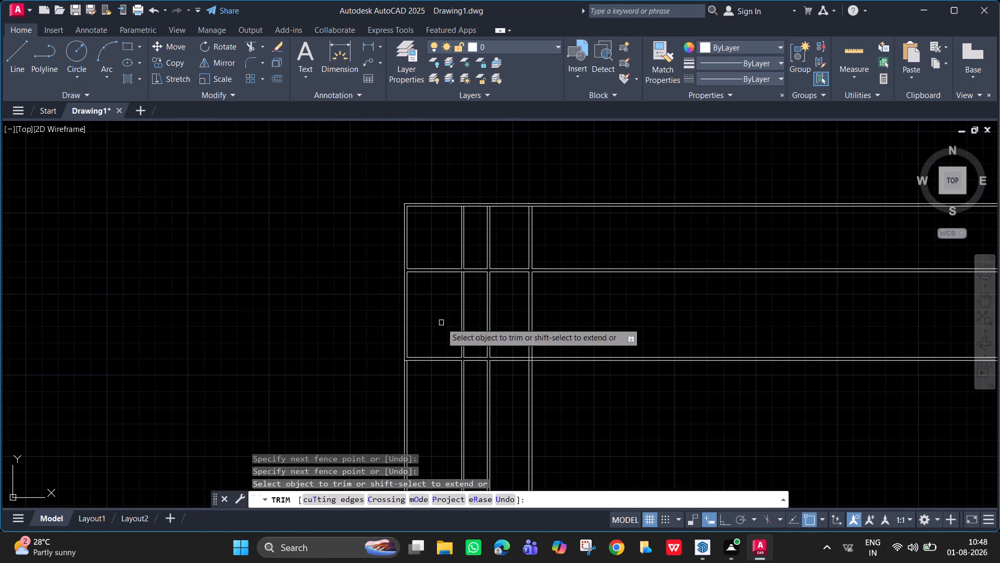
key("Escape")
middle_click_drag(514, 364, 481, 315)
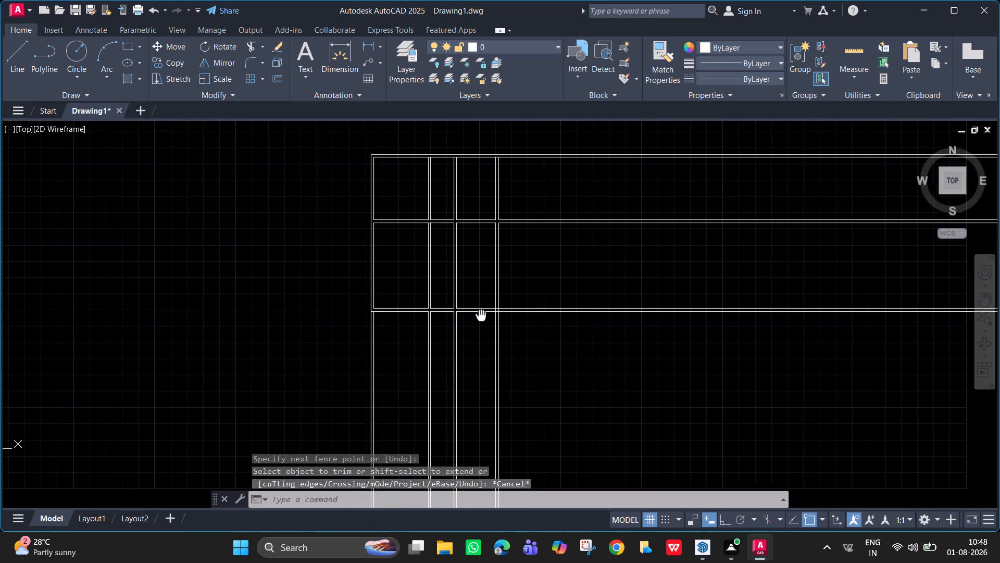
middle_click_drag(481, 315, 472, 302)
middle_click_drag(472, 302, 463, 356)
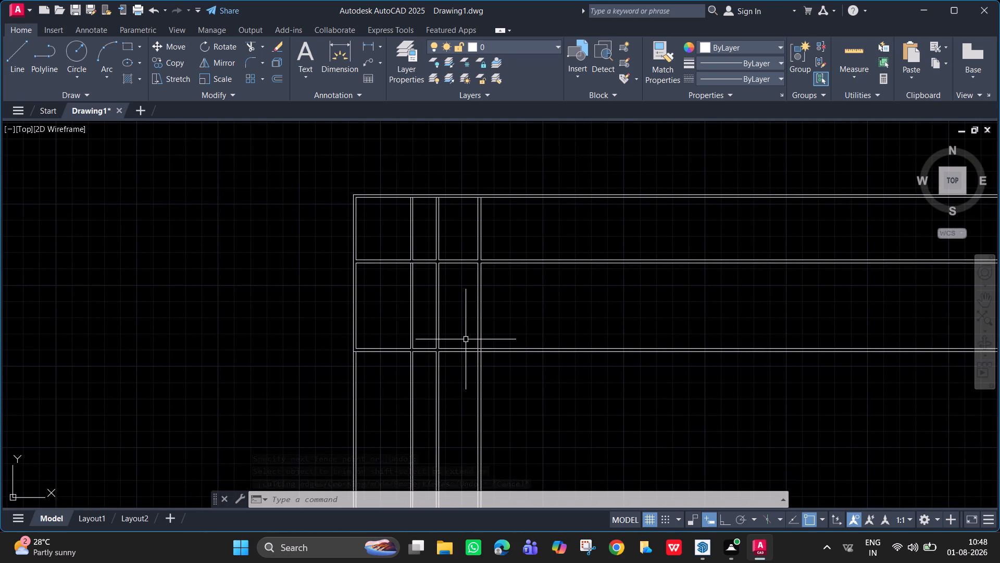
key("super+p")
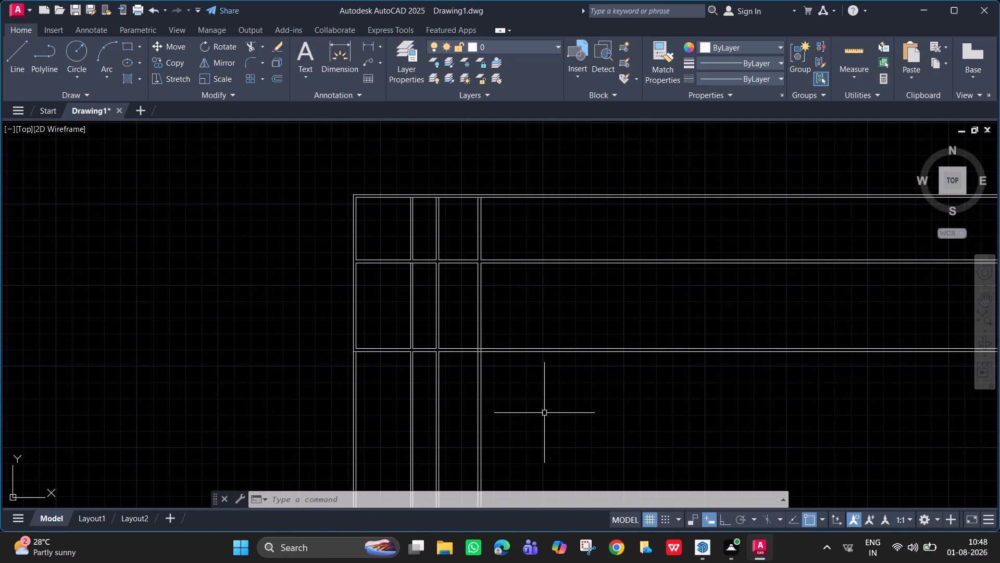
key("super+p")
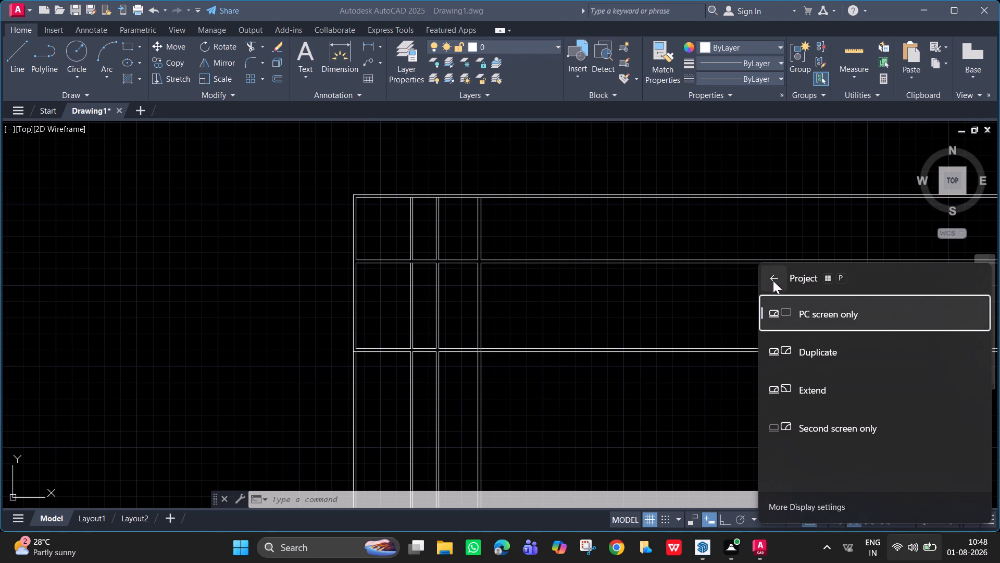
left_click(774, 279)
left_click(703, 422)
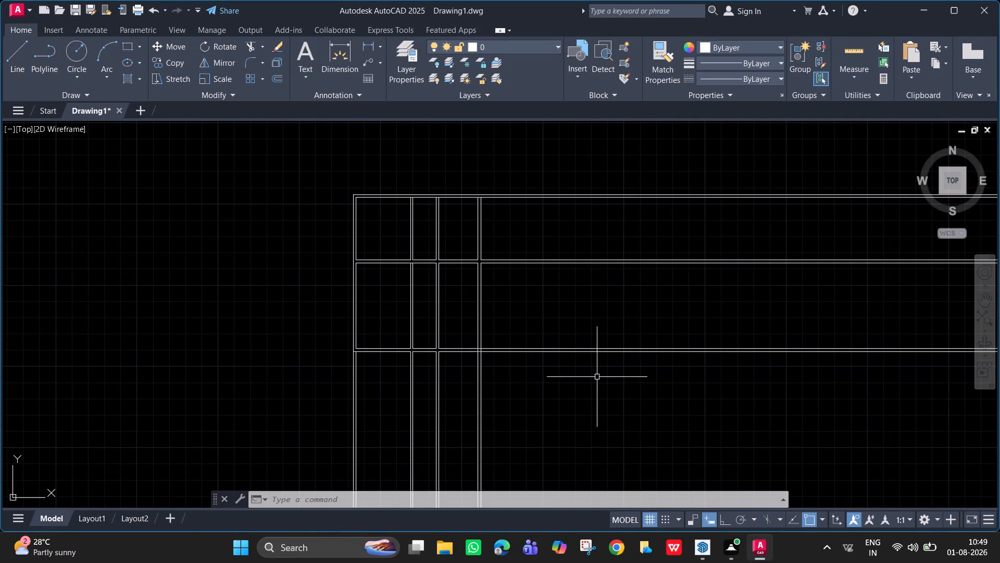
Measure the widths and depths of the two left rooms in the middle row with the quick measure tool.
left_click(849, 57)
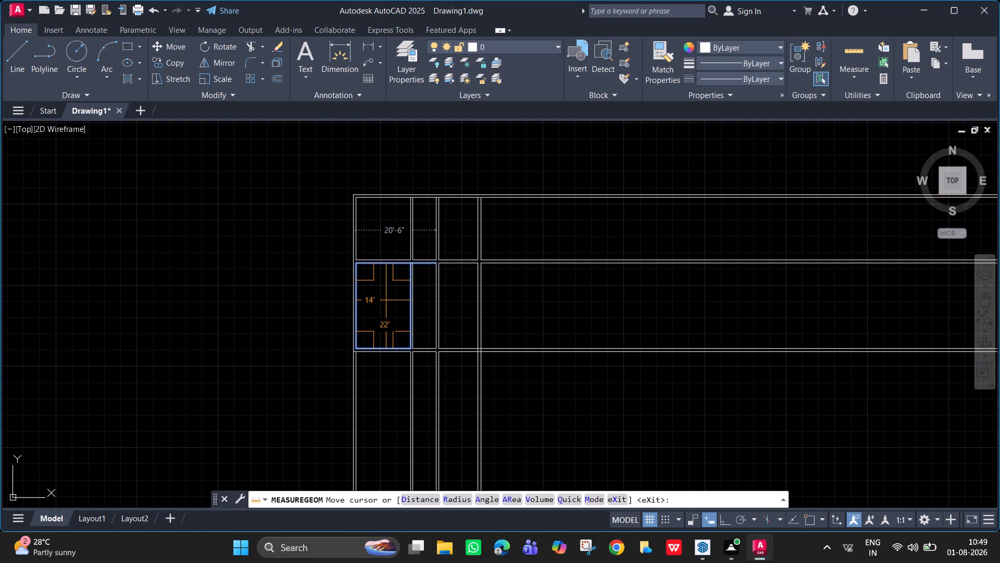
scroll(386, 300, "up", 2)
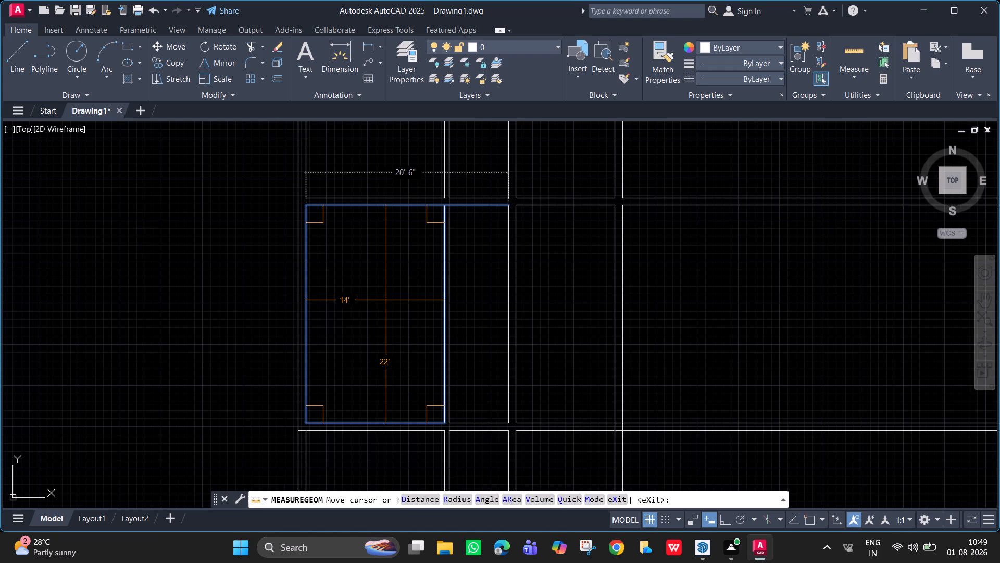
scroll(386, 300, "down", 1)
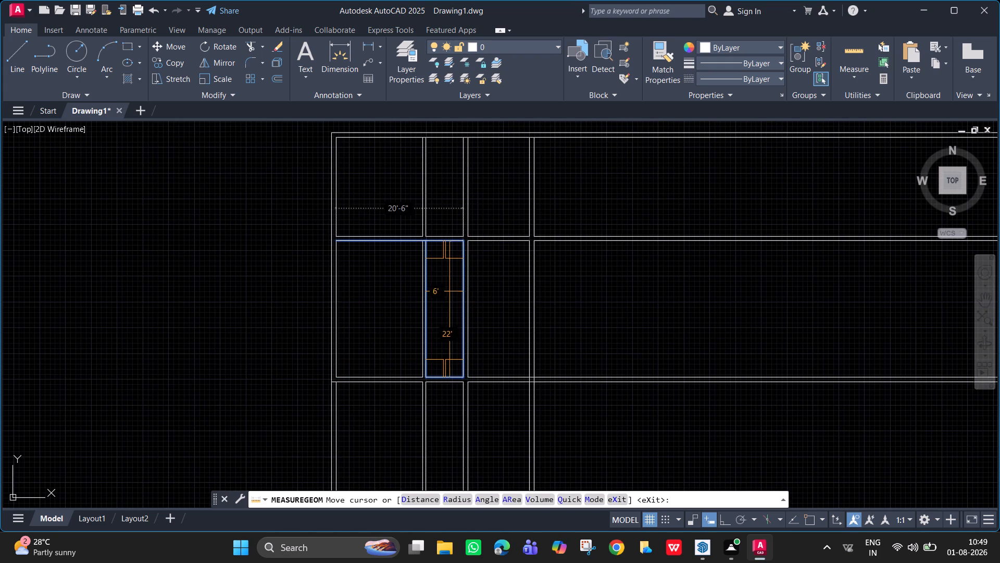
key("Escape")
Trim away both lines of the 6" partition between the two left rooms in the middle row.
key("grave")
type("tr")
key("Return")
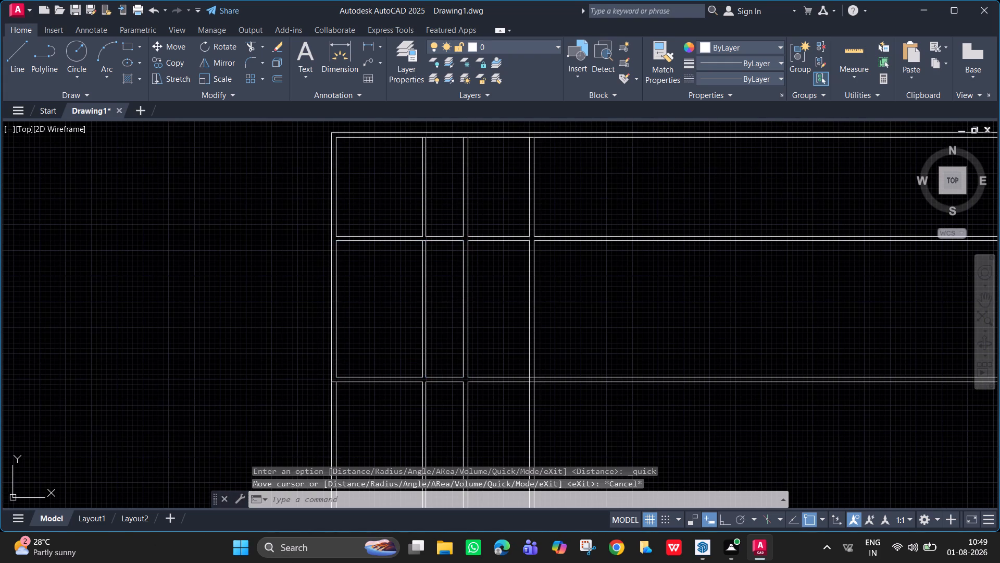
left_click_drag(436, 292, 380, 286)
key("space")
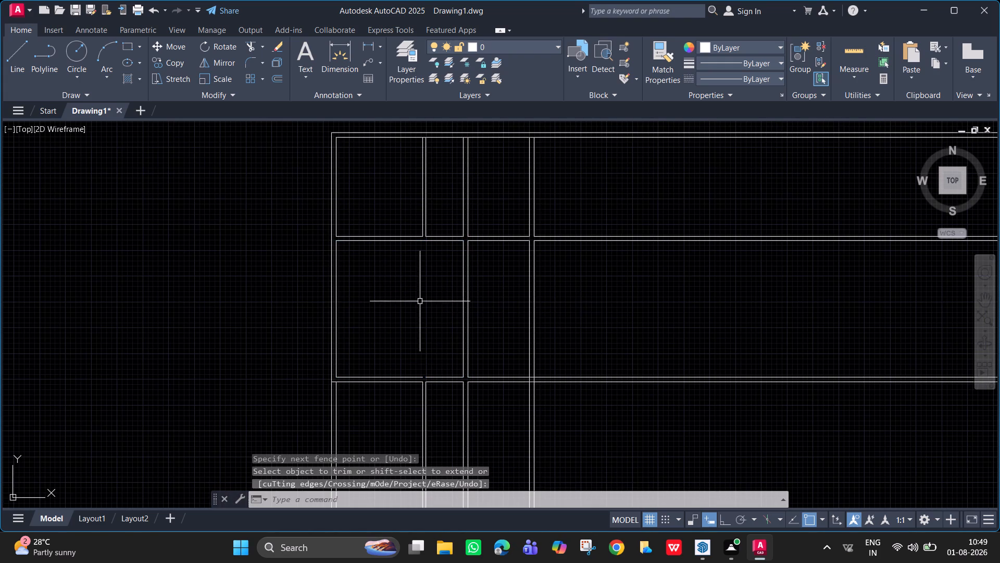
Extend the upper line of the lowest horizontal wall across the gap left by the removed 6" partition.
scroll(391, 404, "up", 4)
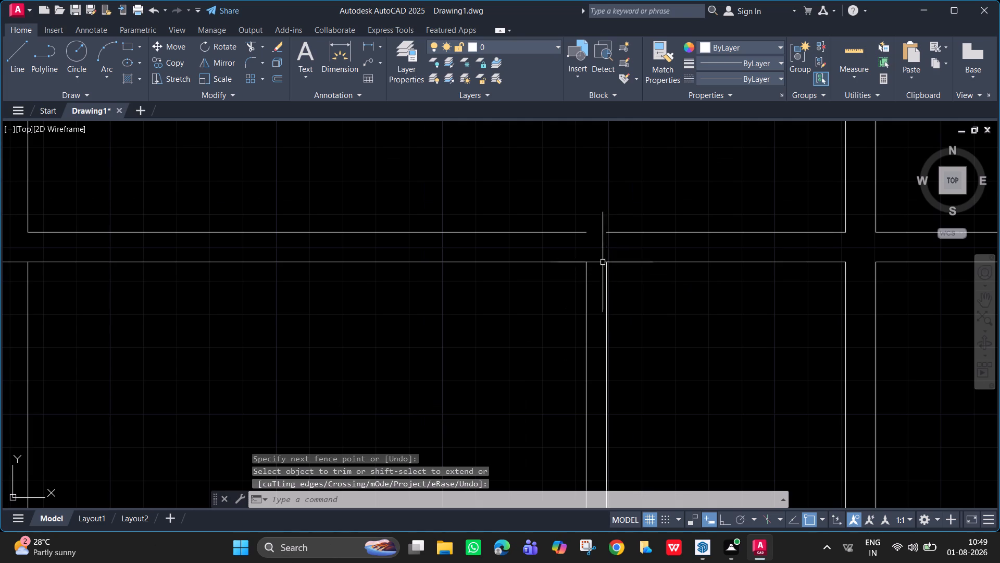
key("e")
key("x")
key("Return")
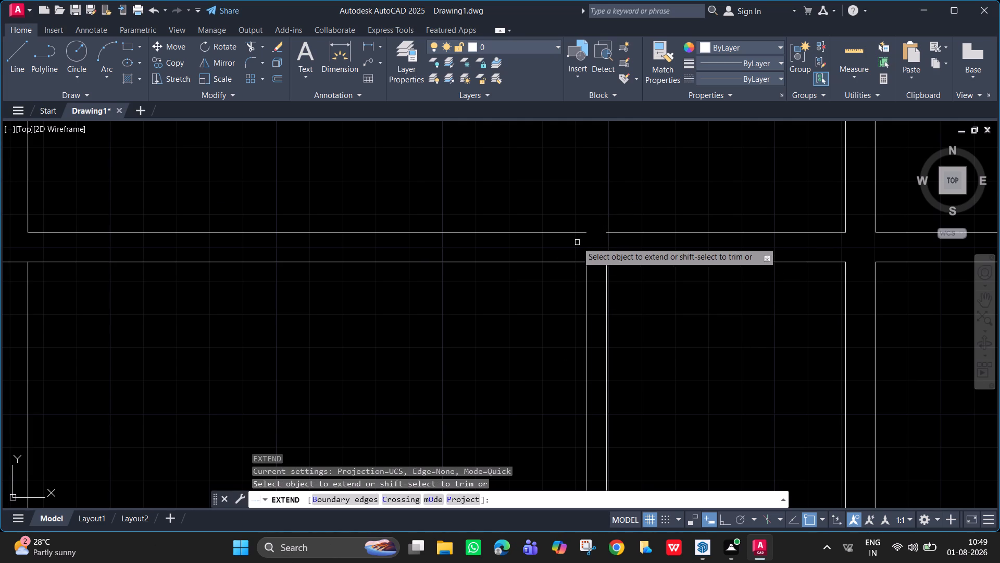
left_click(578, 233)
Measure the widths and depths of the merged left room in the middle row and the top-left room with quick measure.
scroll(697, 193, "down", 5)
middle_click_drag(659, 217, 630, 277)
scroll(628, 240, "up", 1)
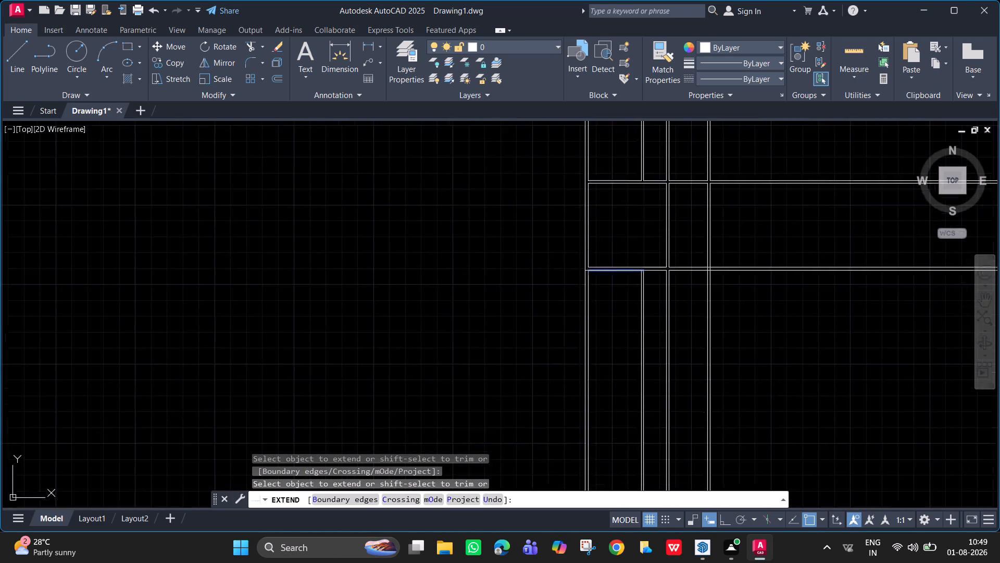
scroll(628, 237, "up", 1)
middle_click_drag(628, 235, 626, 293)
left_click(844, 55)
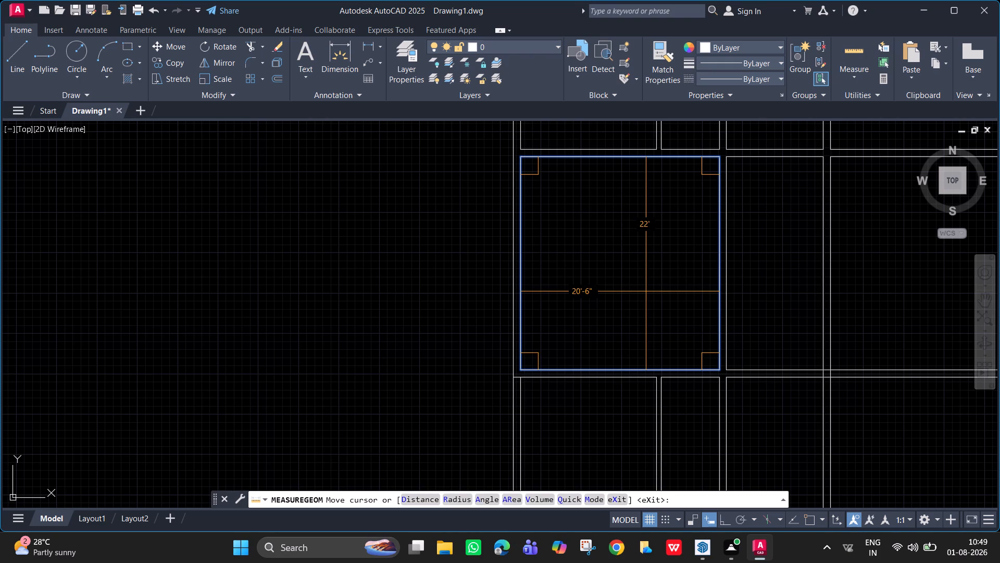
scroll(646, 291, "down", 1)
middle_click_drag(645, 292, 509, 348)
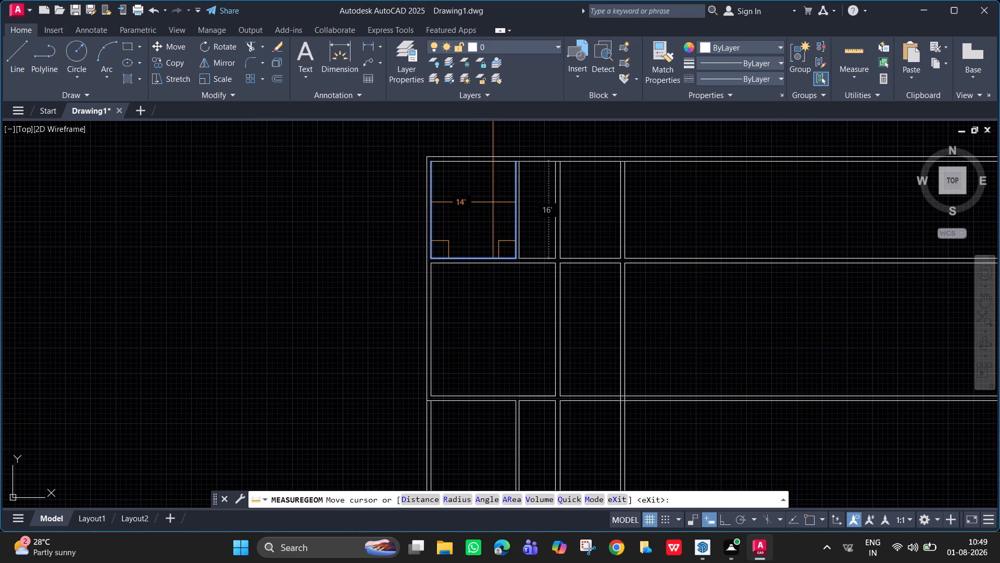
scroll(493, 202, "up", 3)
middle_click_drag(493, 202, 499, 416)
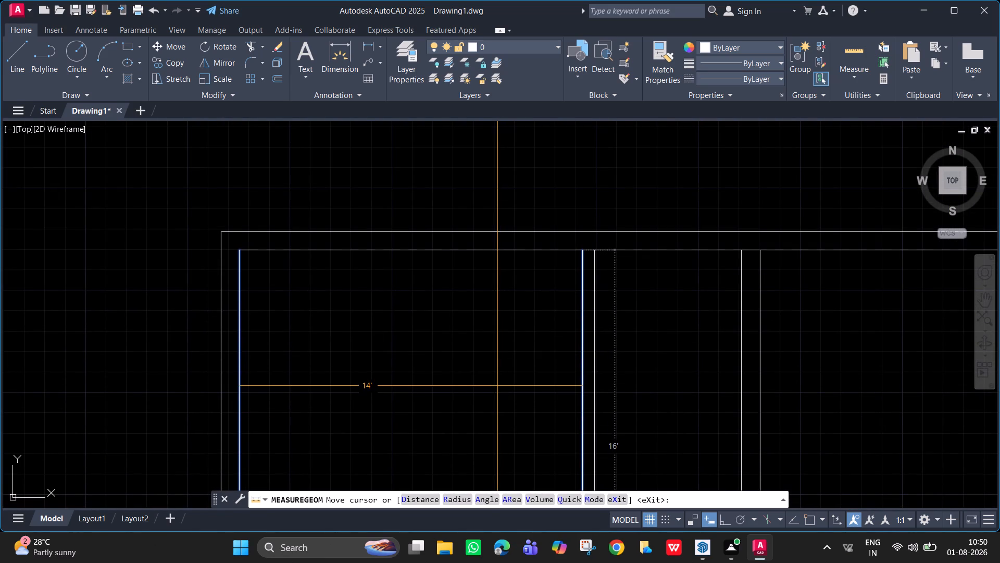
key("space")
Trim the top outer wall's inner line where the 6" partition and the first 9" inner vertical wall meet it.
type("tr")
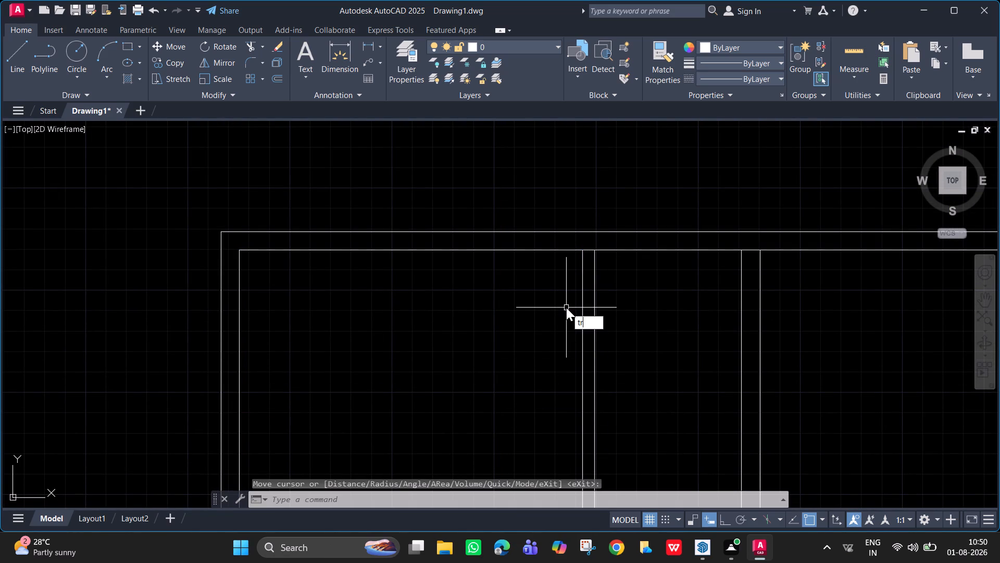
left_click(602, 334)
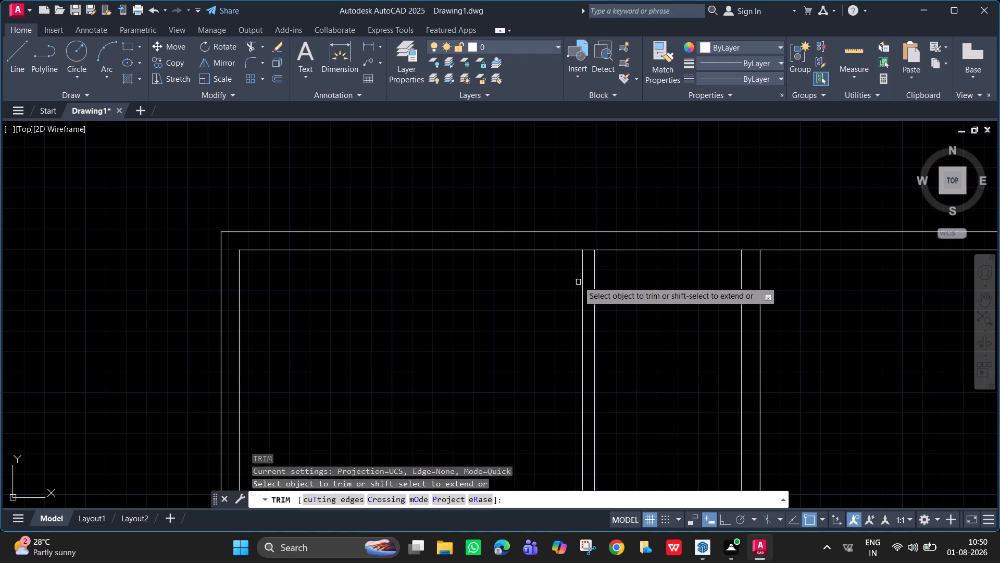
left_click(590, 253)
left_click(589, 248)
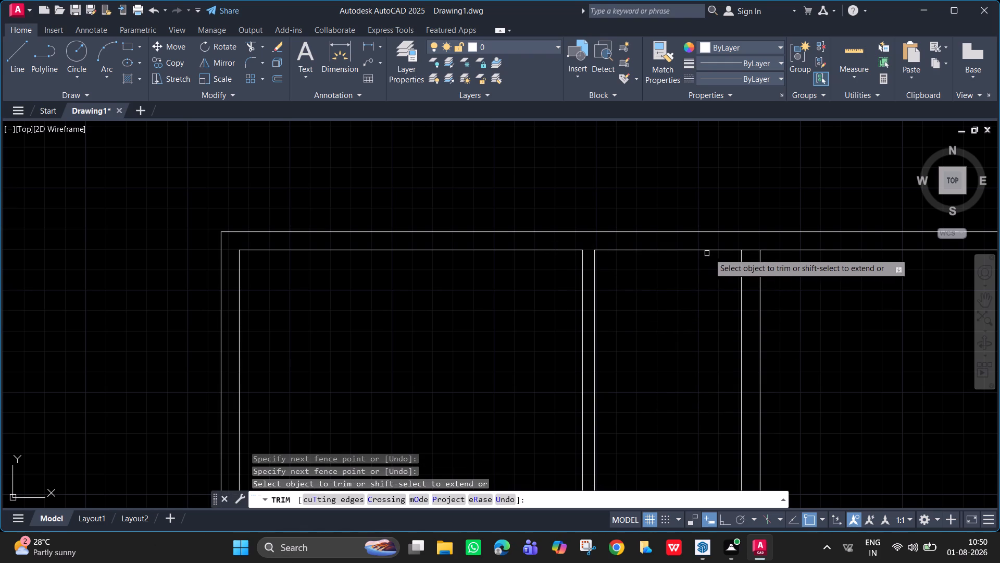
left_click_drag(753, 255, 747, 247)
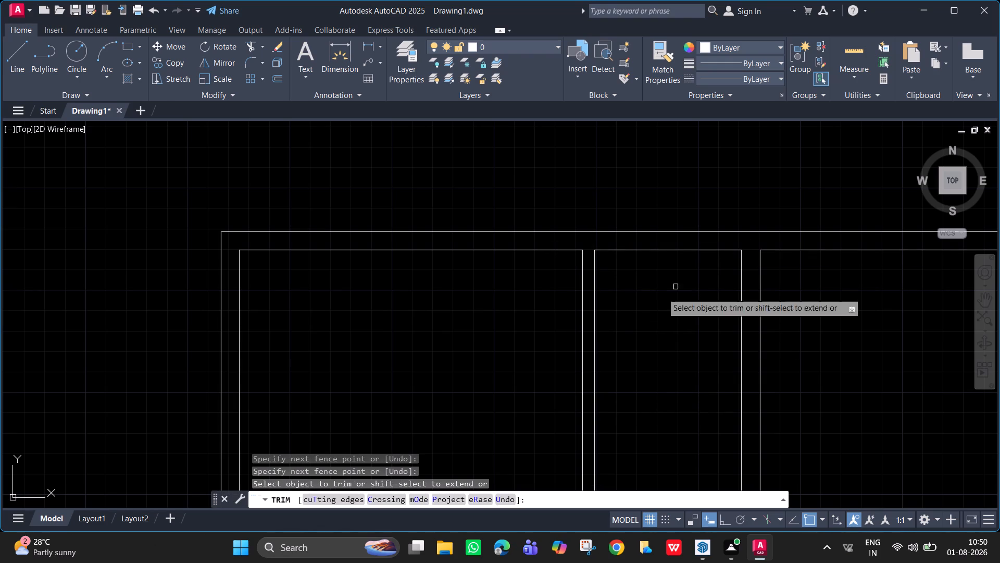
Measure the third room in the top row with the quick measure tool.
scroll(600, 316, "down", 2)
left_click(860, 50)
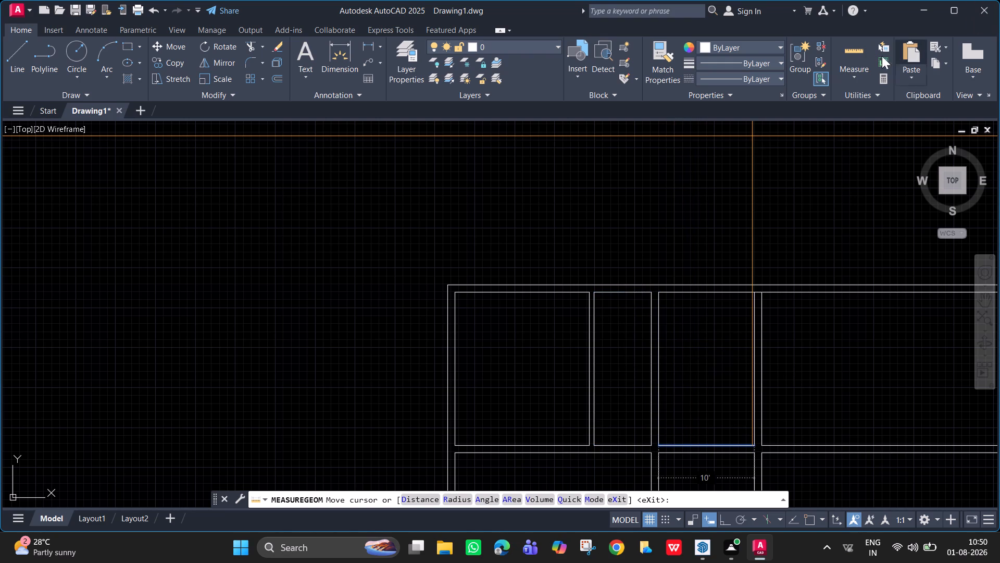
key("Escape")
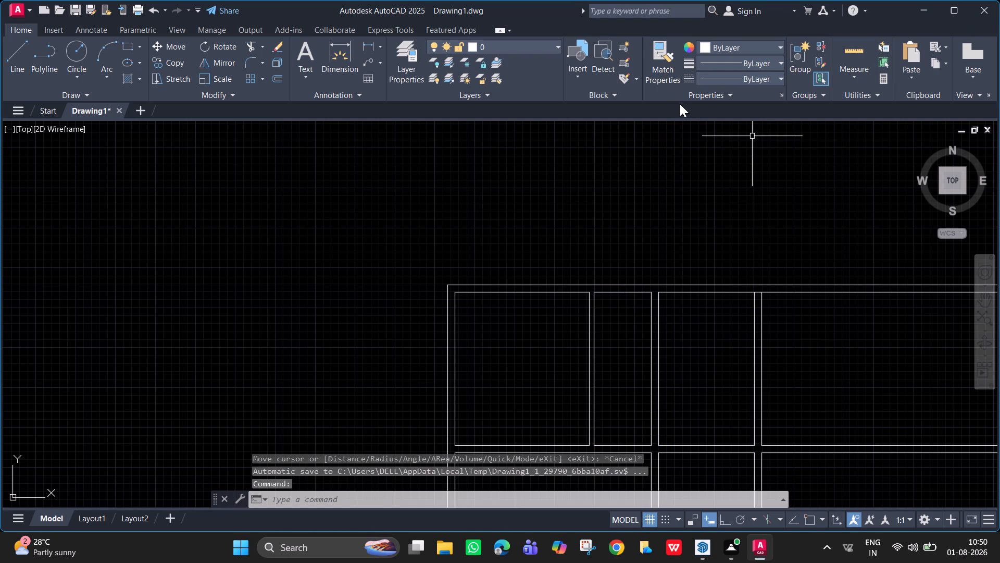
Trim the top outer wall's inner line between the two lines of the second 9" inner vertical wall.
type("rt")
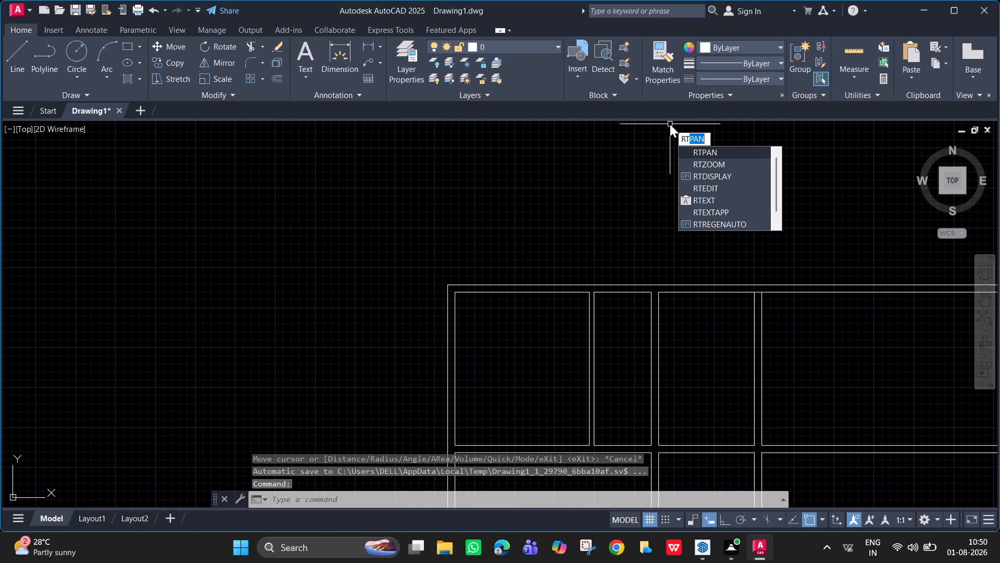
key("Escape")
type("tr")
key("Return")
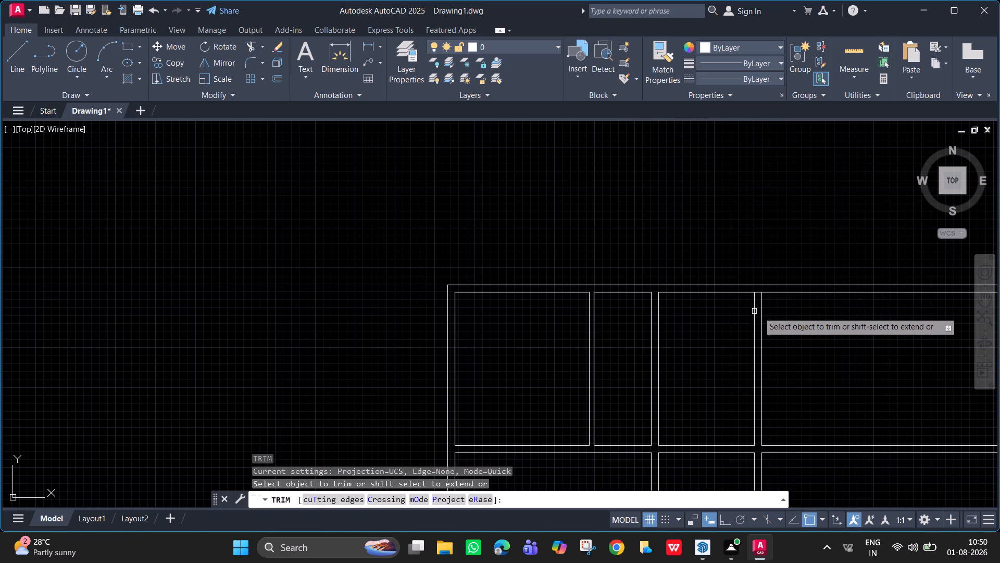
scroll(769, 309, "up", 3)
left_click_drag(715, 243, 714, 249)
left_click(714, 260)
scroll(712, 288, "down", 3)
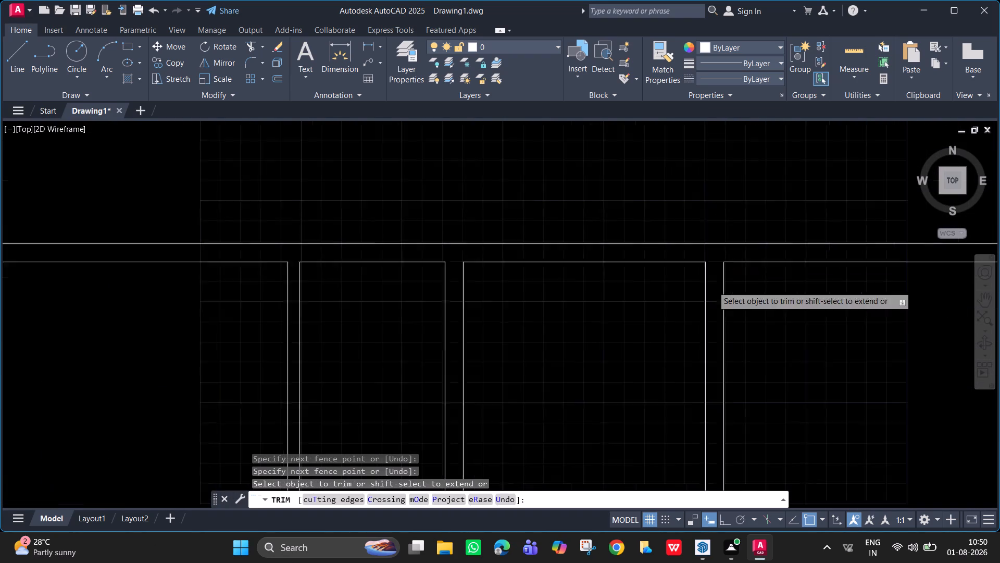
key("space")
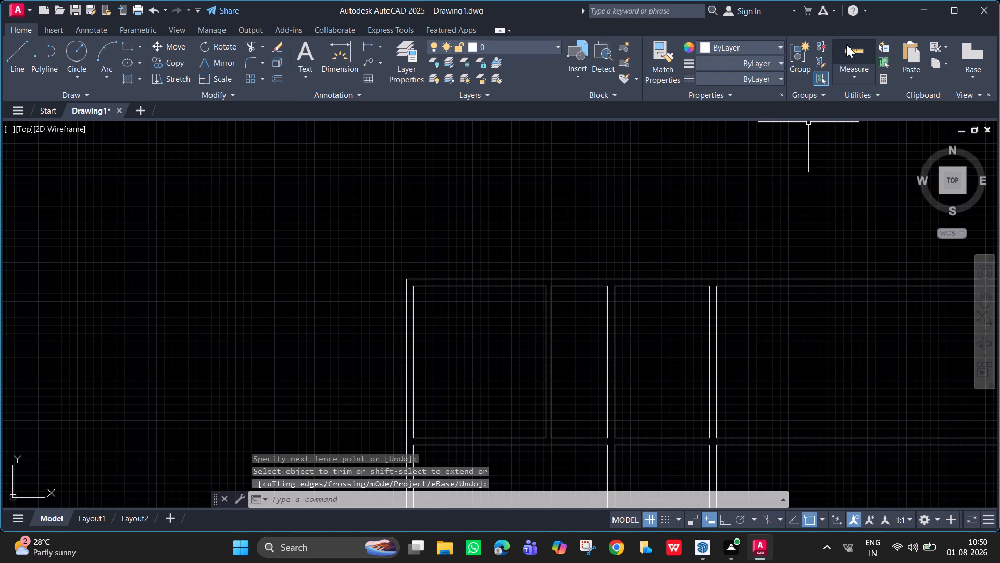
Measure the third-column rooms in the top and middle rows with the quick measure tool.
left_click(855, 56)
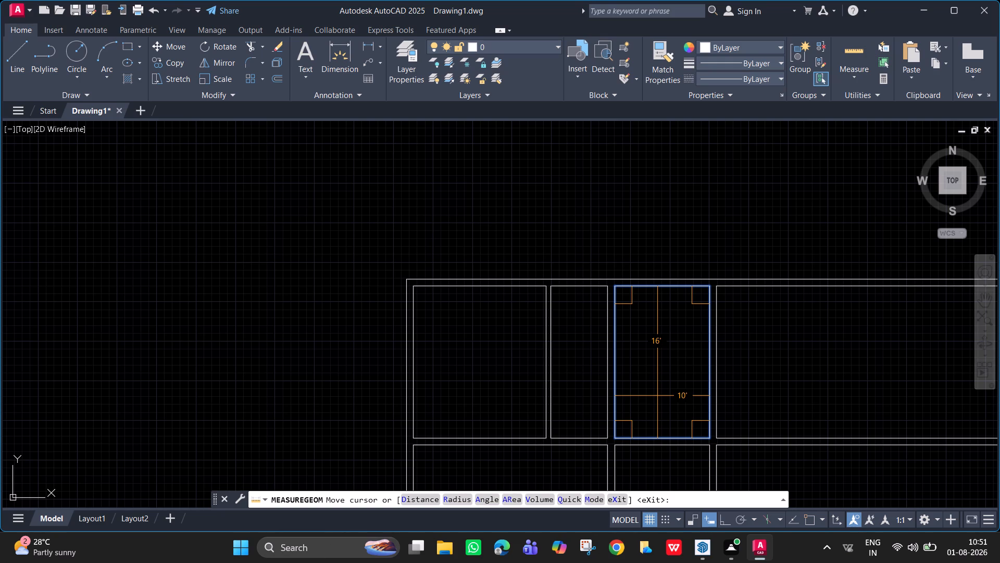
scroll(665, 399, "down", 3)
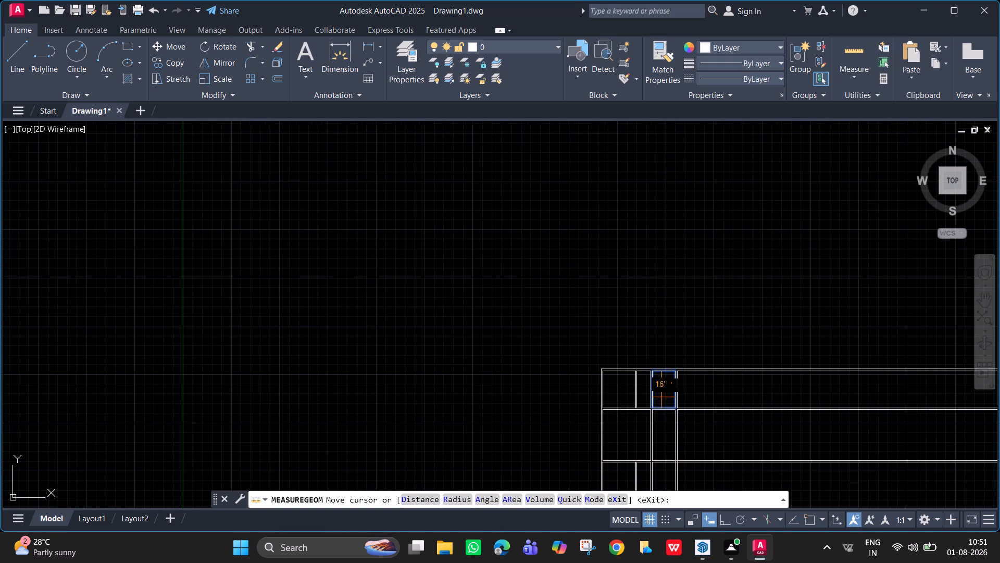
middle_click_drag(660, 397, 640, 287)
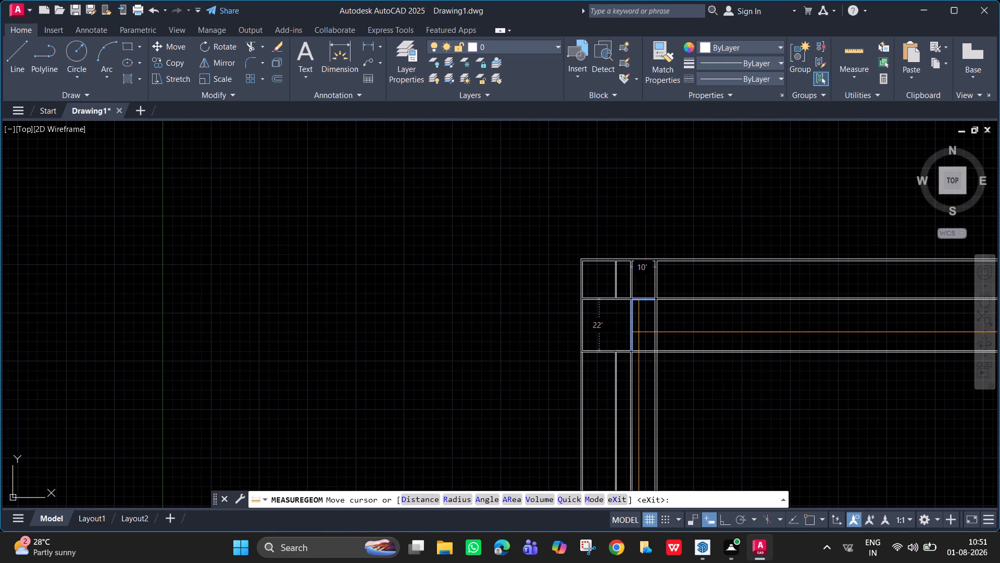
scroll(640, 332, "up", 5)
scroll(658, 351, "down", 3)
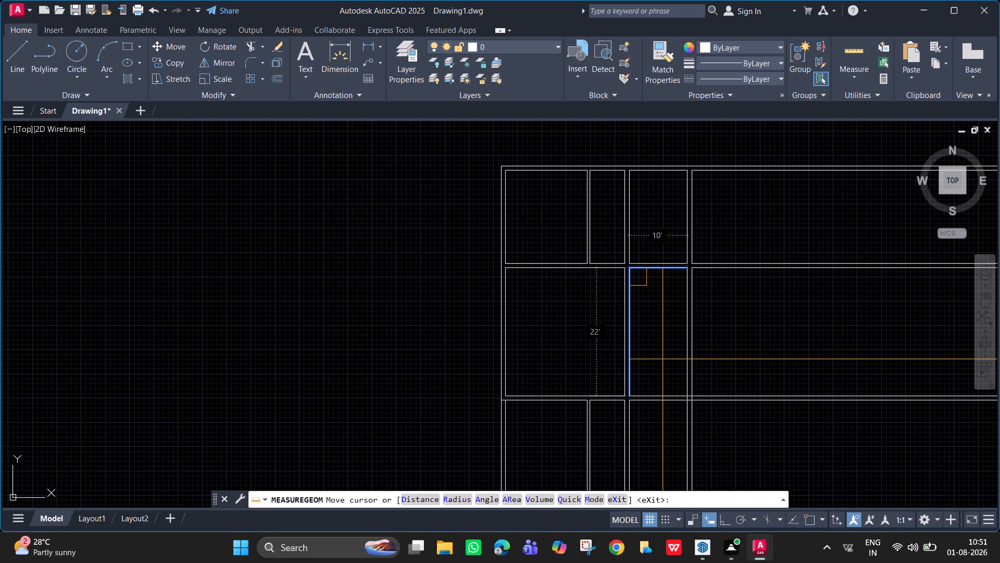
scroll(662, 359, "up", 2)
middle_click_drag(662, 359, 662, 364)
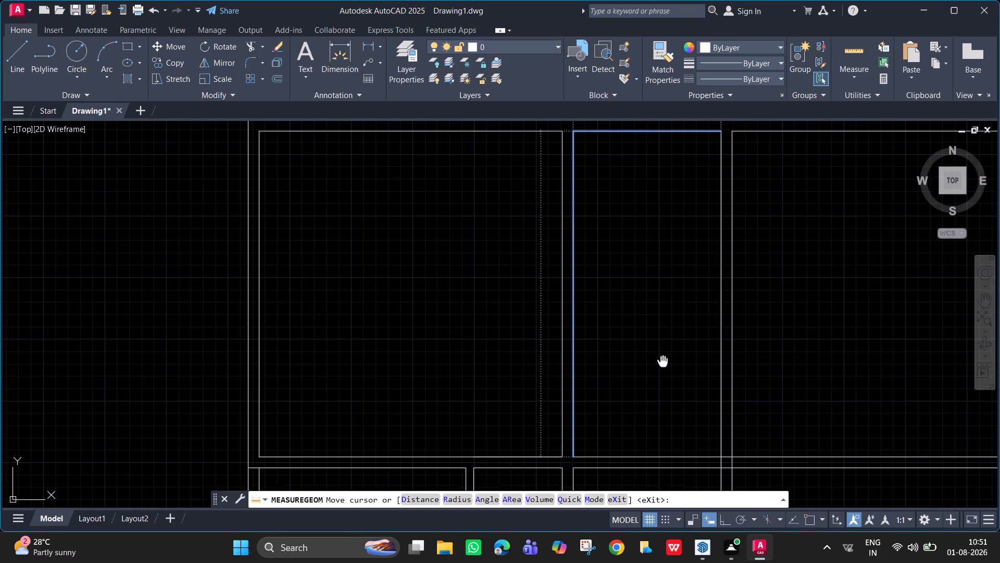
middle_click_drag(662, 364, 662, 376)
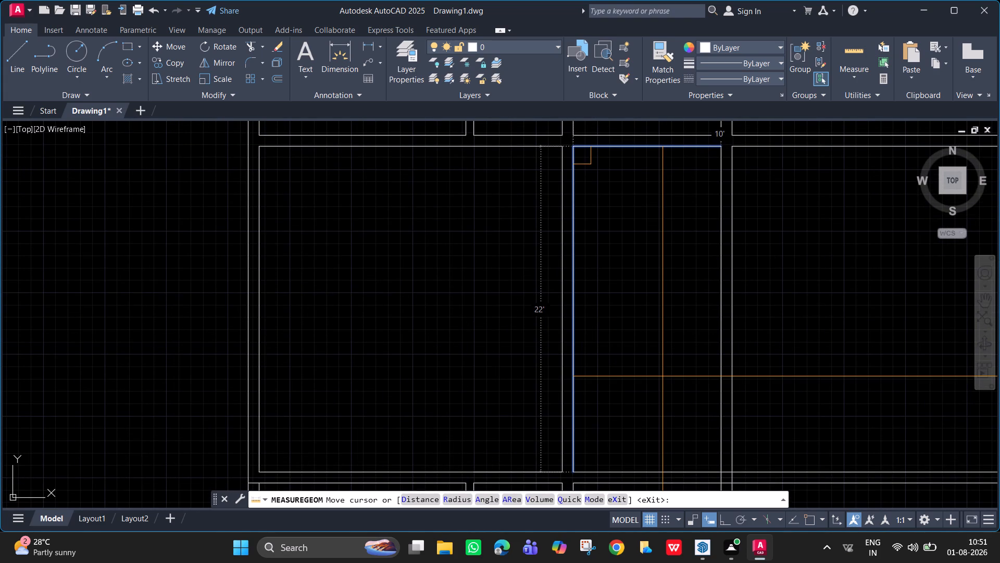
key("Escape")
Trim away all the vertical wall and partition lines below the lowest horizontal wall.
scroll(496, 297, "down", 2)
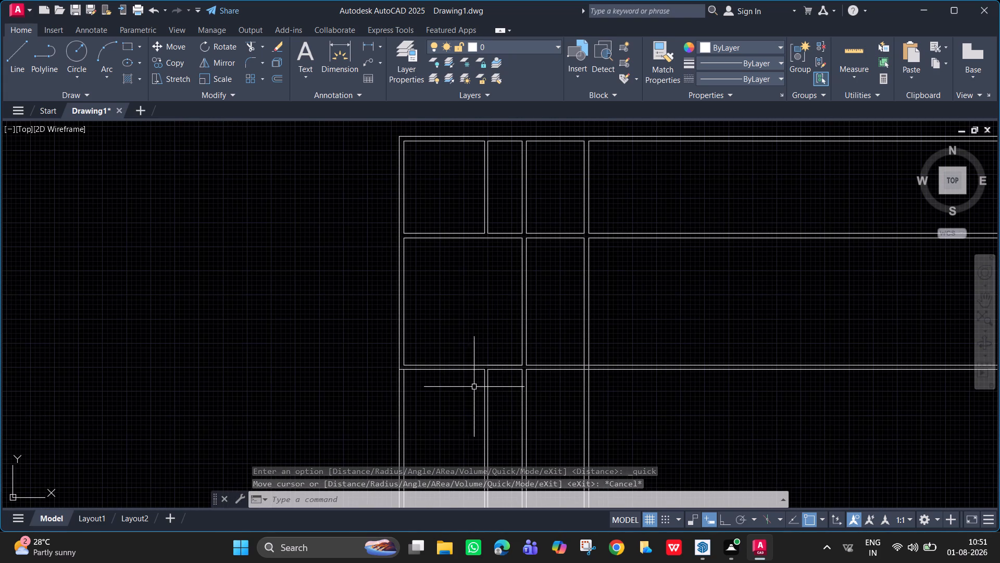
type("tr")
key("Return")
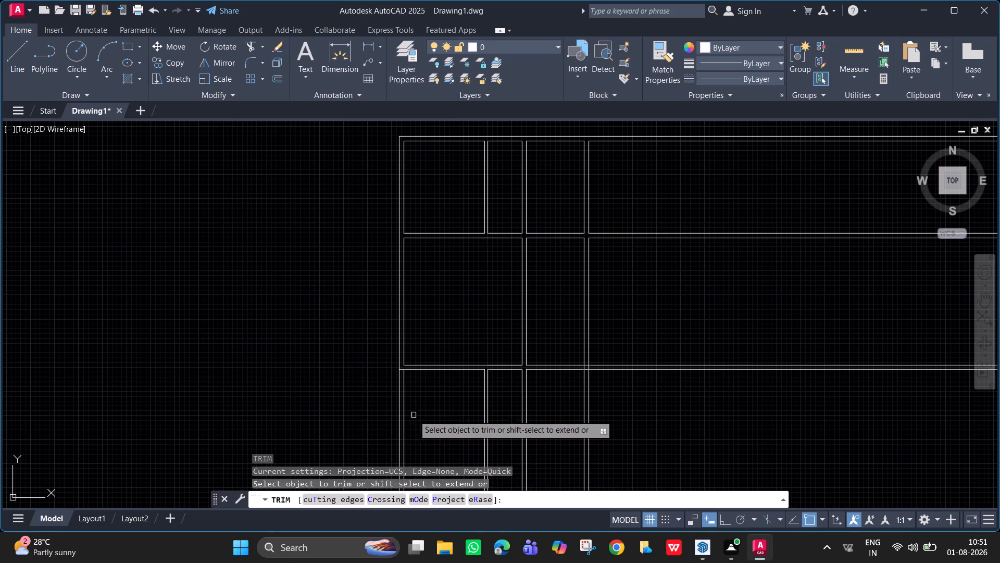
left_click_drag(370, 419, 658, 433)
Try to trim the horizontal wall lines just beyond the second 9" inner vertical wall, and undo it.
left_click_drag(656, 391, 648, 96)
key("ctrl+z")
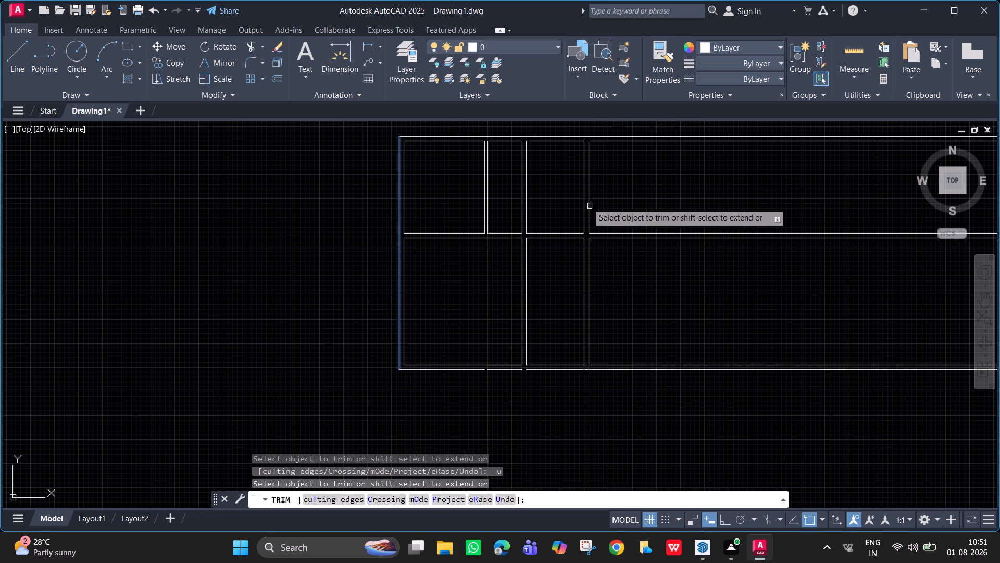
Draw a 9" vertical line across the top outer wall, continuing the right line of the second 9" inner vertical wall.
middle_click_drag(580, 182, 584, 318)
scroll(596, 268, "up", 1)
key("space")
type("l")
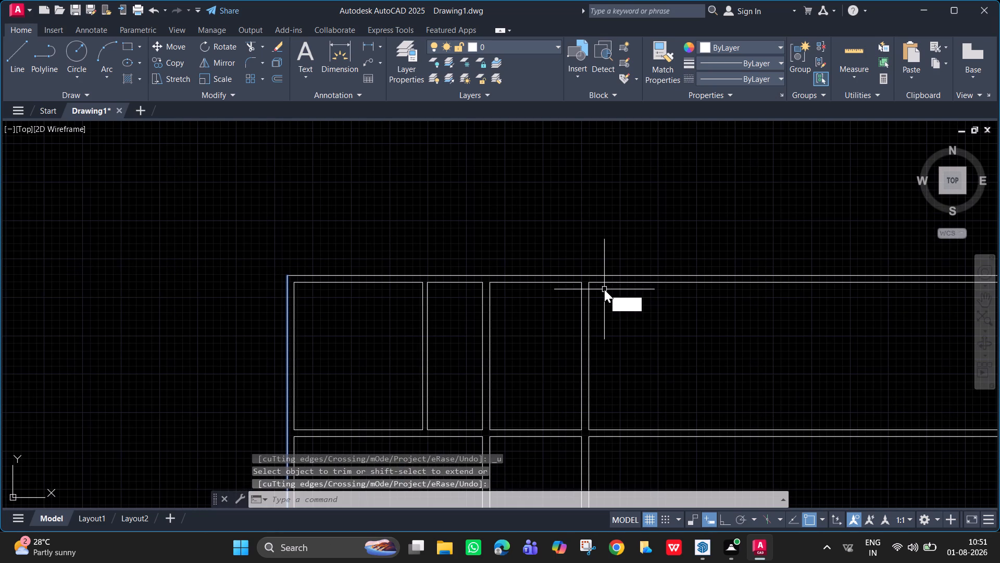
key("Return")
left_click(587, 283)
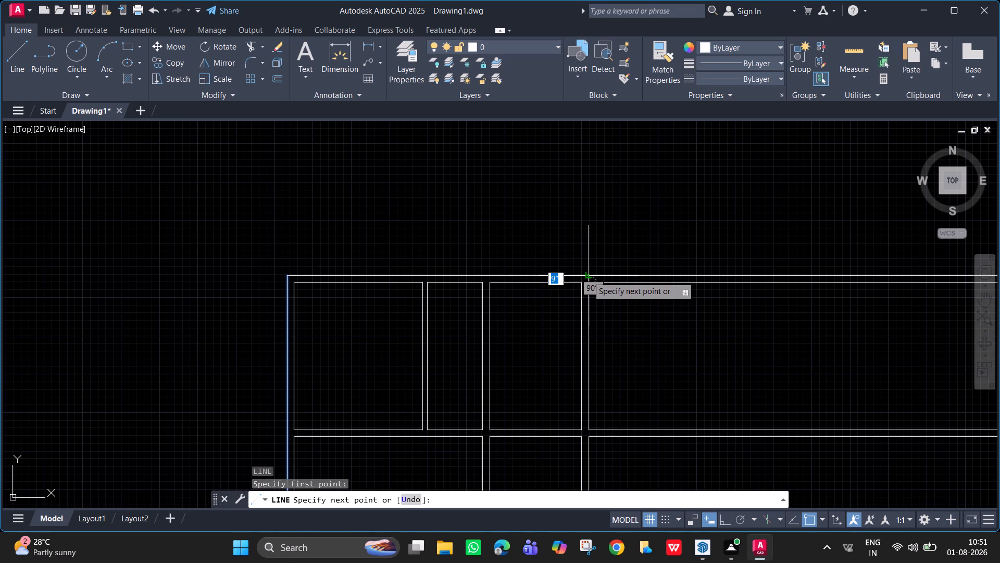
left_click(587, 276)
key("space")
Extend the lower line of the lowest horizontal wall across the gaps beneath the first 9" inner wall and the removed 6" partition.
scroll(604, 444, "down", 3)
middle_click_drag(589, 429, 550, 289)
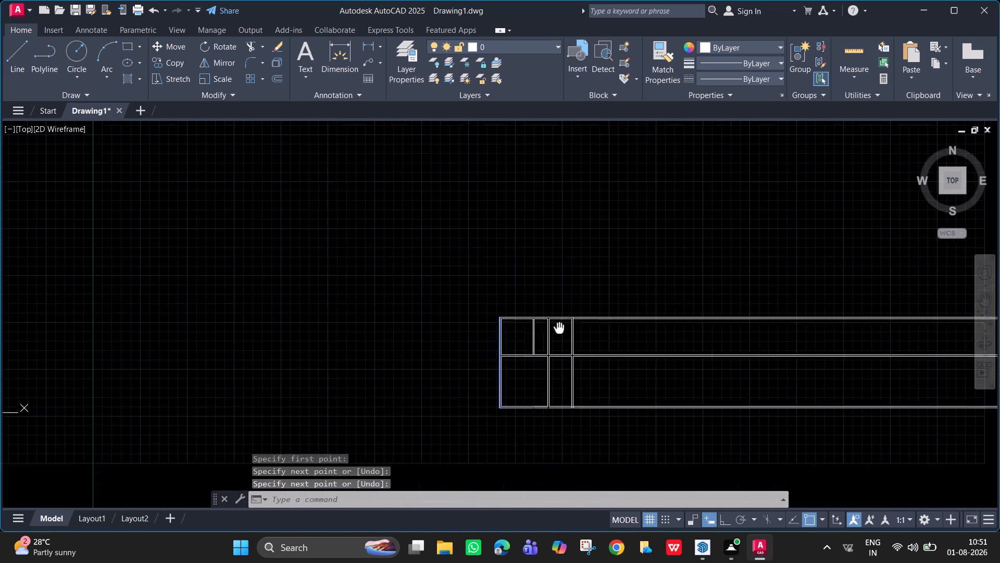
middle_click_drag(550, 289, 546, 261)
scroll(546, 261, "up", 4)
middle_click_drag(546, 261, 554, 261)
scroll(579, 337, "down", 2)
middle_click_drag(593, 385, 568, 264)
scroll(568, 264, "up", 2)
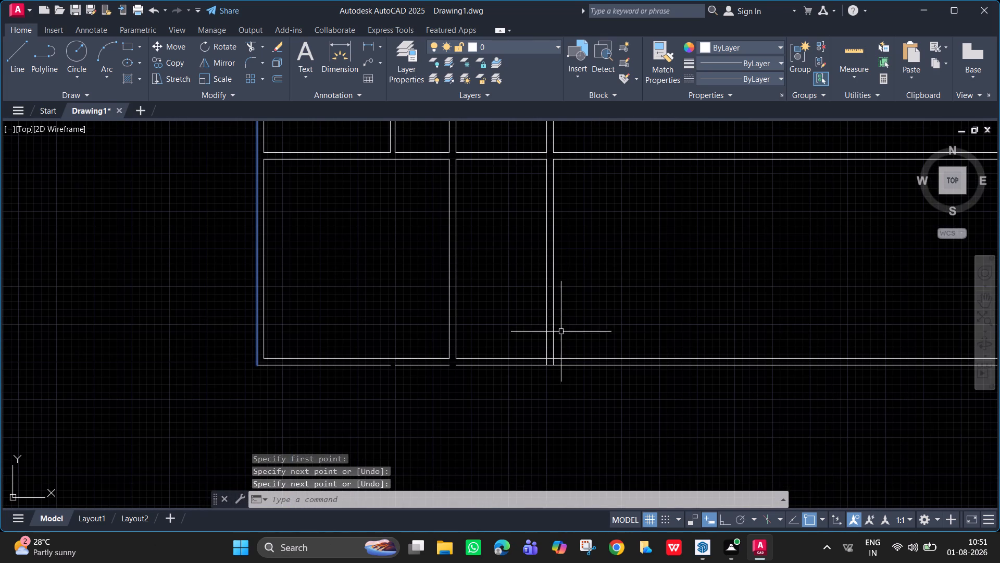
scroll(462, 375, "up", 3)
scroll(424, 355, "down", 1)
middle_click_drag(425, 358, 455, 381)
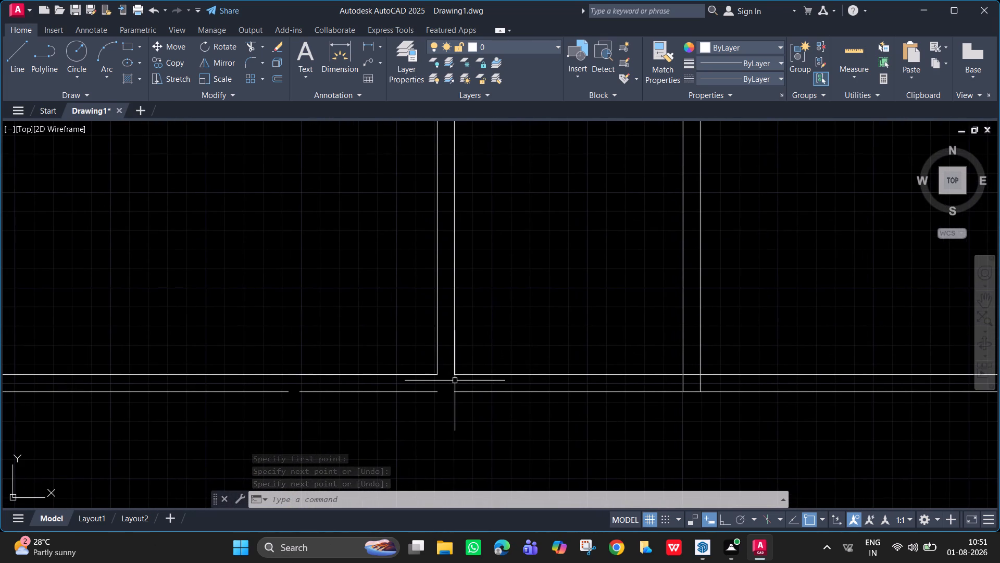
type("ex")
key("Return")
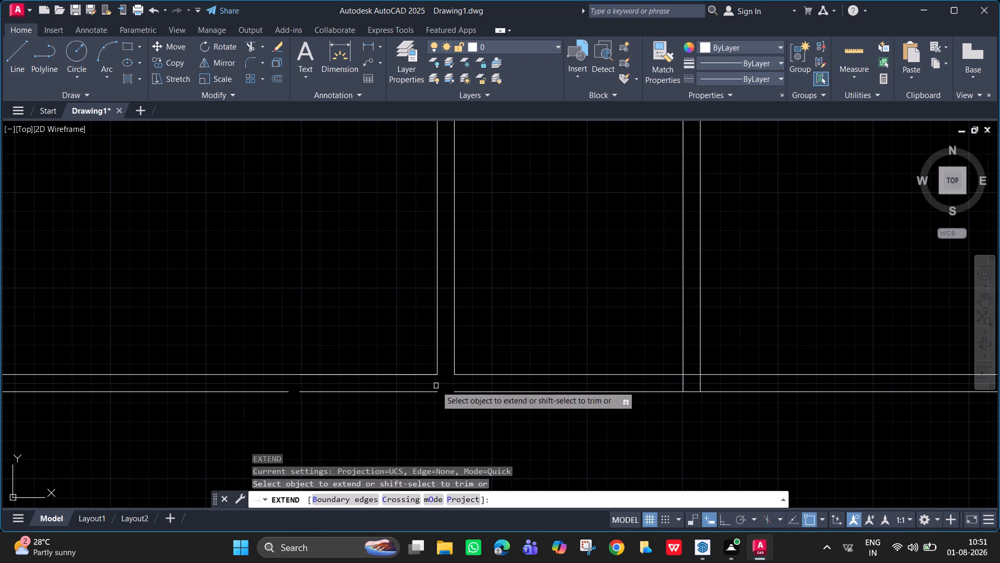
left_click(434, 392)
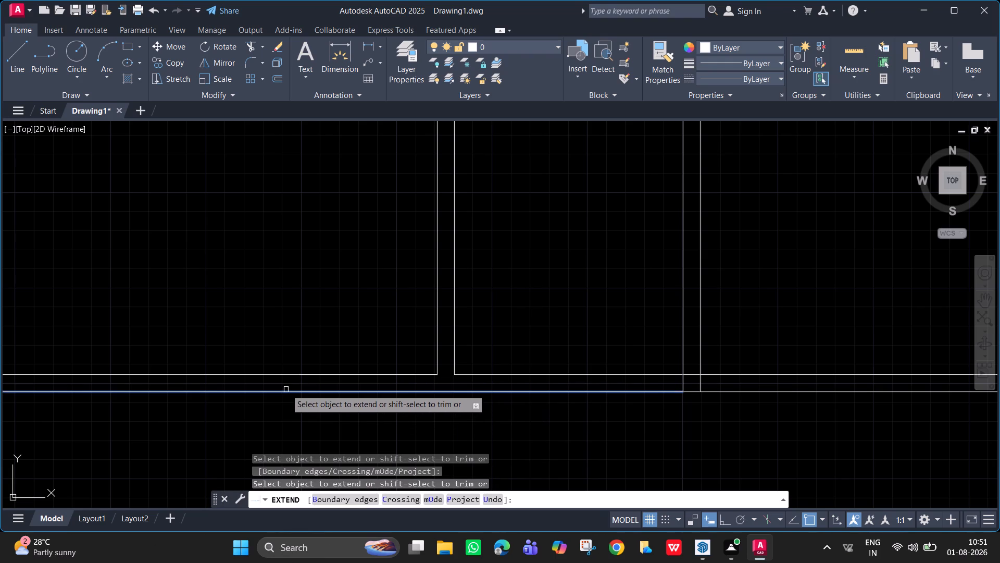
left_click(286, 390)
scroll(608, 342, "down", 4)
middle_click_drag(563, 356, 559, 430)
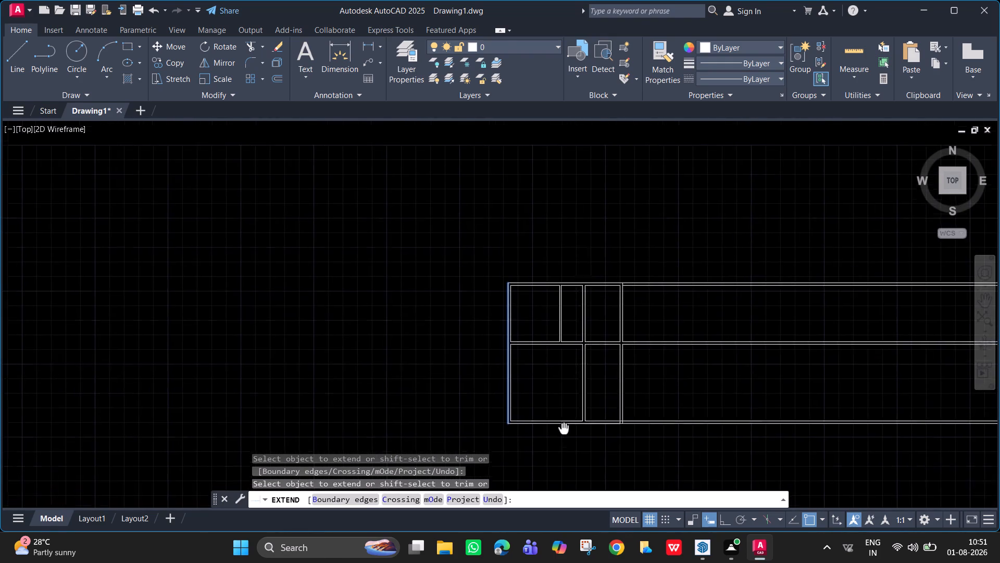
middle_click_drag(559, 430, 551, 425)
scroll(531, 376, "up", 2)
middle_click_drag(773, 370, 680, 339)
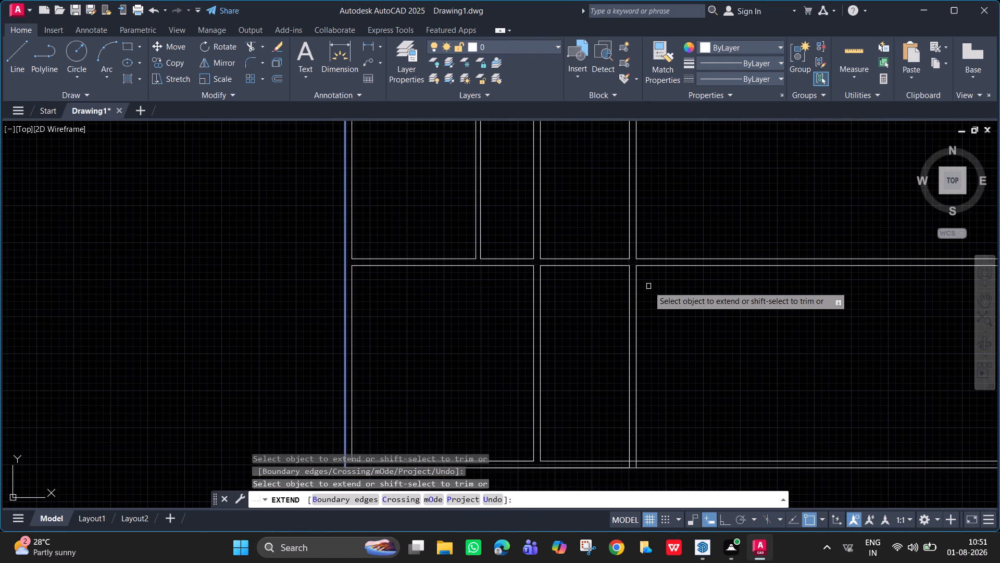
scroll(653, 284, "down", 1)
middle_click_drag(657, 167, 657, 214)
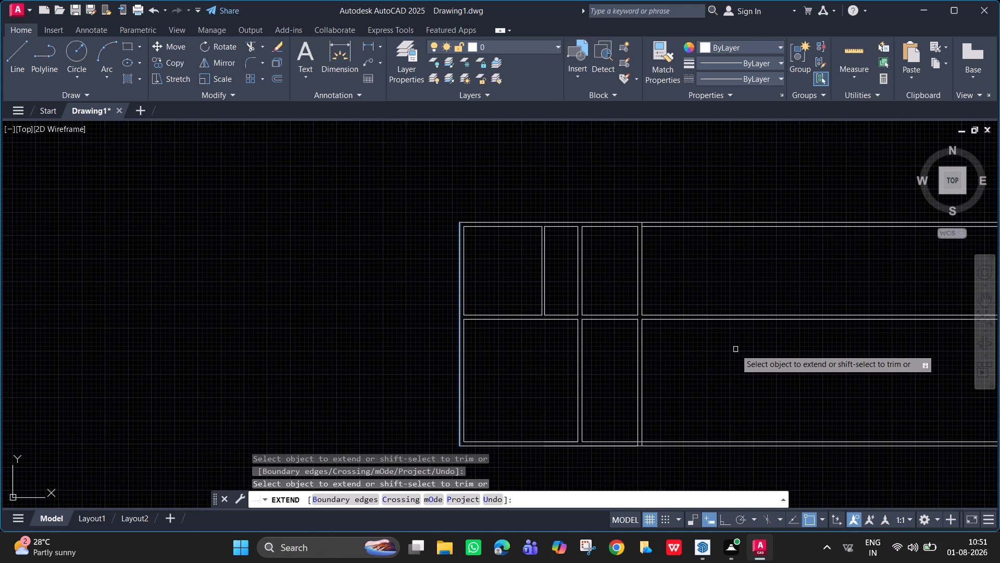
Trim away all the horizontal wall lines extending to the right beyond the second 9" inner vertical wall.
type("tr")
key("Return")
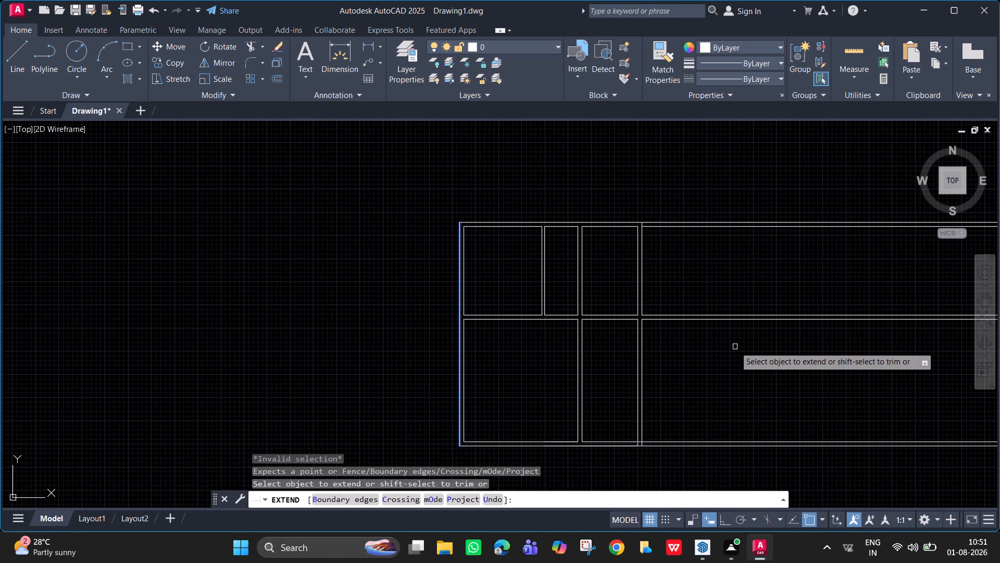
key("Escape")
type("tr")
key("Return")
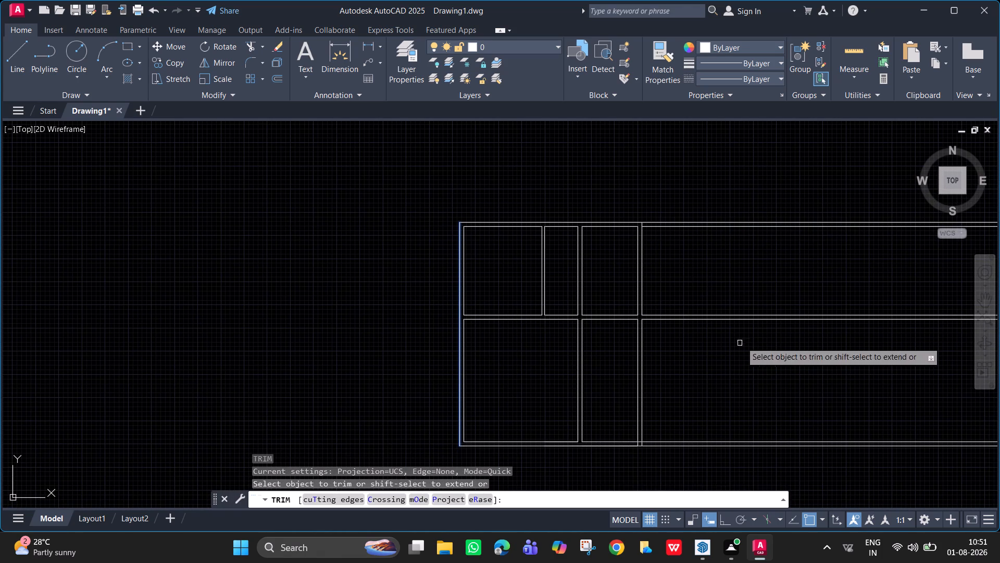
left_click_drag(704, 183, 777, 455)
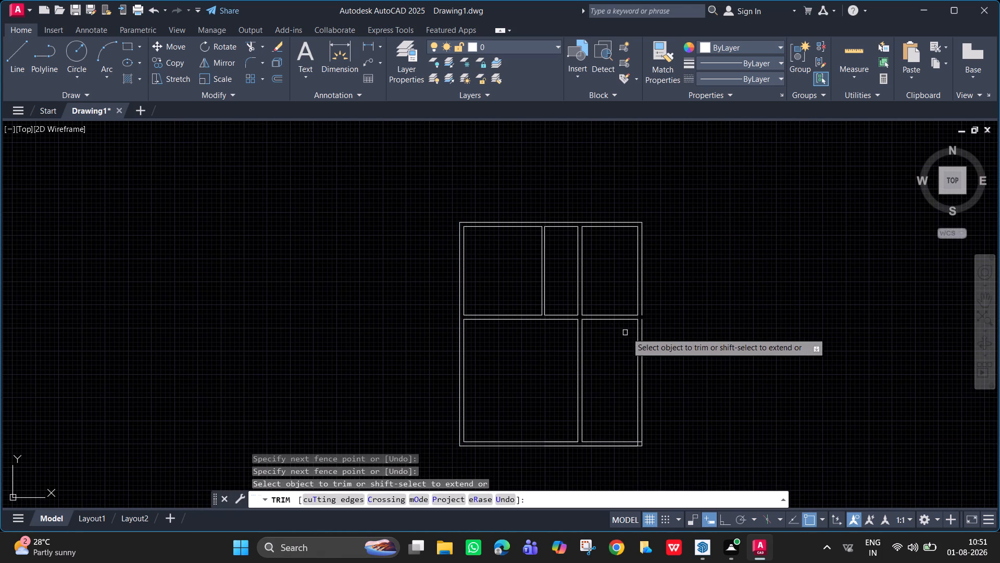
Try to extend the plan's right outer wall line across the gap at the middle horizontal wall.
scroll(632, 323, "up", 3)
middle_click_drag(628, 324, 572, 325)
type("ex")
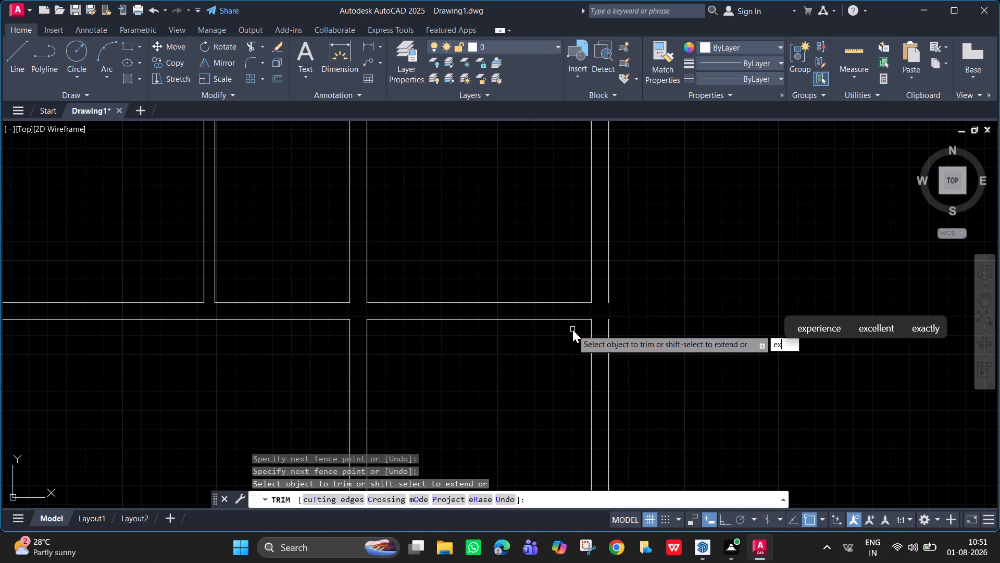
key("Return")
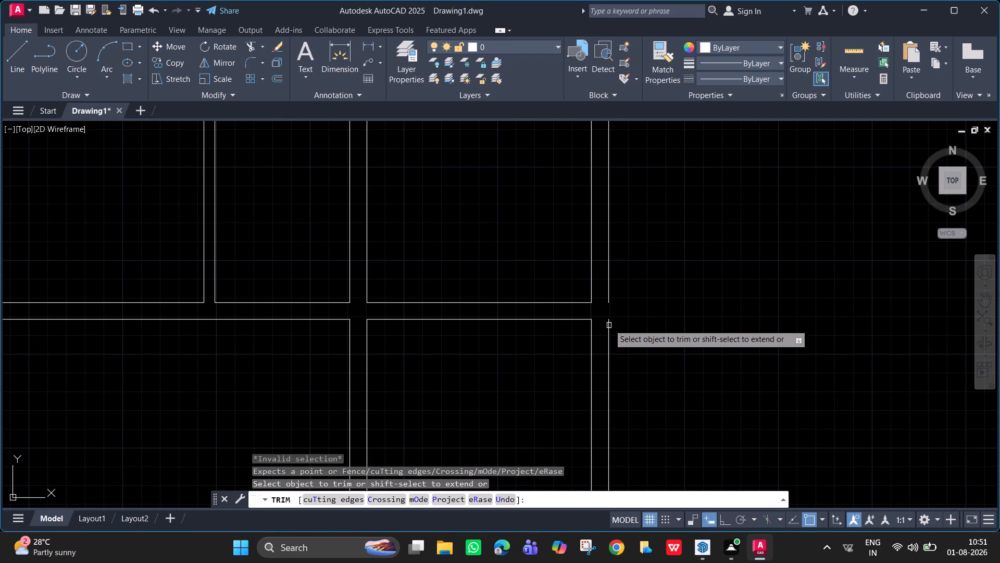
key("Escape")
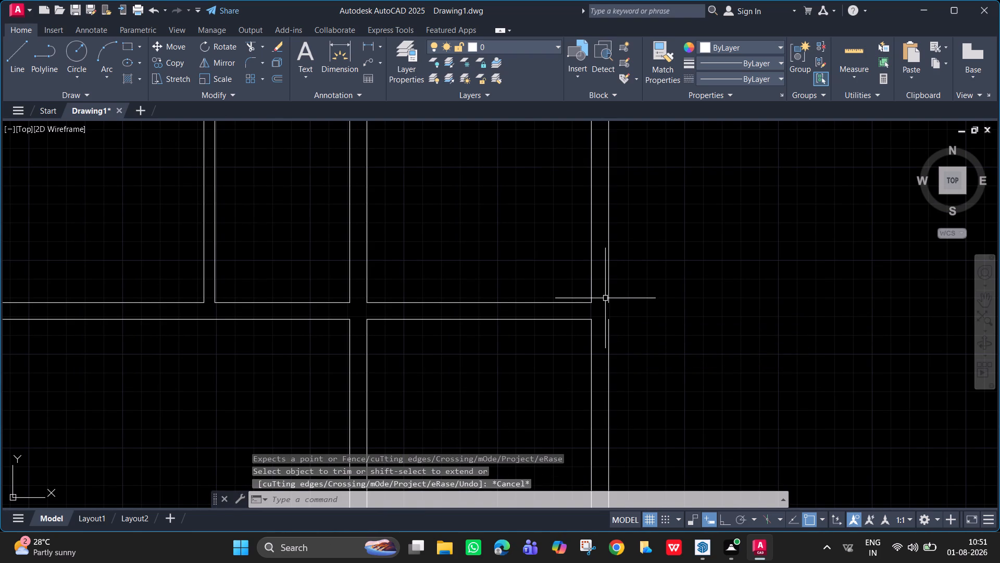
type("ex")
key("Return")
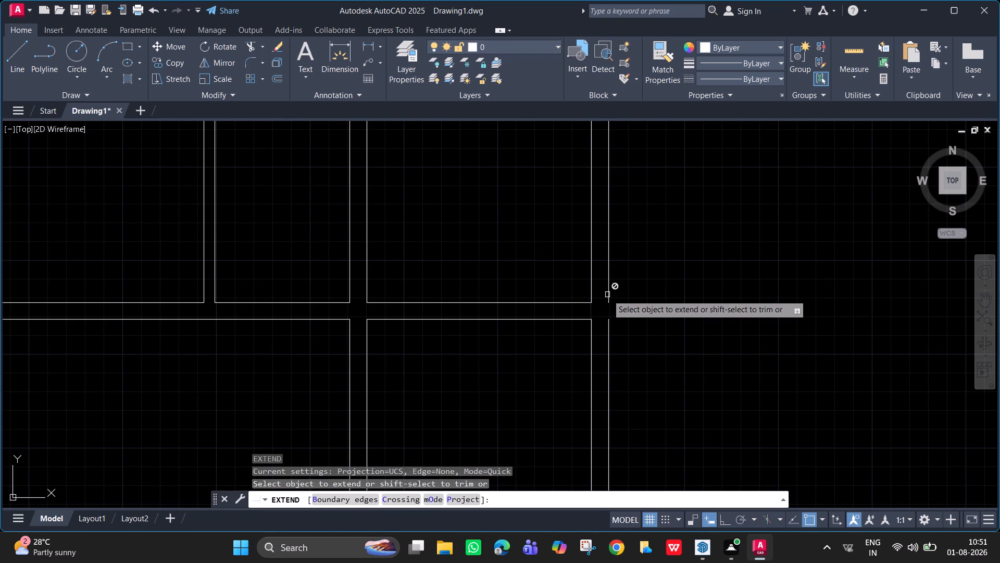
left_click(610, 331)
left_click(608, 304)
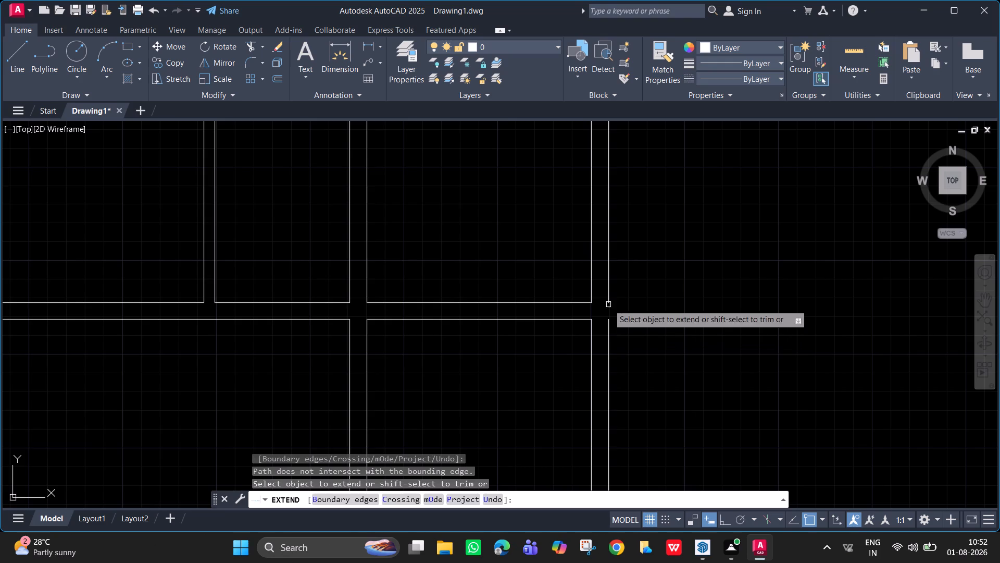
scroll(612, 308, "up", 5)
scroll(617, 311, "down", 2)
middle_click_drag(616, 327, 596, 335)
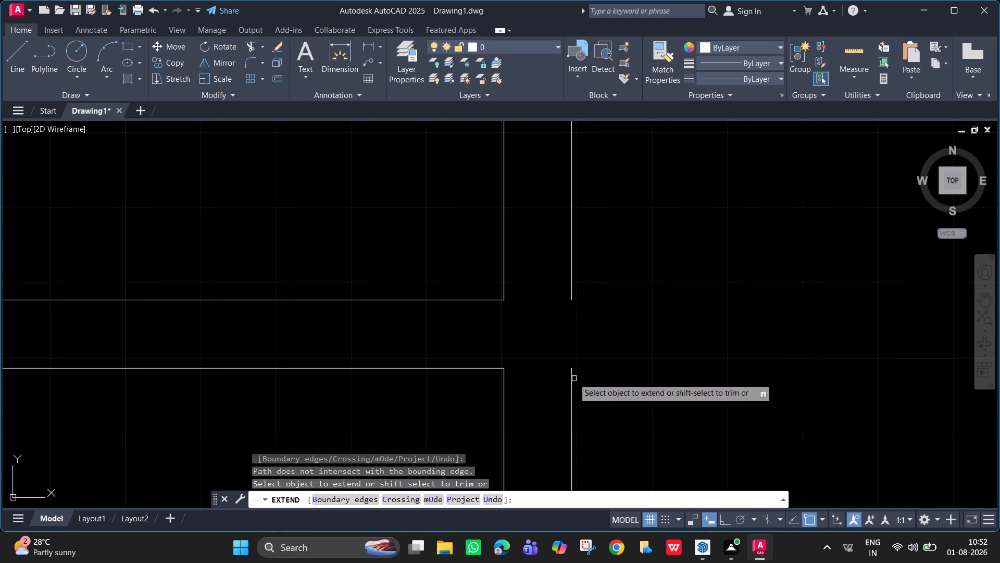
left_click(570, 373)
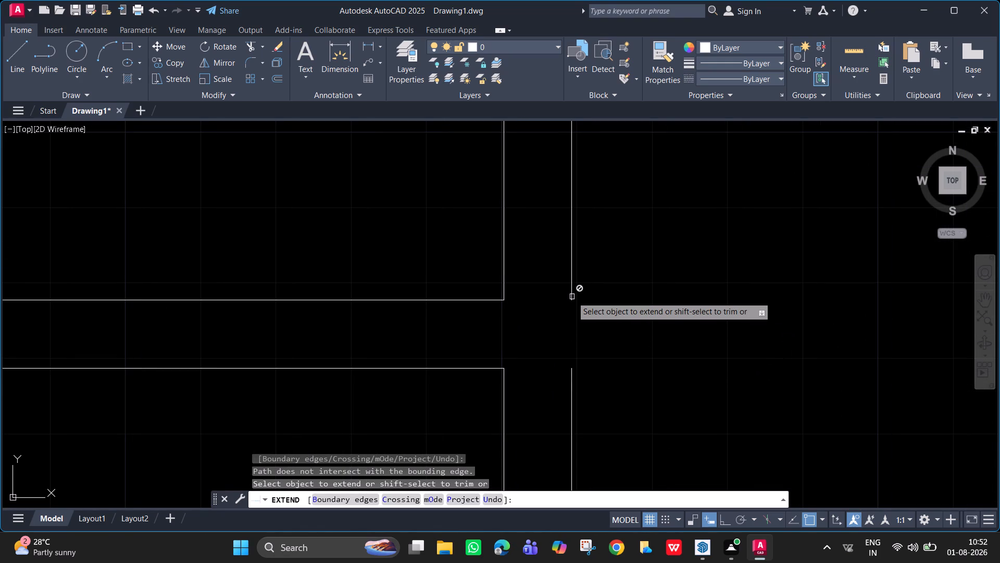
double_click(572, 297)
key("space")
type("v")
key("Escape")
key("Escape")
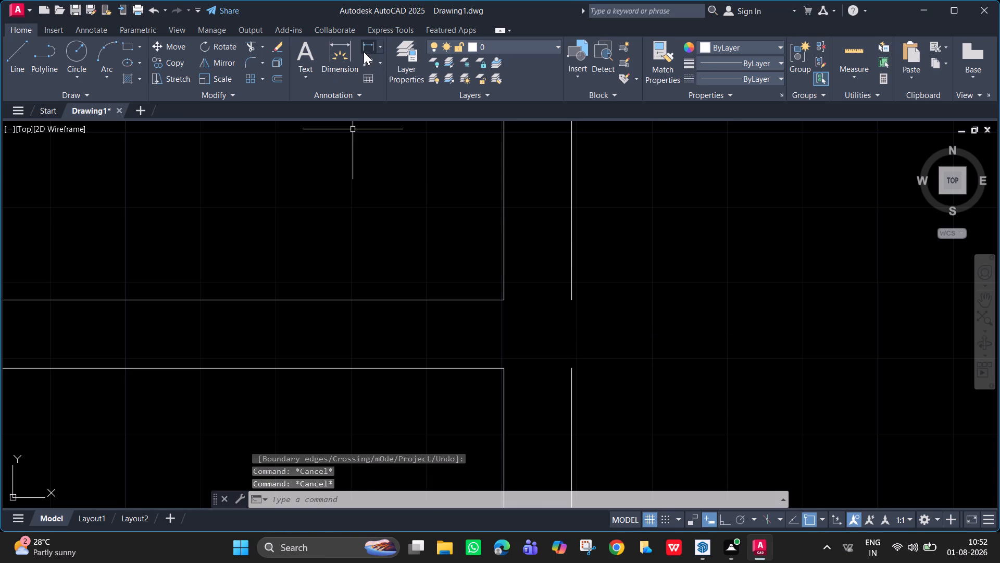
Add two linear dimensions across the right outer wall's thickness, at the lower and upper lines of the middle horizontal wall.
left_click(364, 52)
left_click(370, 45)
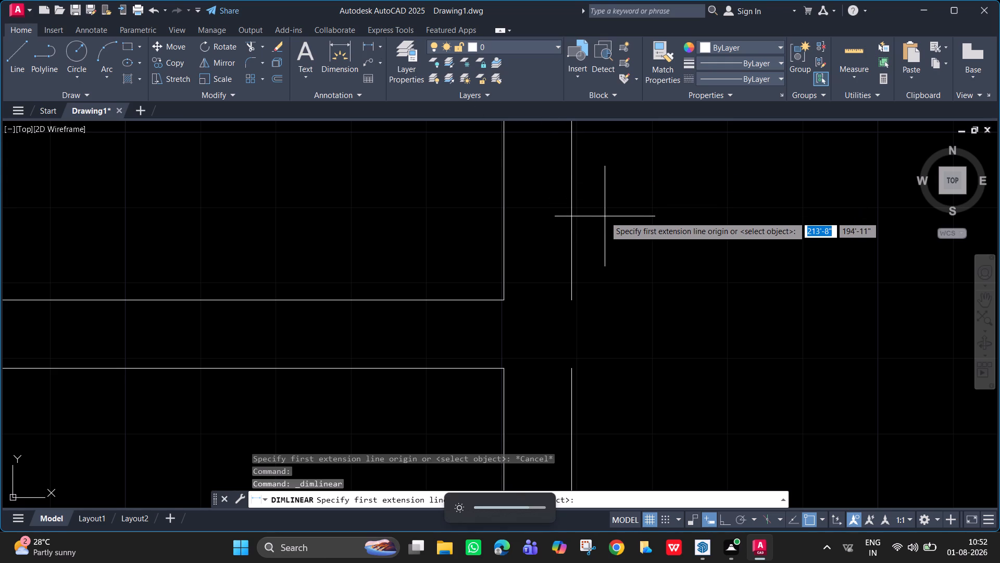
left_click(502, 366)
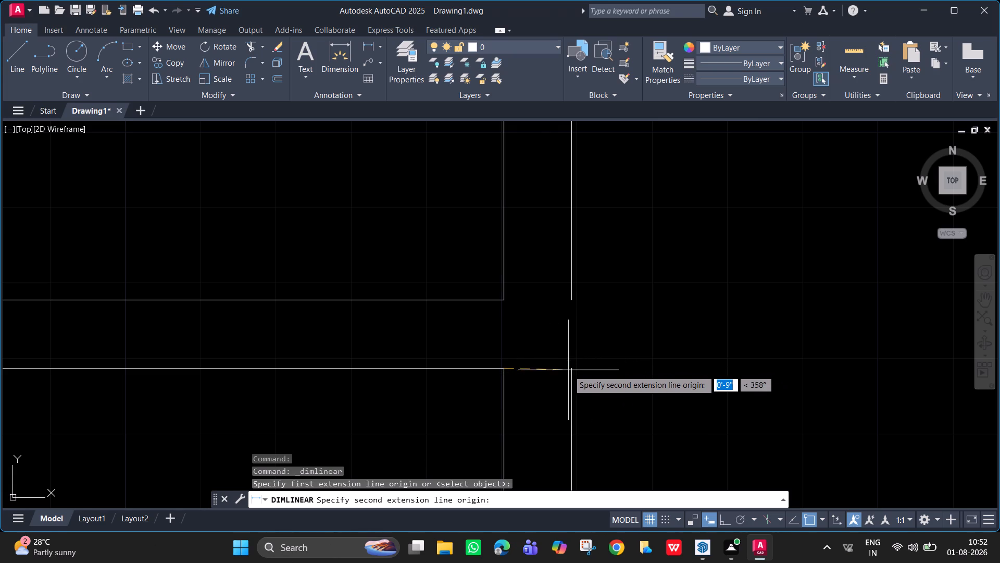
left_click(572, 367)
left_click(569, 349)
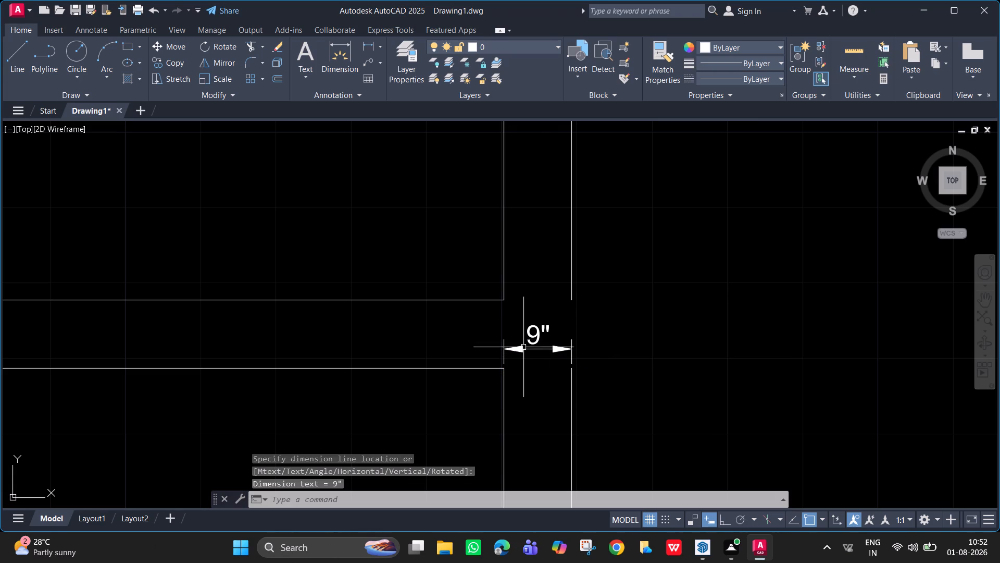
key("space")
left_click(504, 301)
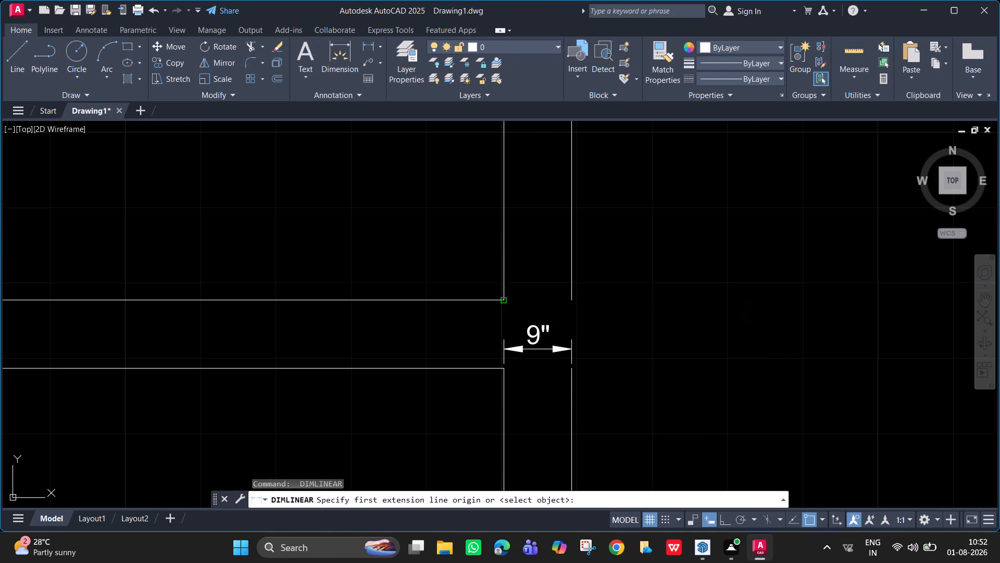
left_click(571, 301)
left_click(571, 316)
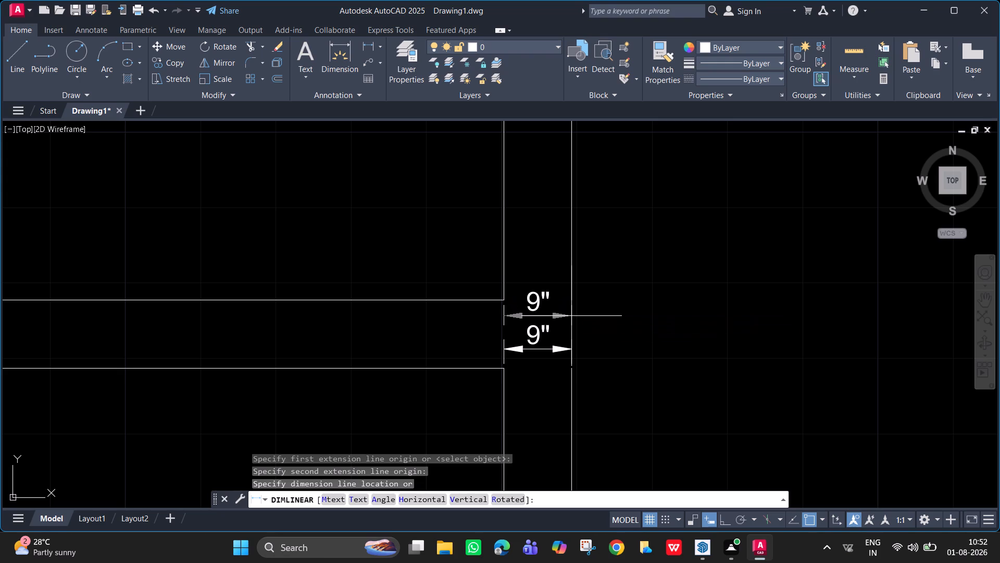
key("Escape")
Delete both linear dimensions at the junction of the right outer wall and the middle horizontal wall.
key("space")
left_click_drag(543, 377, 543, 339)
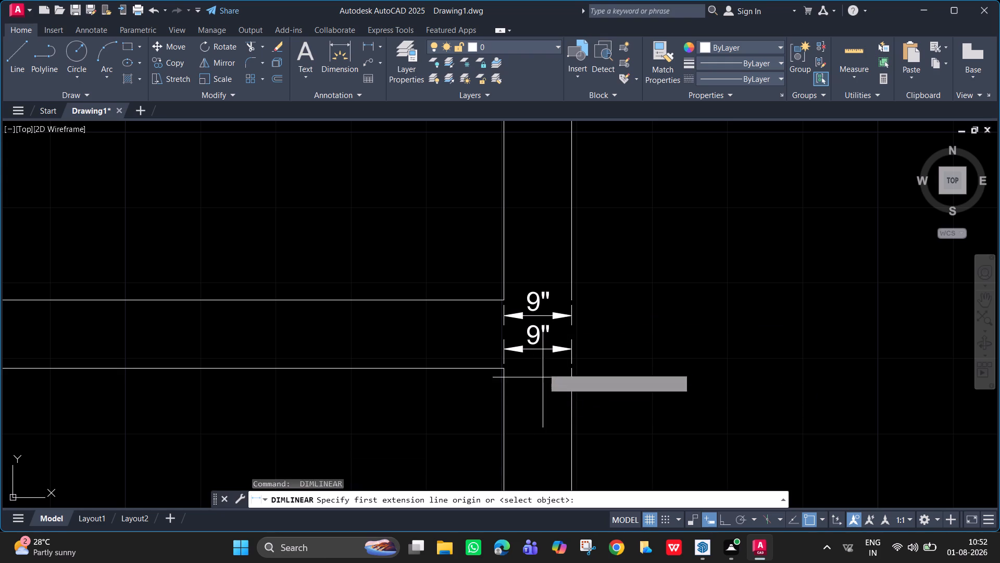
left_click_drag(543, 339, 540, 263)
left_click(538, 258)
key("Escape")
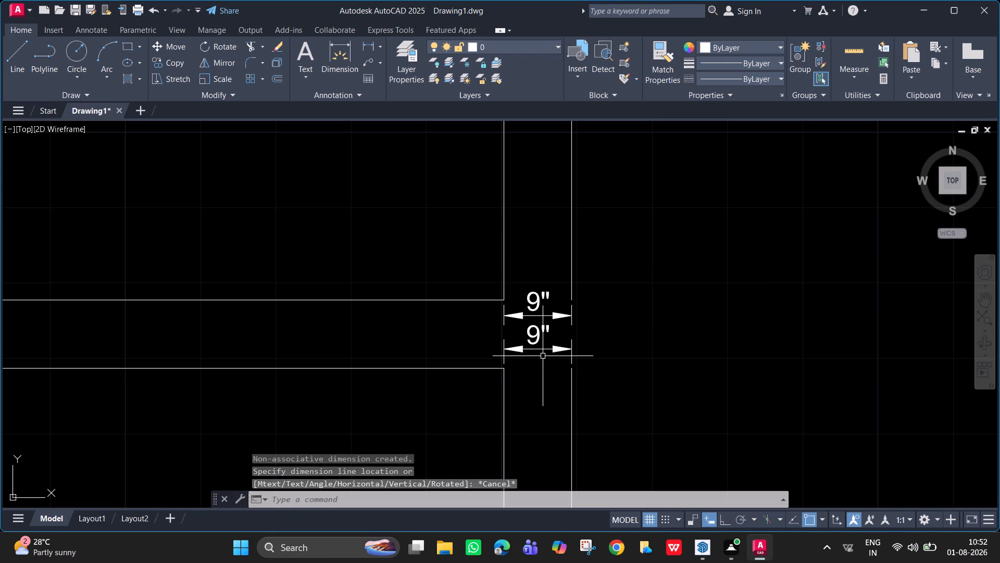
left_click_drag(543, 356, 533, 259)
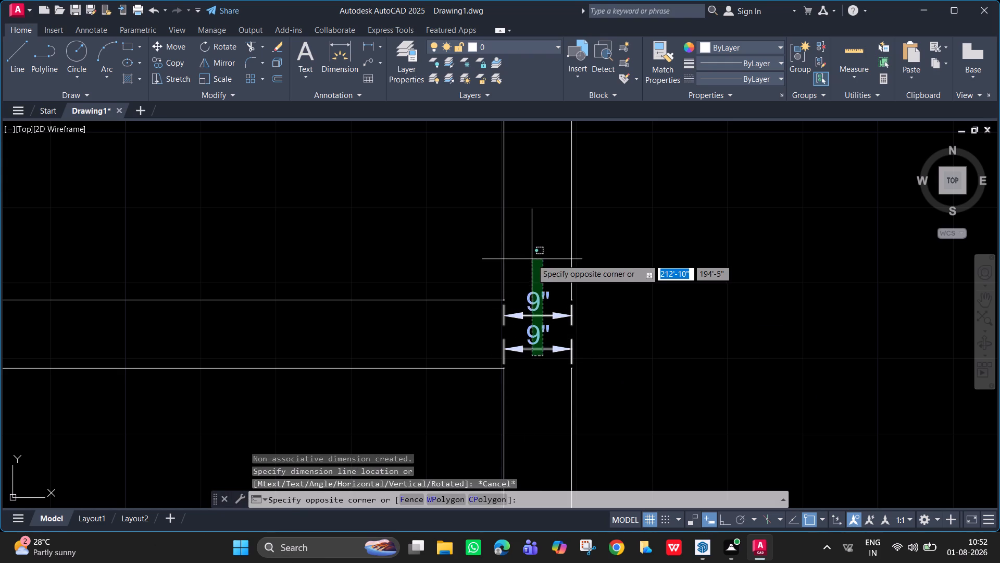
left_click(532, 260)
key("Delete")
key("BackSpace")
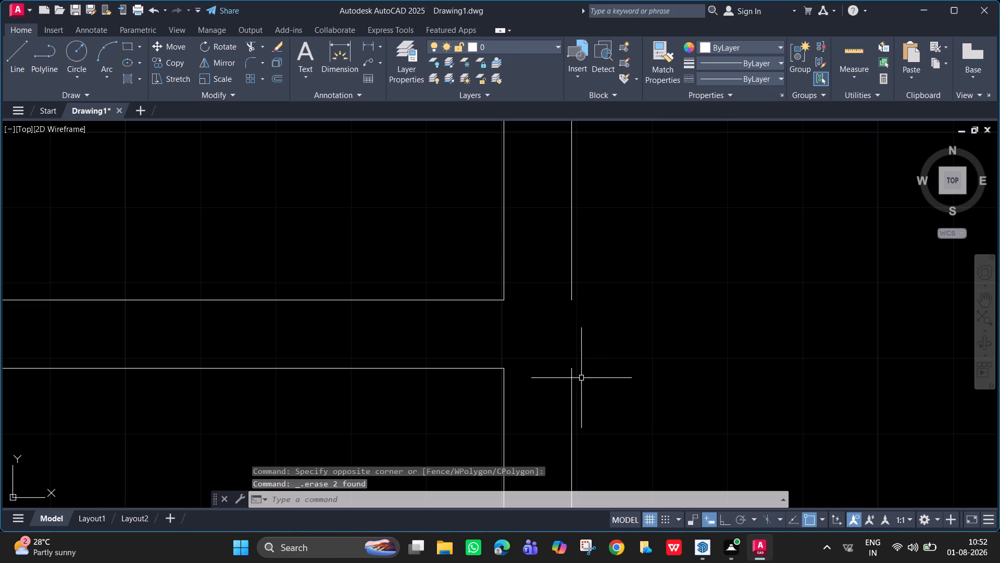
Delete the right outer wall's outer line segment beside the upper right room.
scroll(557, 380, "down", 4)
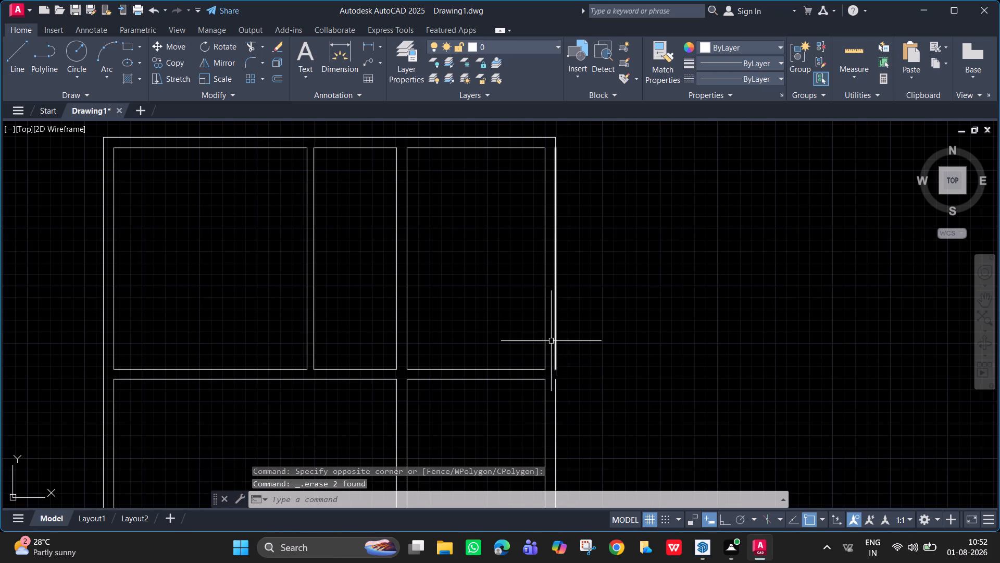
left_click(554, 335)
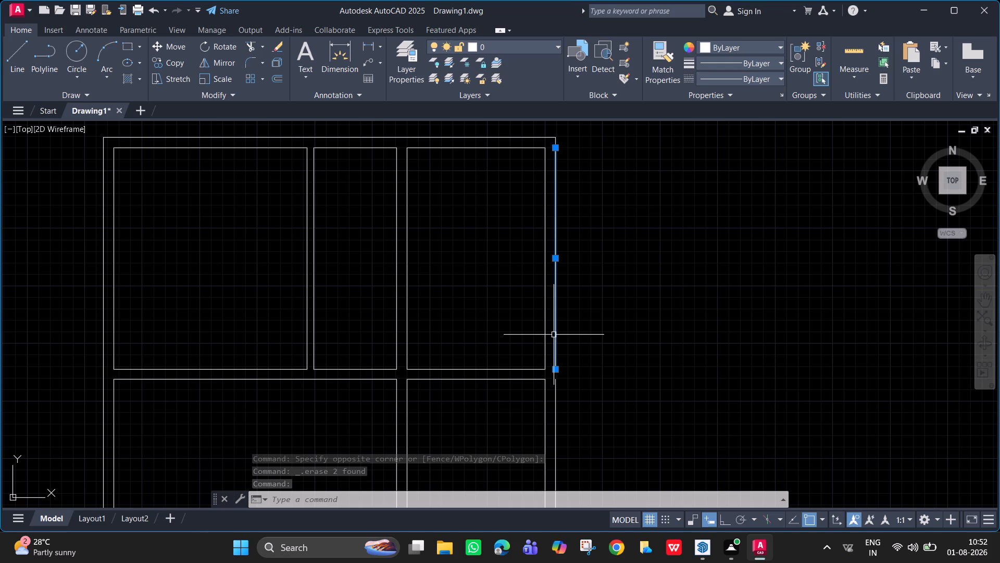
key("Delete")
Extend the lower segment of the right outer wall's outer line up to the top wall.
type("ex]\\")
key("Return")
key("Escape")
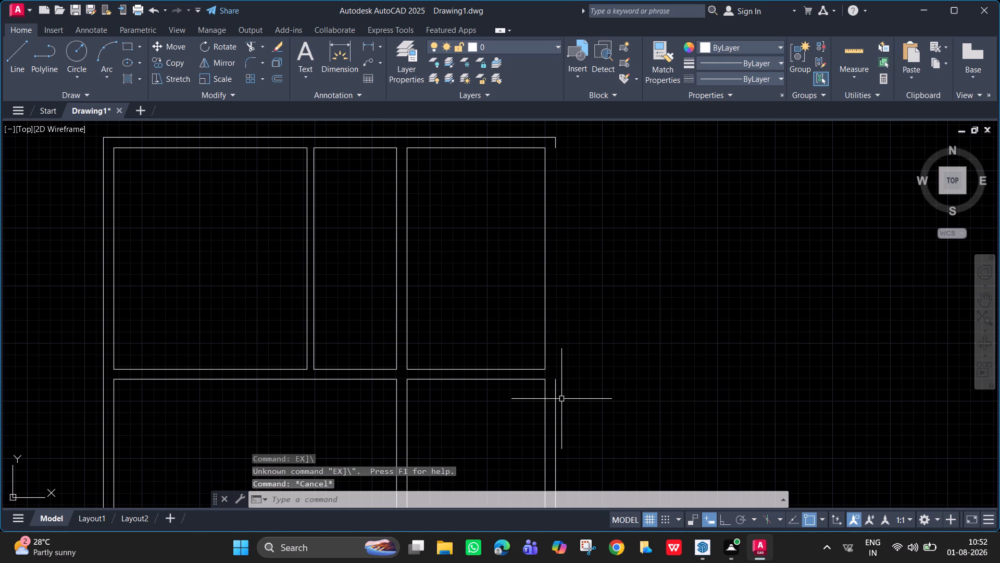
type("ex")
key("Return")
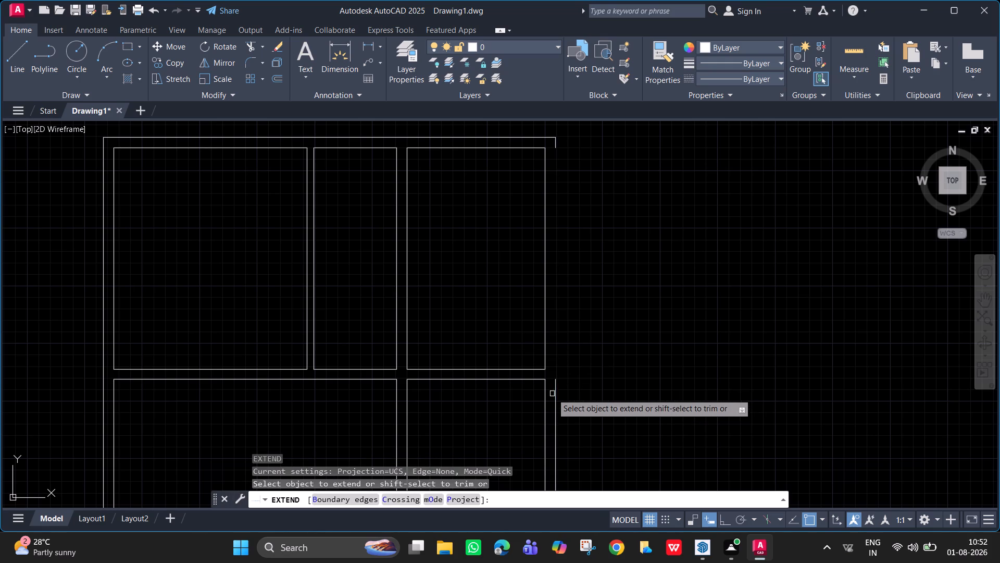
left_click(555, 394)
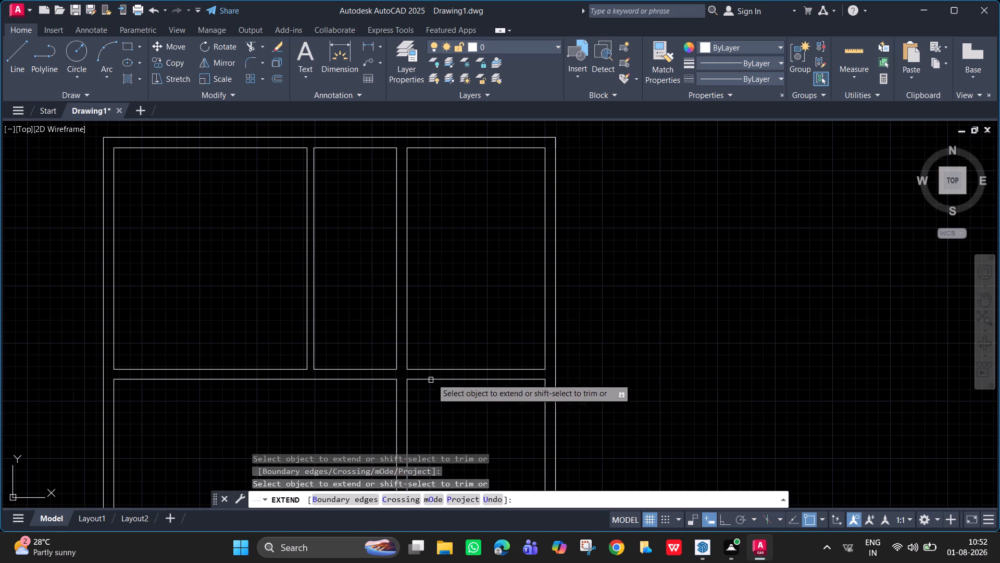
Measure the upper right room's width and length with Quick measure.
left_click(849, 59)
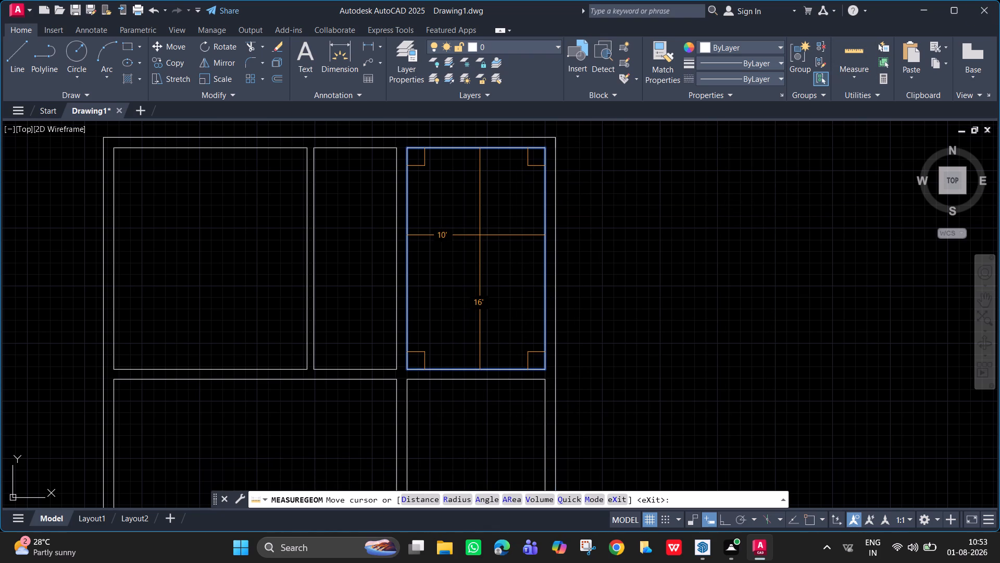
key("Escape")
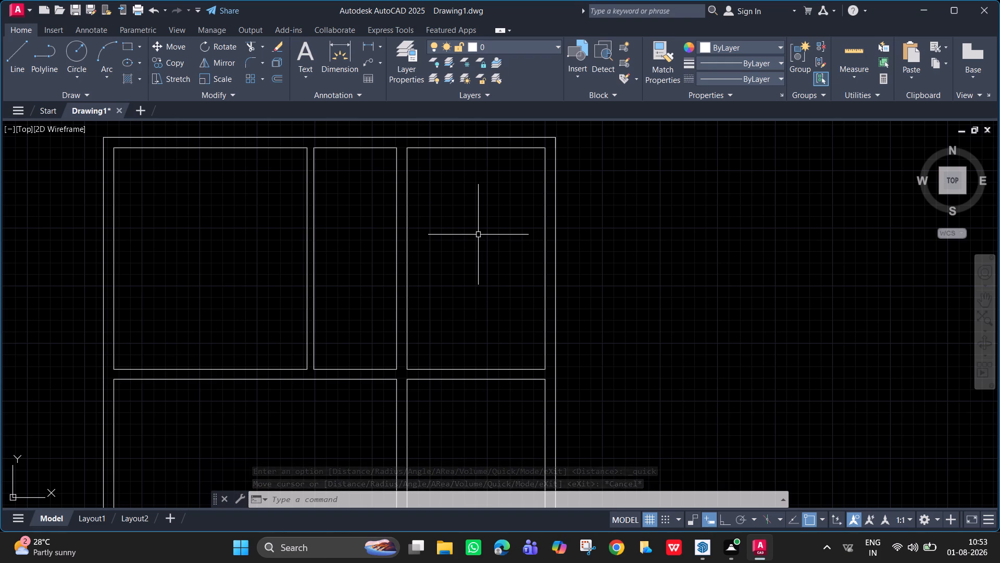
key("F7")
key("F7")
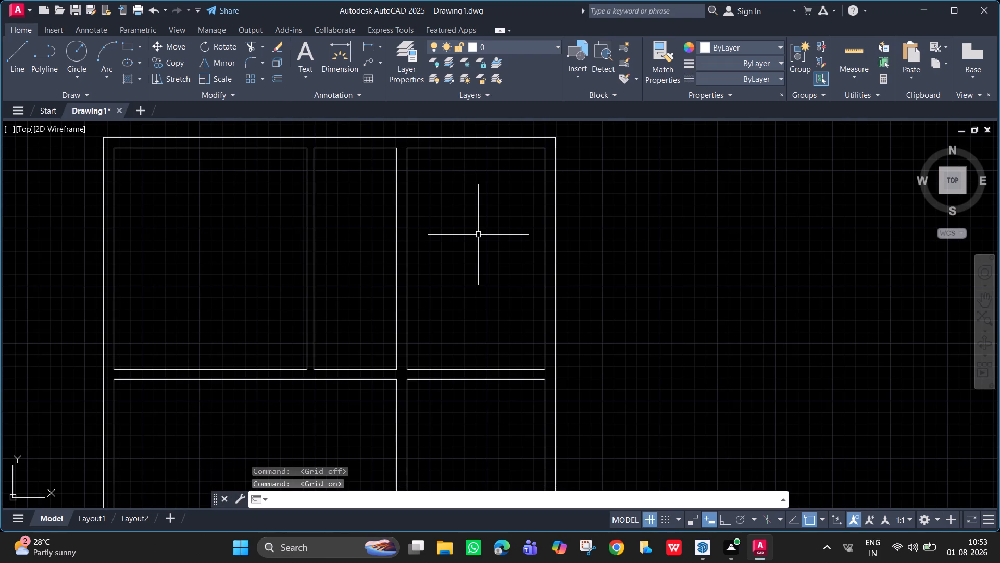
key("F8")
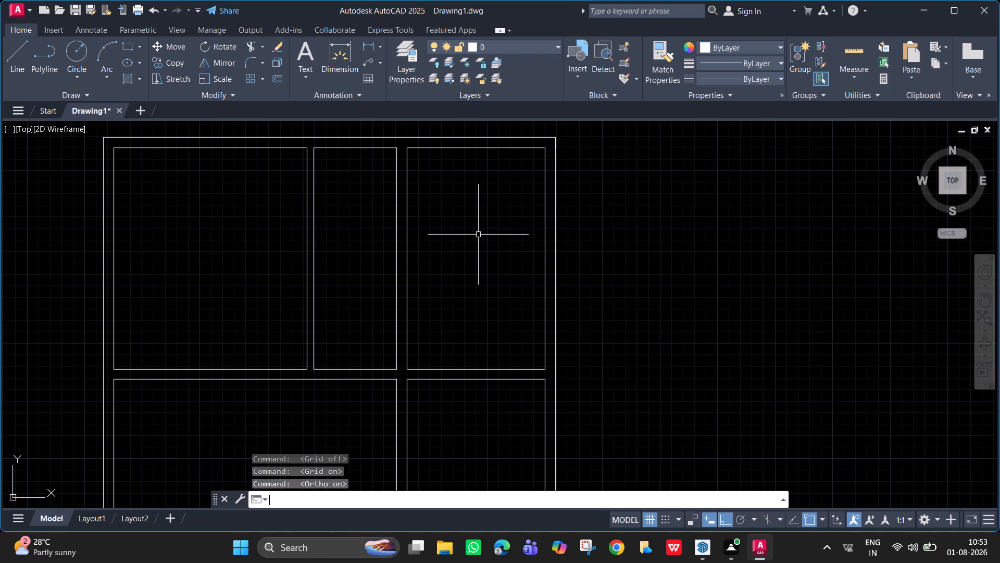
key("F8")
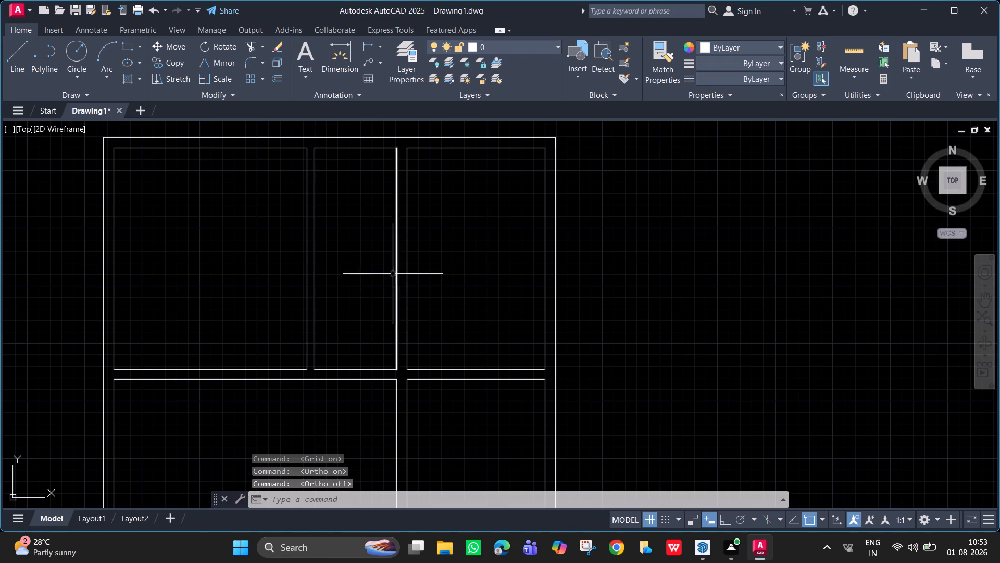
Offset the inner top wall line of the narrow upper middle room 5' downward into the room.
scroll(396, 277, "down", 1)
middle_click_drag(396, 280, 495, 259)
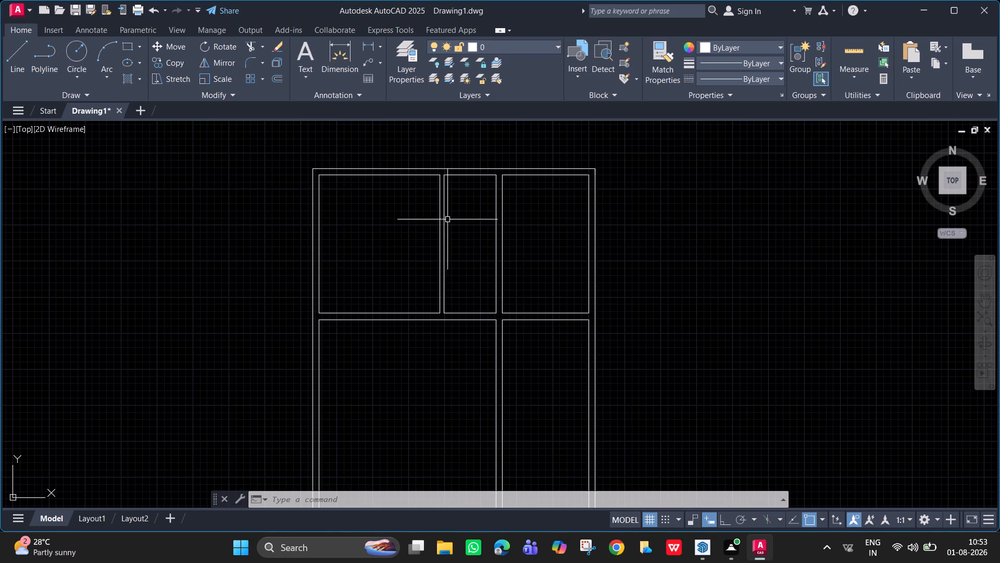
key("o")
key("Return")
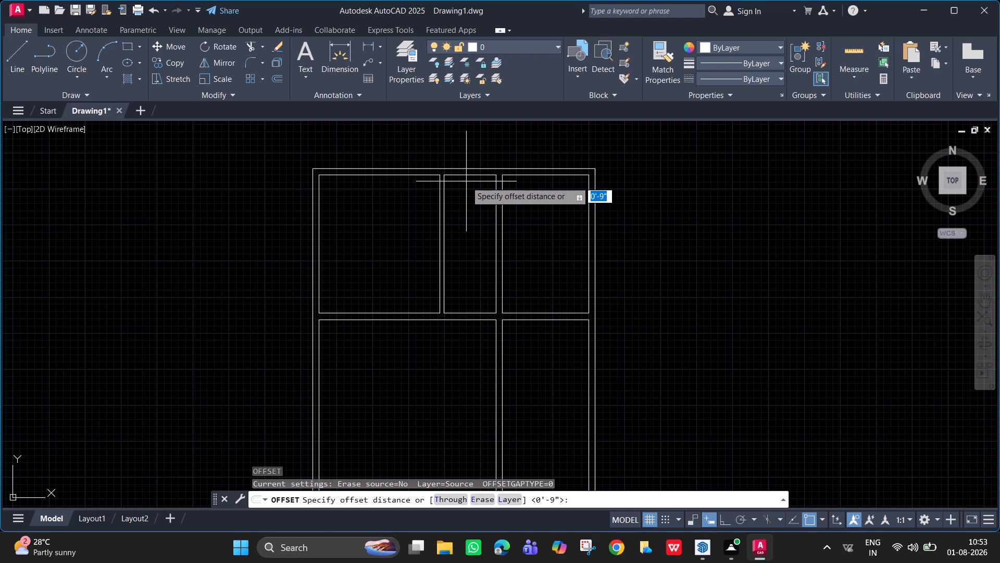
type("5'")
key("Return")
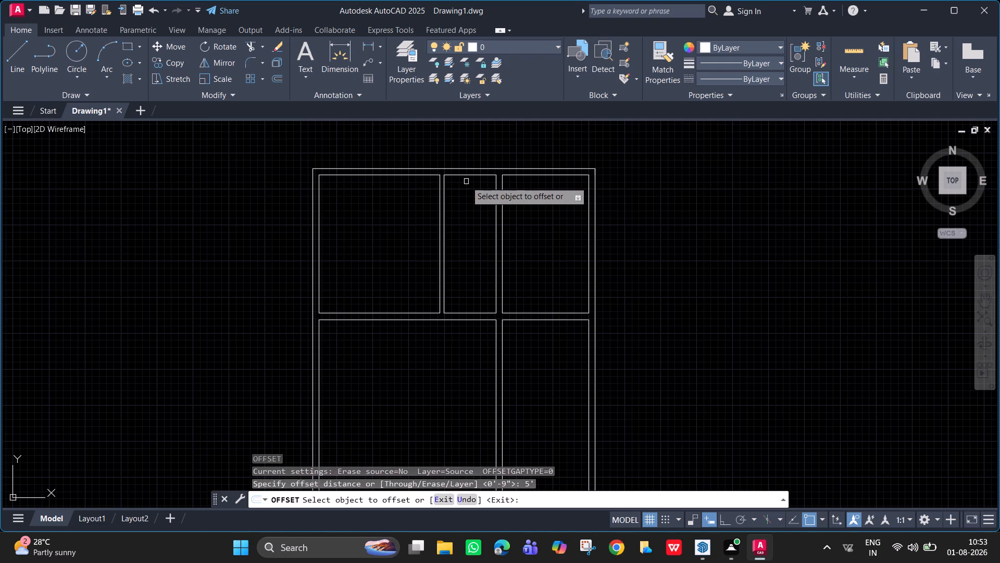
left_click(469, 177)
left_click(476, 237)
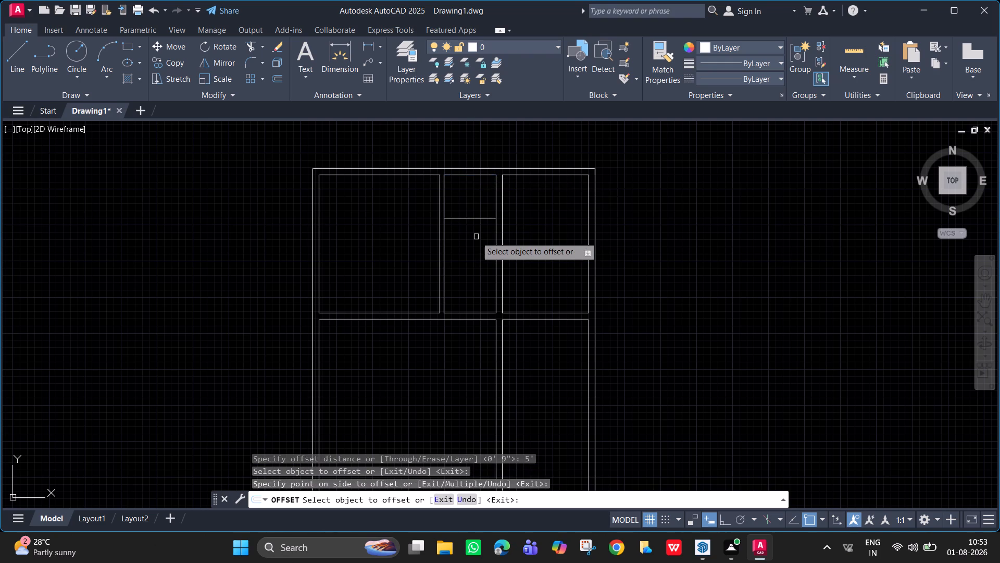
Offset the cross line in the narrow upper middle room 6" downward to form a partition.
key("space")
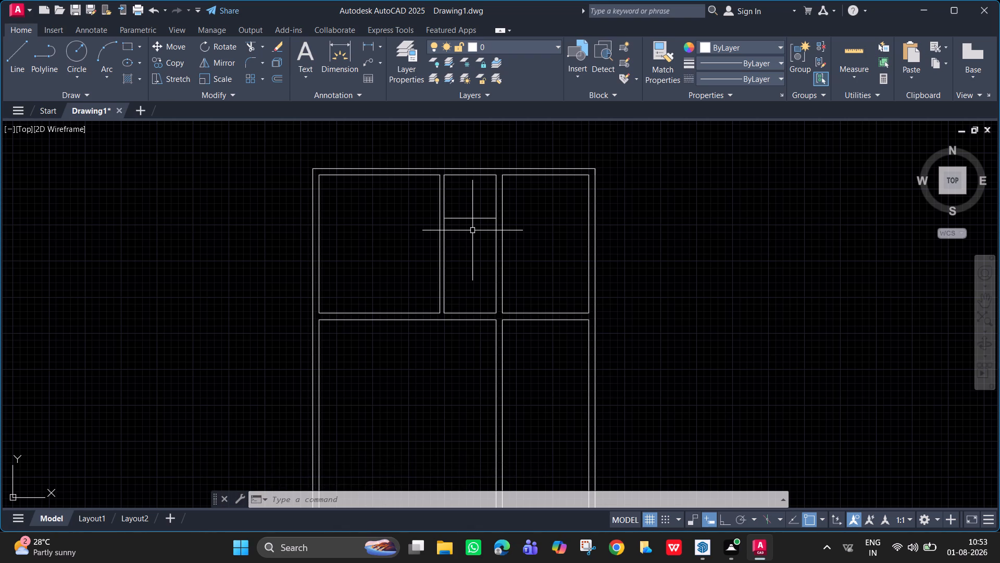
key("6")
key("Return")
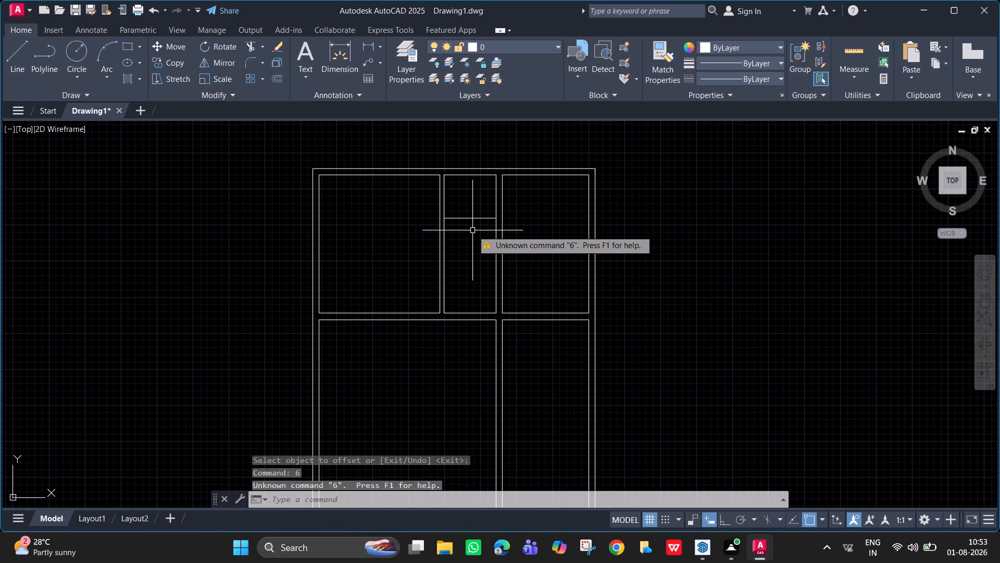
key("Escape")
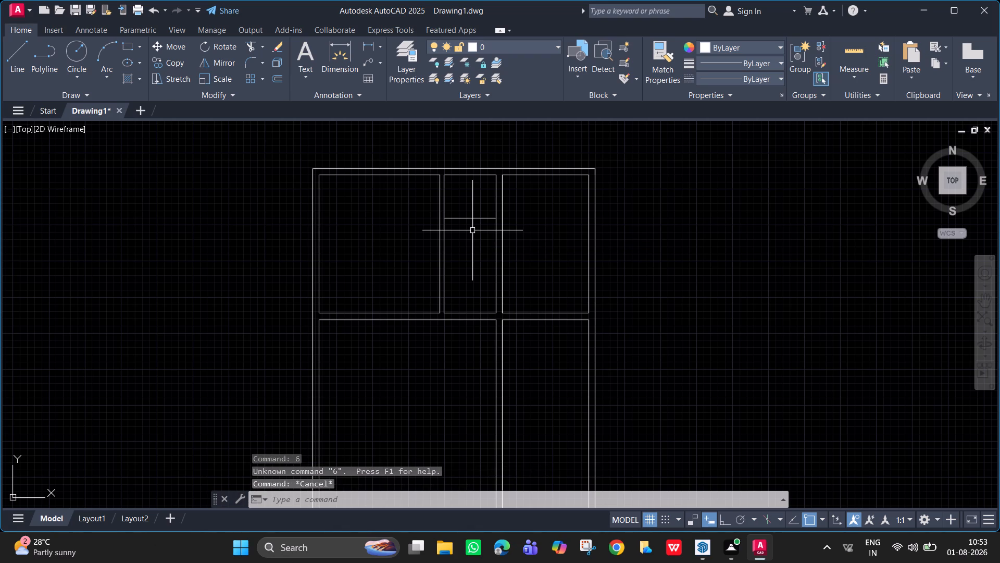
key("space")
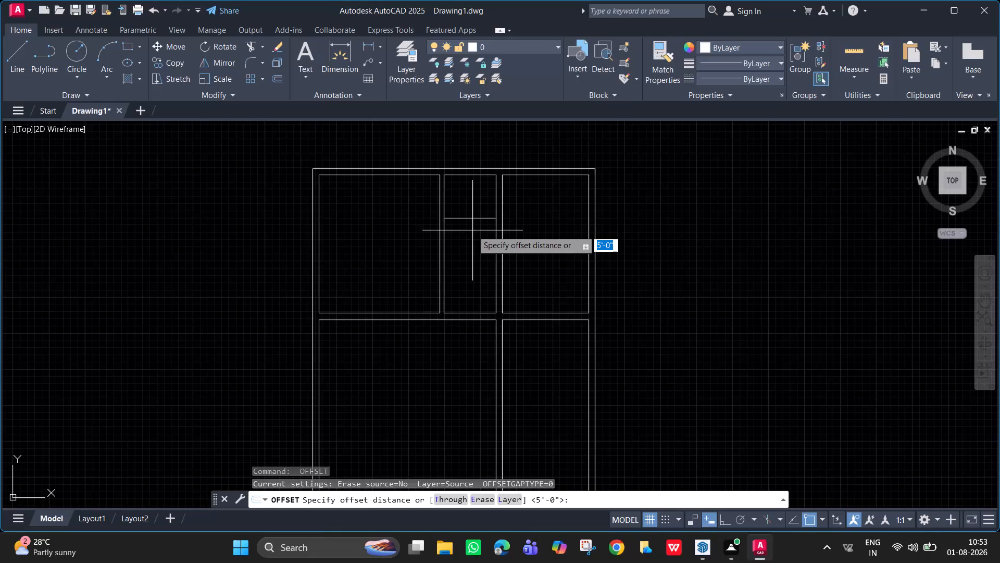
key("6")
key("Return")
left_click(471, 219)
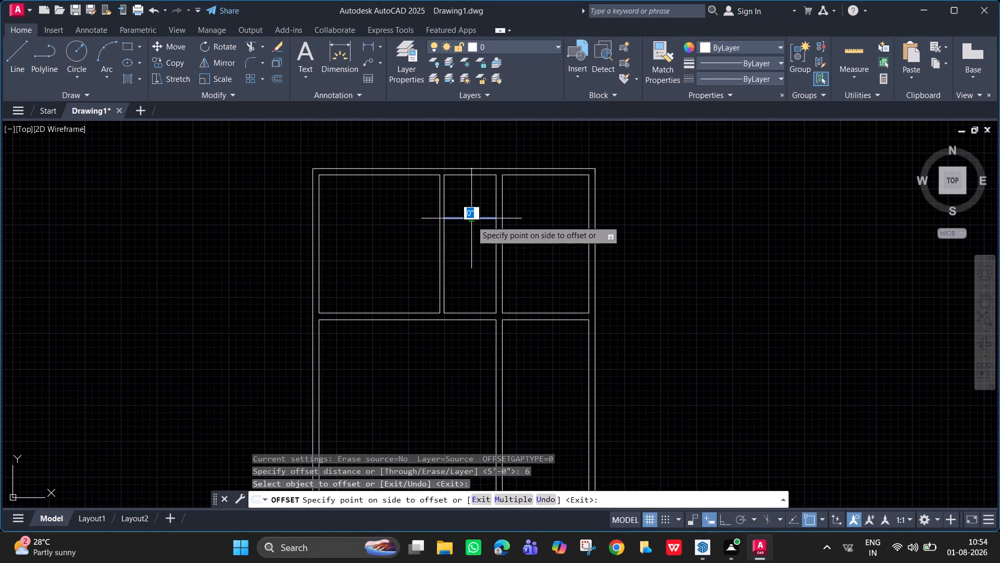
left_click(472, 234)
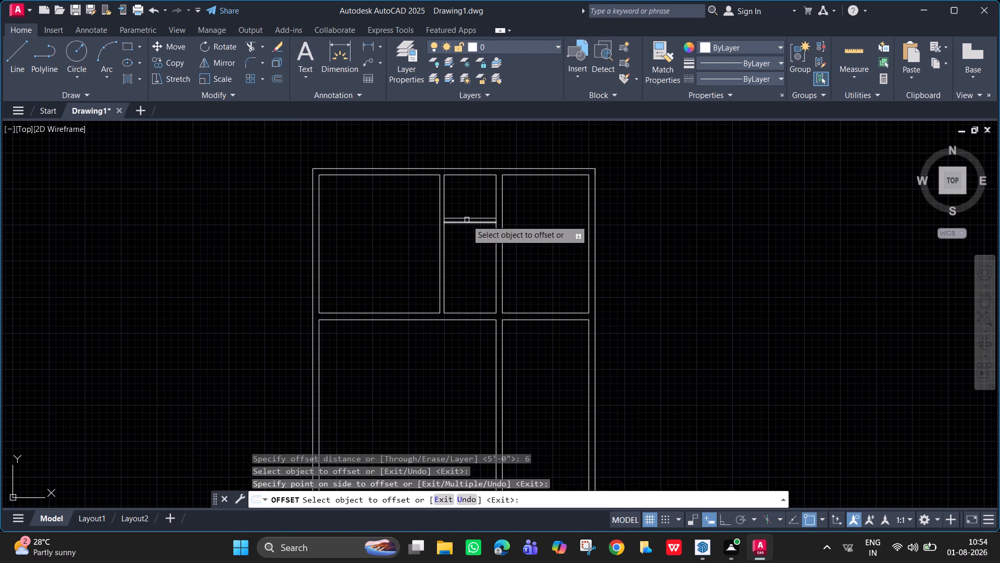
key("space")
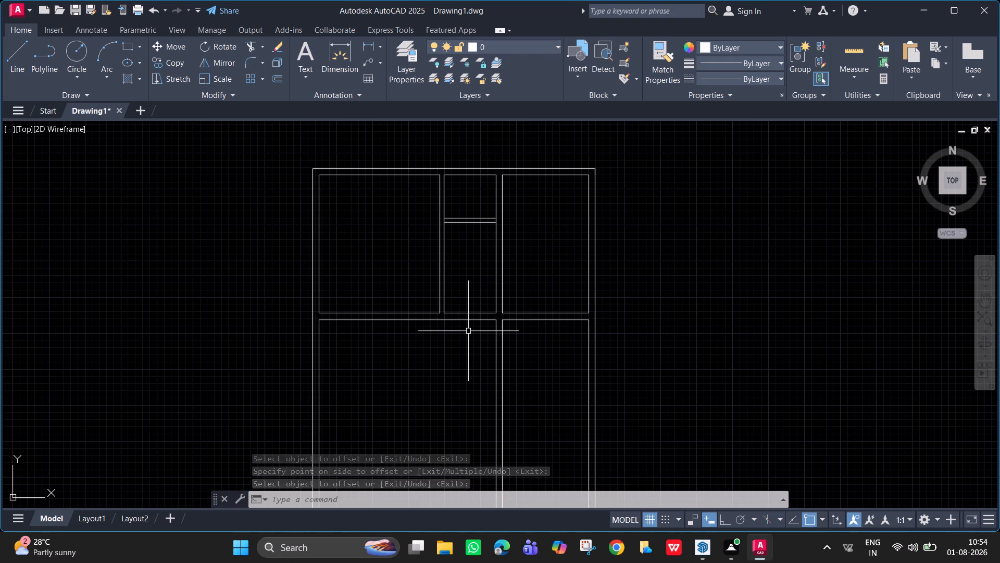
Offset the partition's lower line 5' downward in the narrow upper middle room.
key("5")
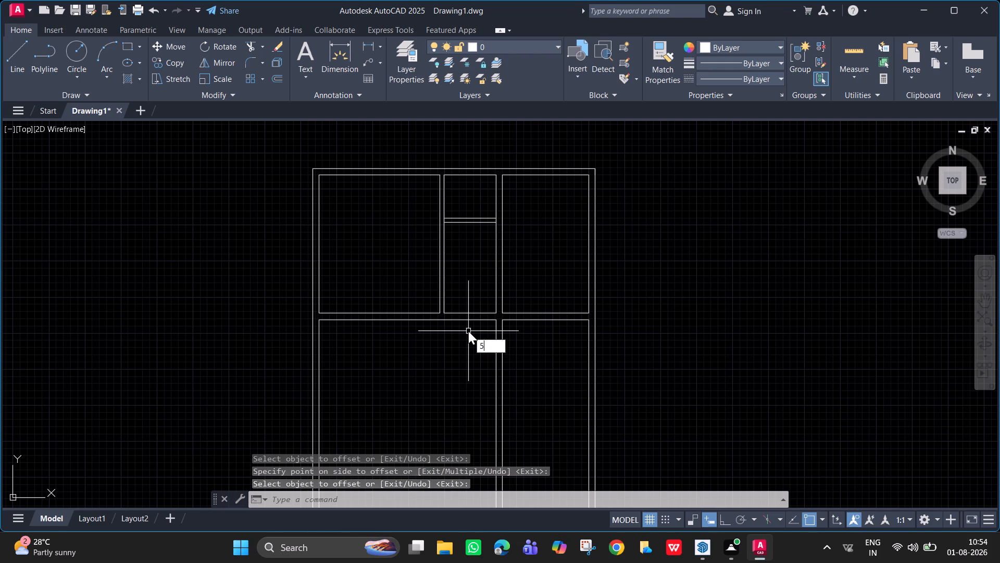
key("Escape")
key("space")
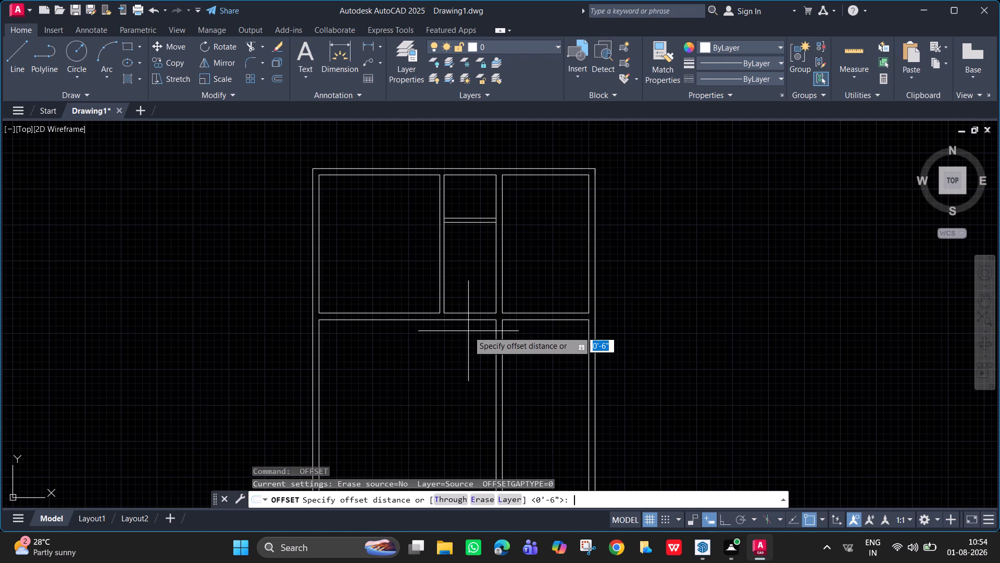
type("5'")
key("Return")
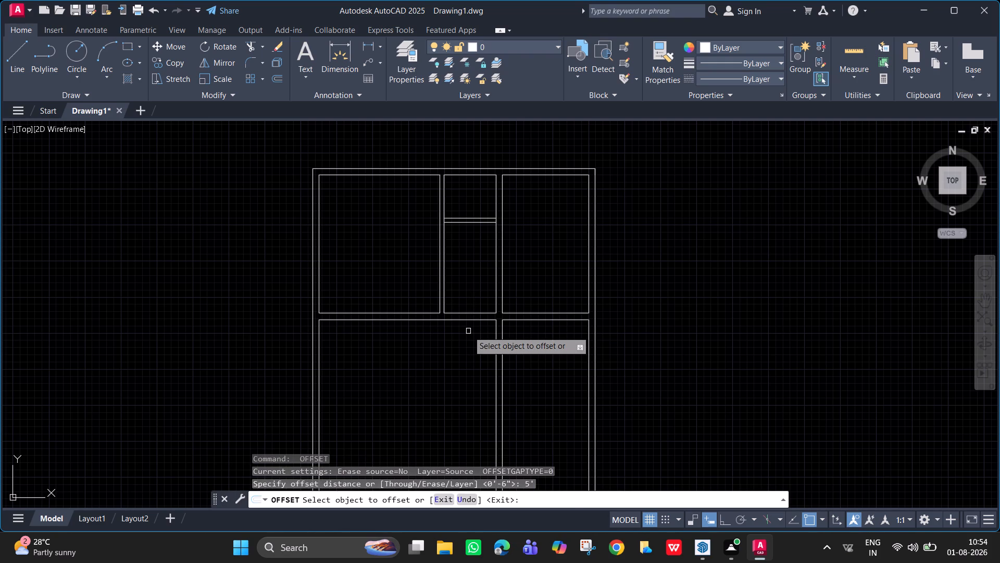
left_click(465, 221)
left_click(477, 264)
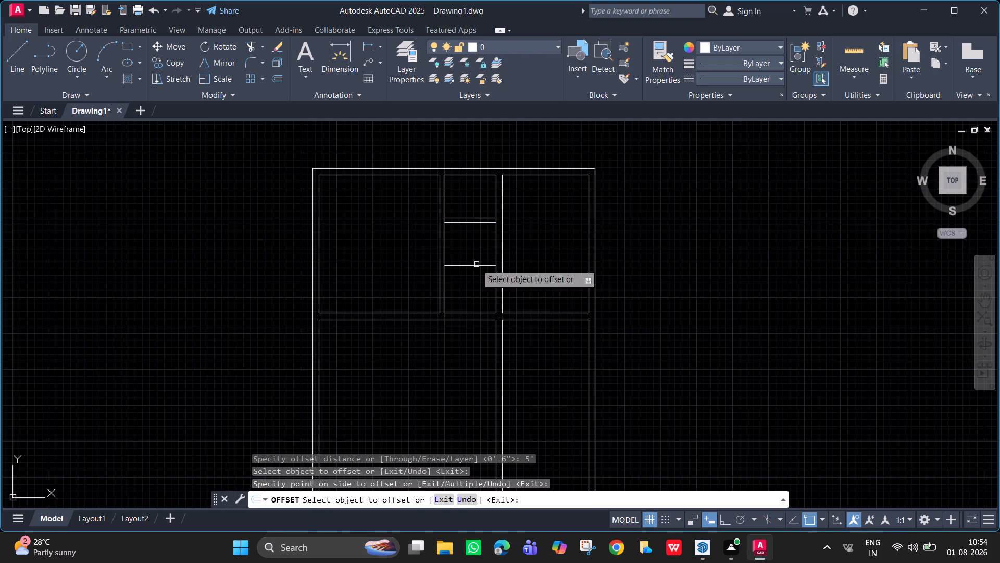
key("space")
Offset the new cross line 6" downward to form the second partition in the upper middle room.
key("space")
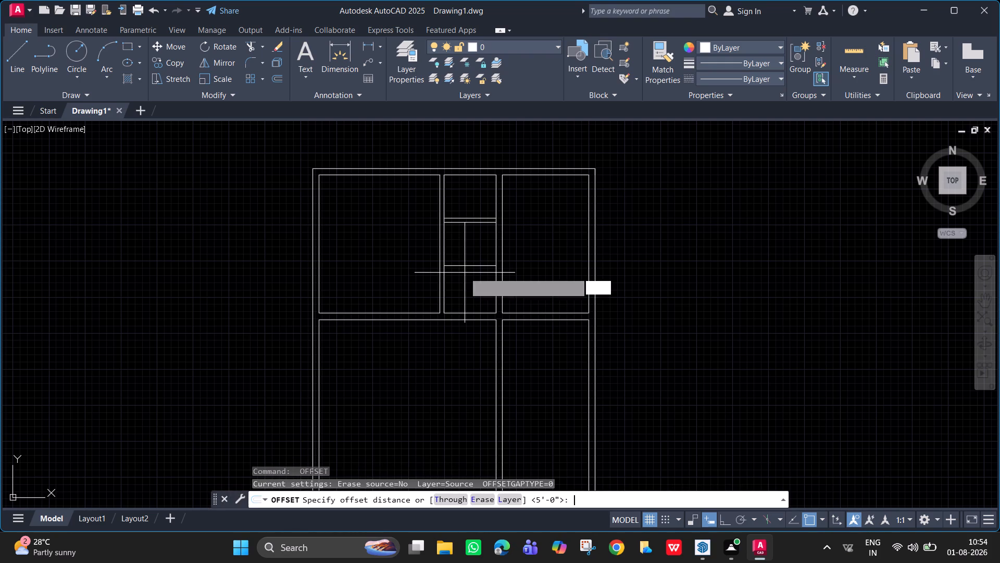
key("6")
key("Return")
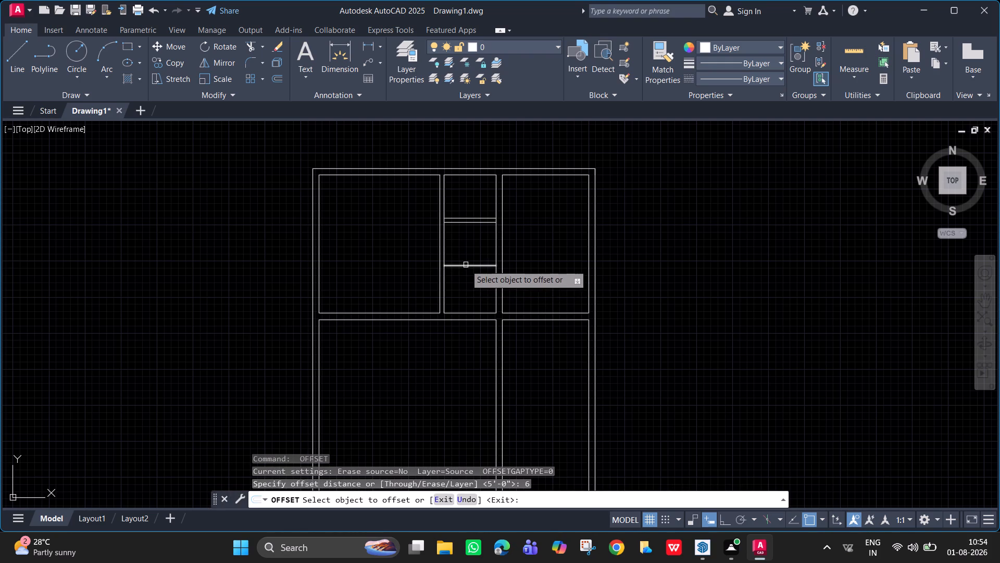
left_click(467, 265)
left_click(470, 280)
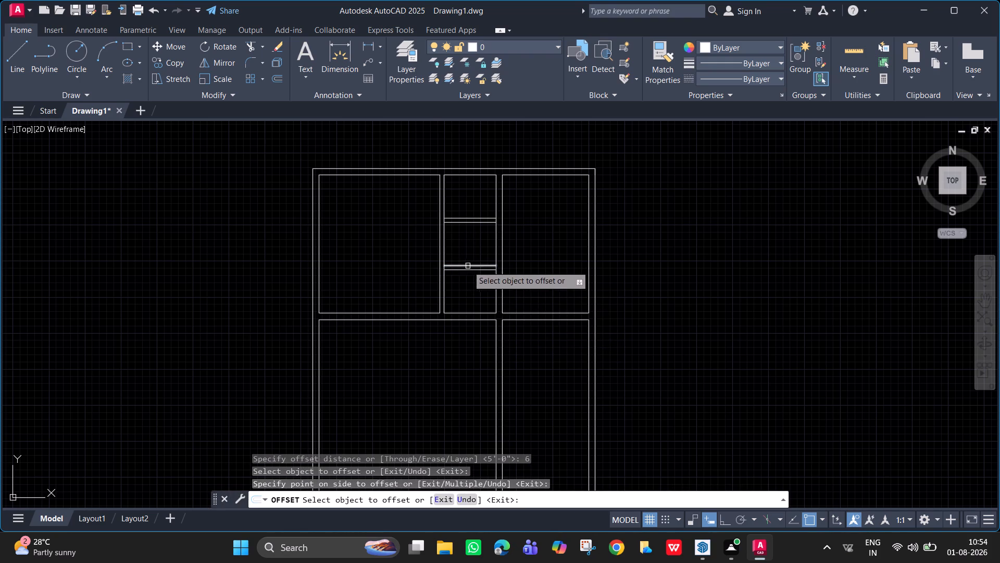
scroll(460, 267, "up", 1)
middle_click_drag(480, 316, 489, 383)
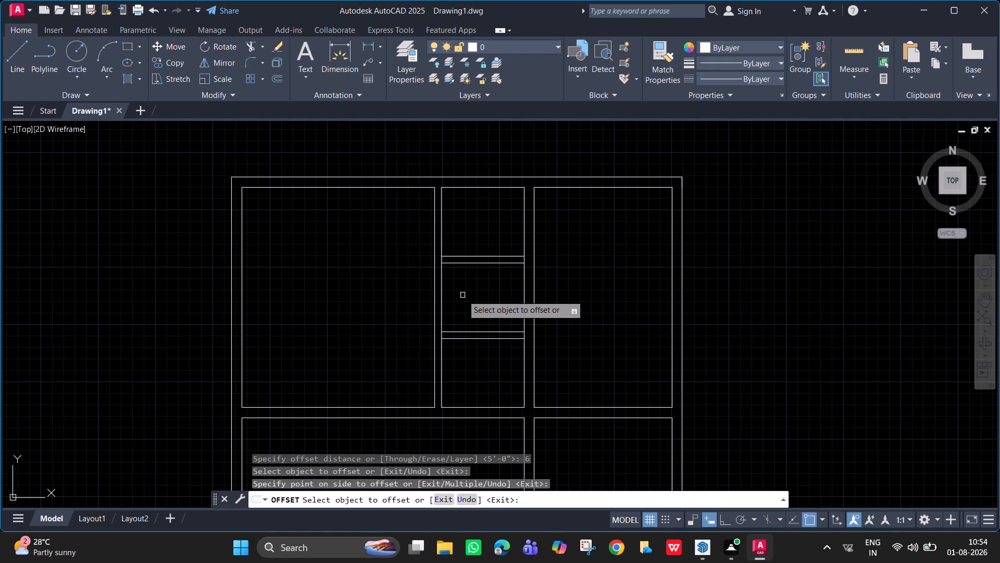
key("space")
key("Escape")
Trim the side wall lines inside both ends of the upper partition and the left end of the lower partition.
type("tr")
key("Return")
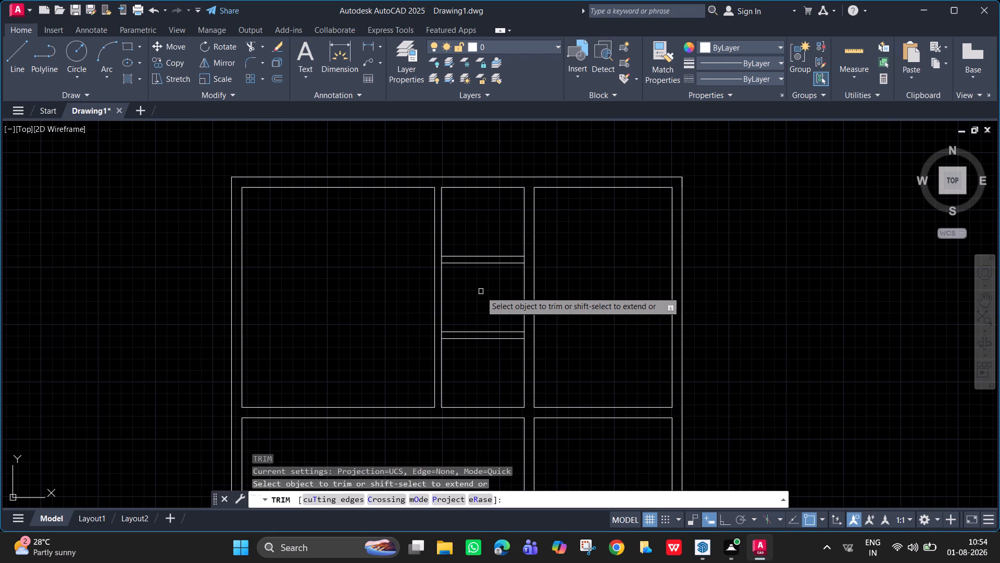
scroll(481, 290, "up", 2)
left_click_drag(584, 218, 579, 215)
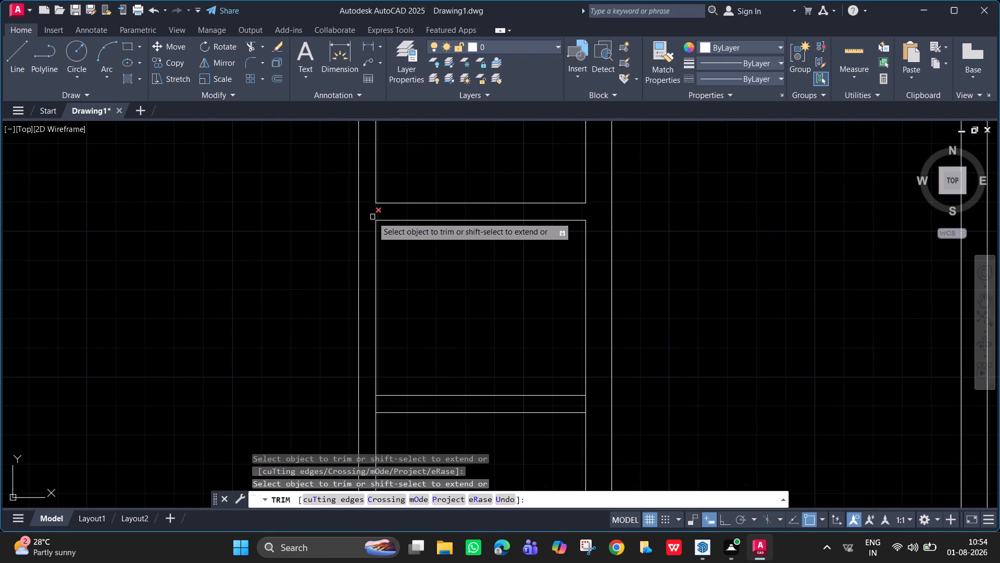
left_click_drag(373, 217, 384, 212)
left_click_drag(371, 407, 385, 407)
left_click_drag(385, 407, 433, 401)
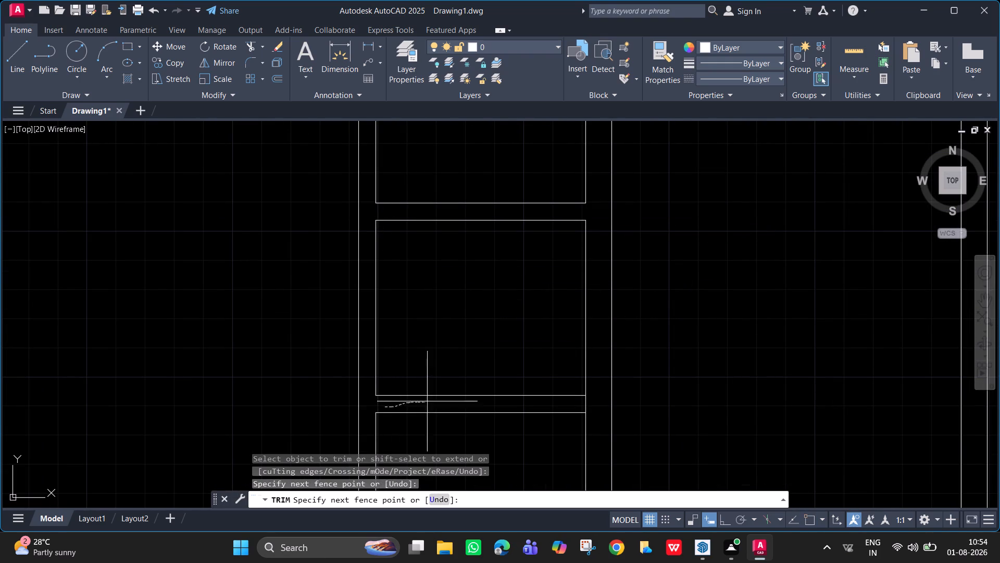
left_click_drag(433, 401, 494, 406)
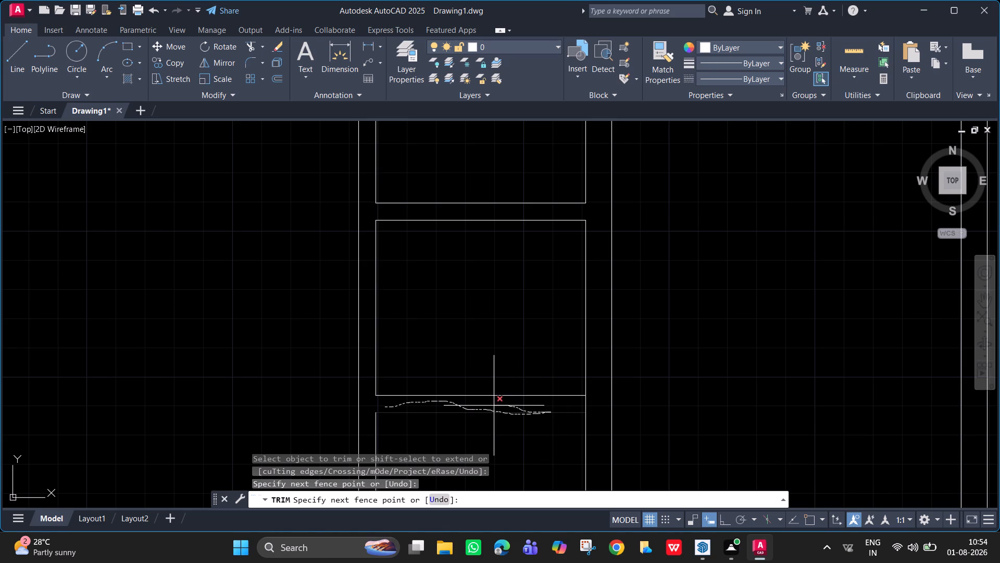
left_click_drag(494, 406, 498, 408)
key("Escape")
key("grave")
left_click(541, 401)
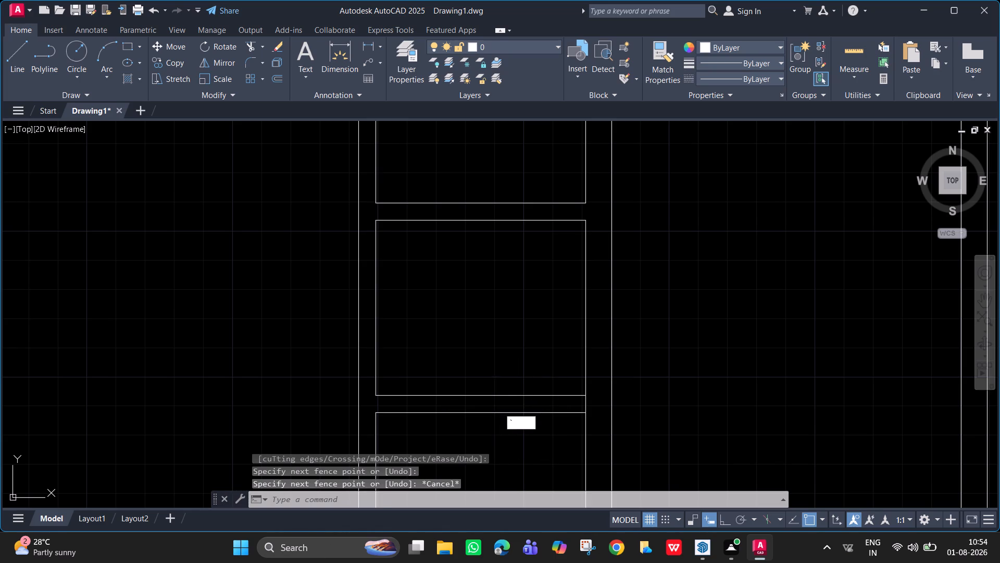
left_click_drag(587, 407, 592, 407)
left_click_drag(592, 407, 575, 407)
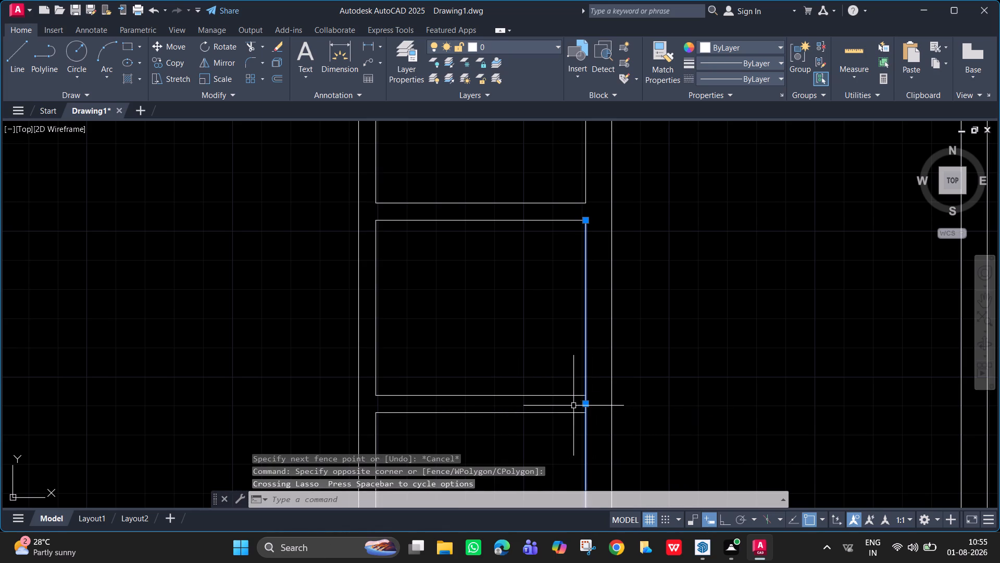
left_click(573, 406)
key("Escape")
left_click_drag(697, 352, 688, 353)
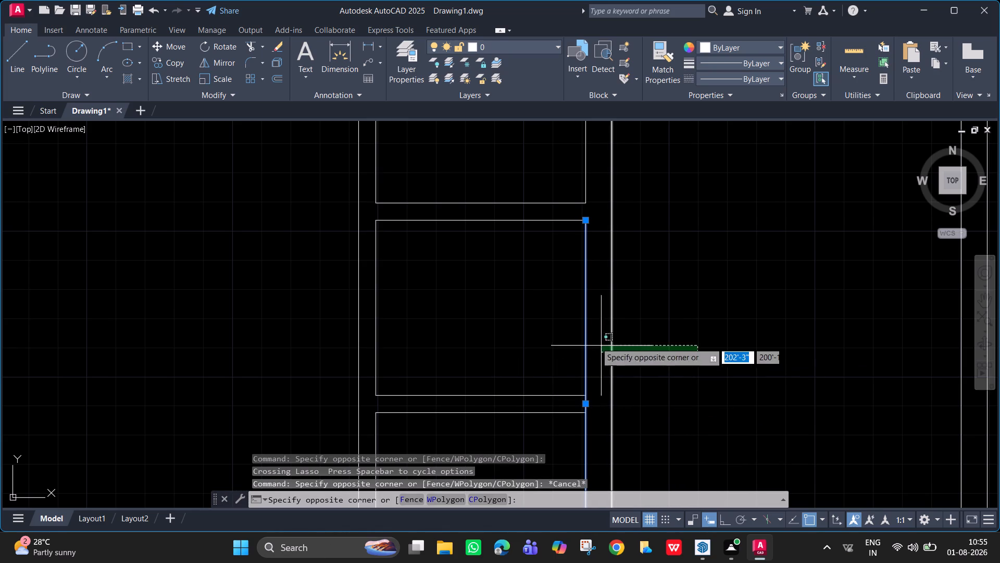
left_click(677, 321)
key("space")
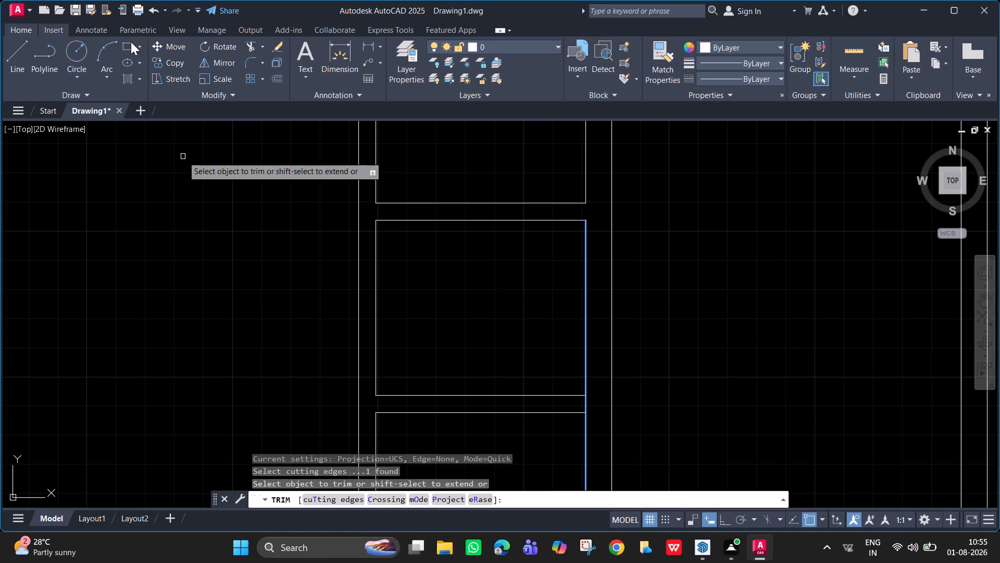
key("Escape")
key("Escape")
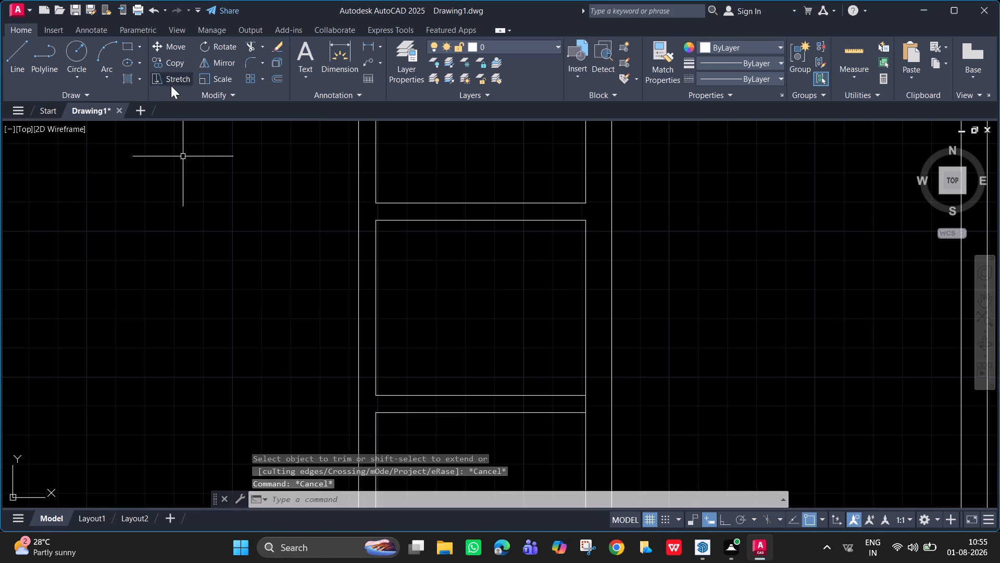
Trim the side wall line inside the right end of the lower partition.
left_click(255, 50)
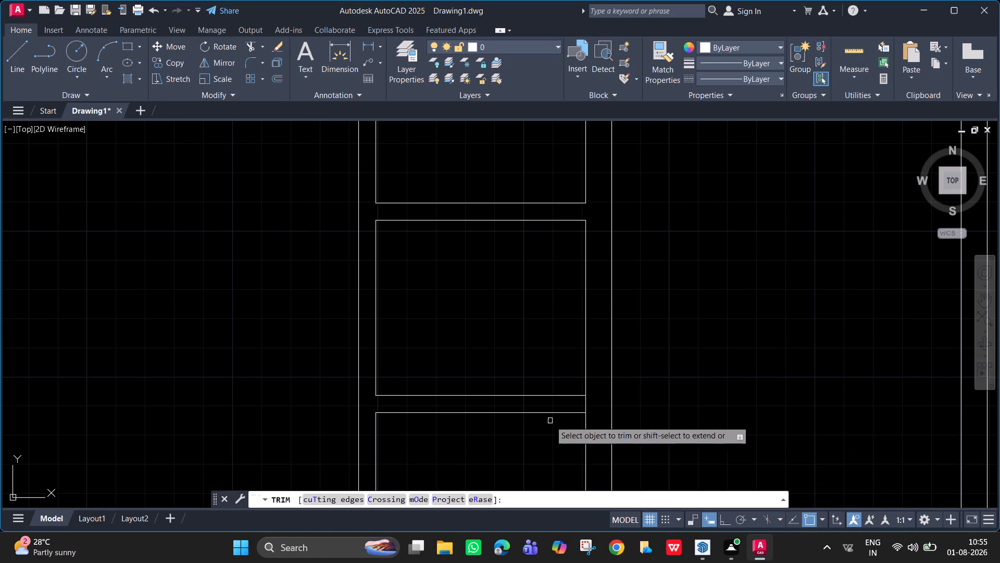
left_click(586, 407)
Measure the upper left room and the lower right room with Quick measure.
scroll(576, 368, "down", 2)
middle_click_drag(570, 368, 568, 368)
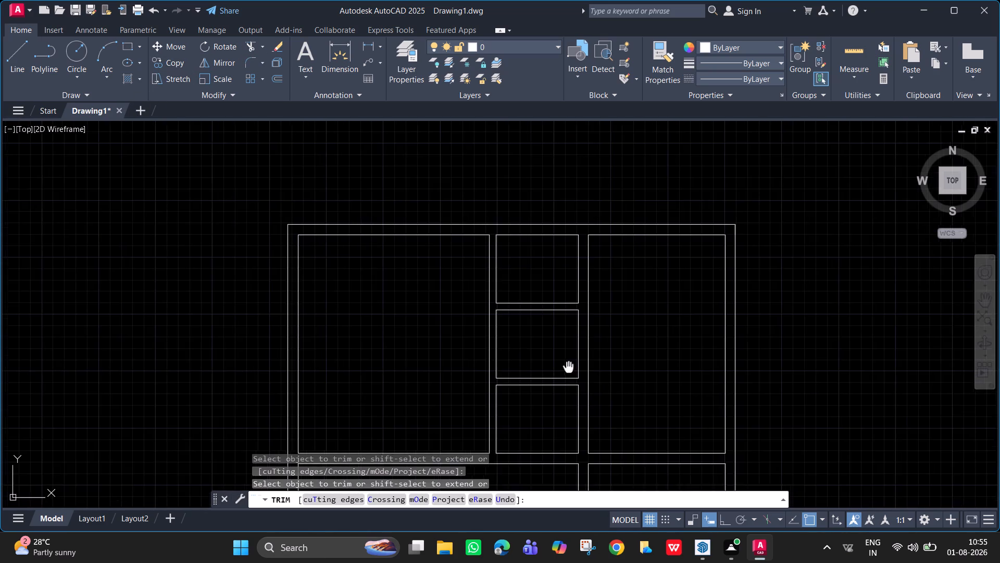
middle_click_drag(568, 368, 548, 376)
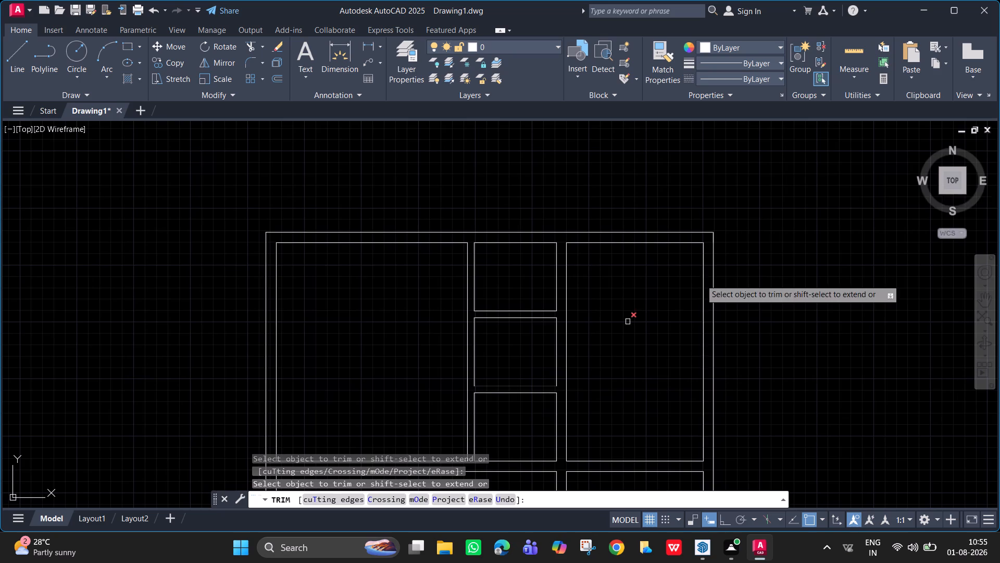
left_click(854, 53)
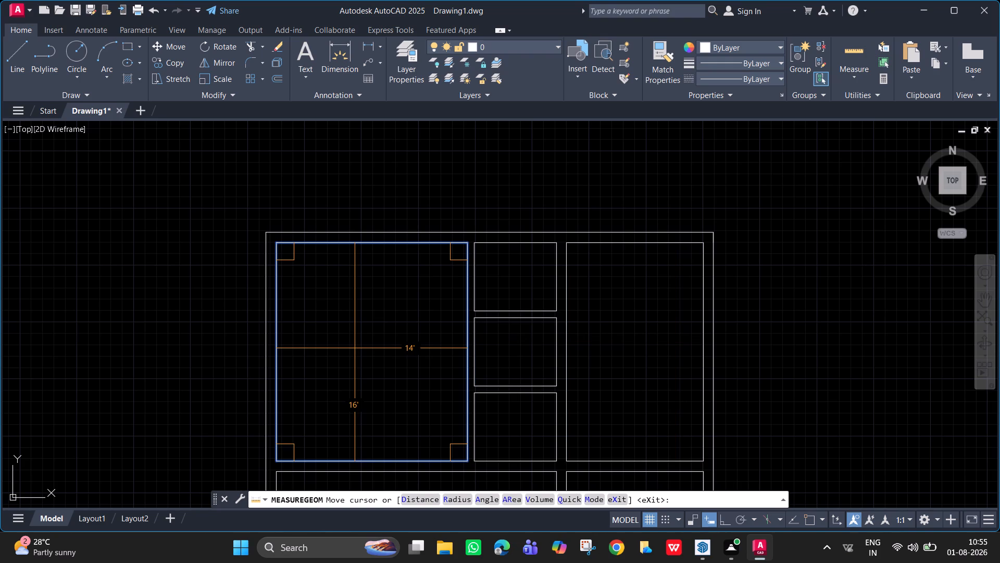
middle_click_drag(356, 337, 374, 126)
scroll(443, 426, "down", 1)
middle_click_drag(442, 426, 422, 376)
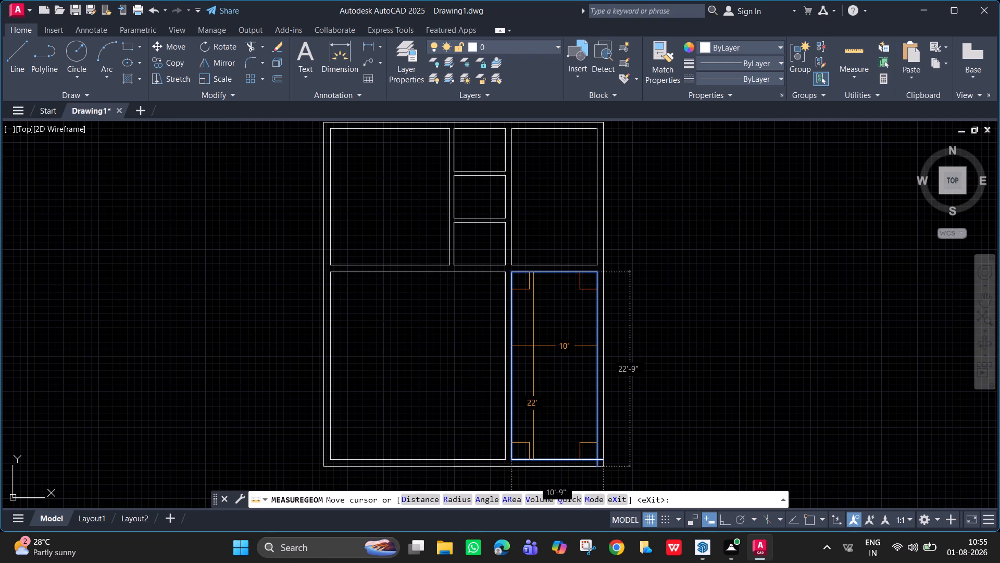
key("space")
key("Escape")
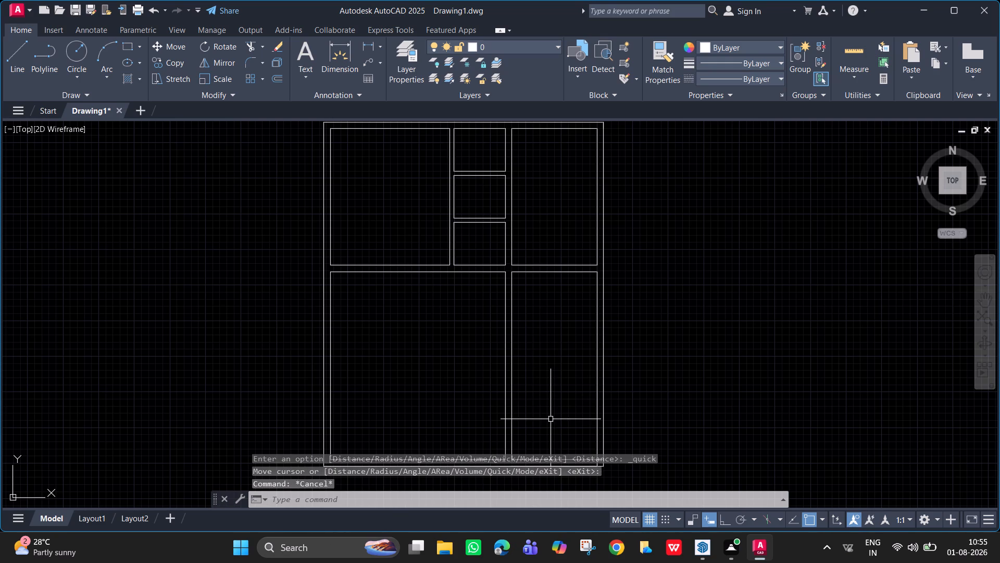
Offset the lower right room's inner bottom wall line 16' upward into the room.
key("o")
key("Return")
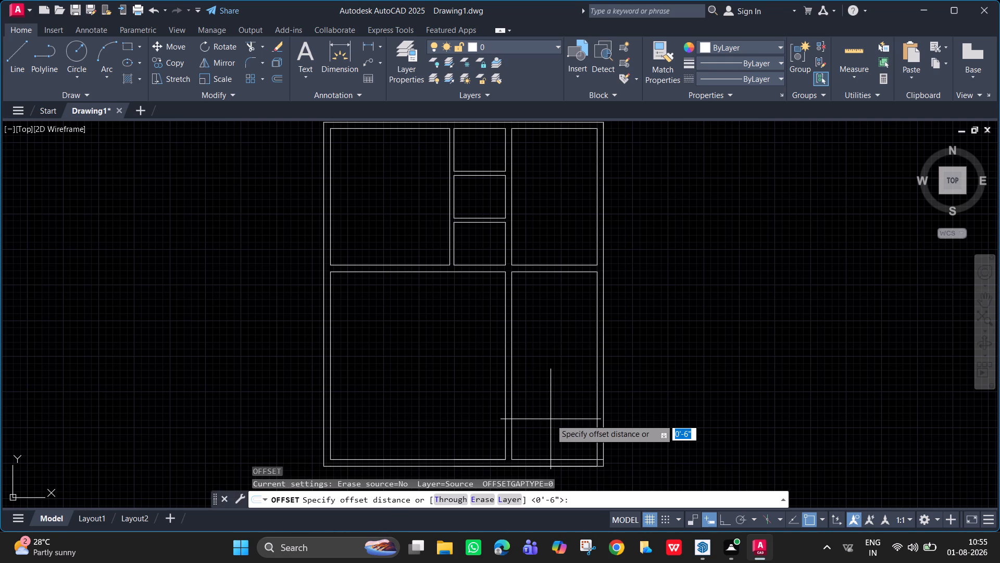
type("16'")
key("Return")
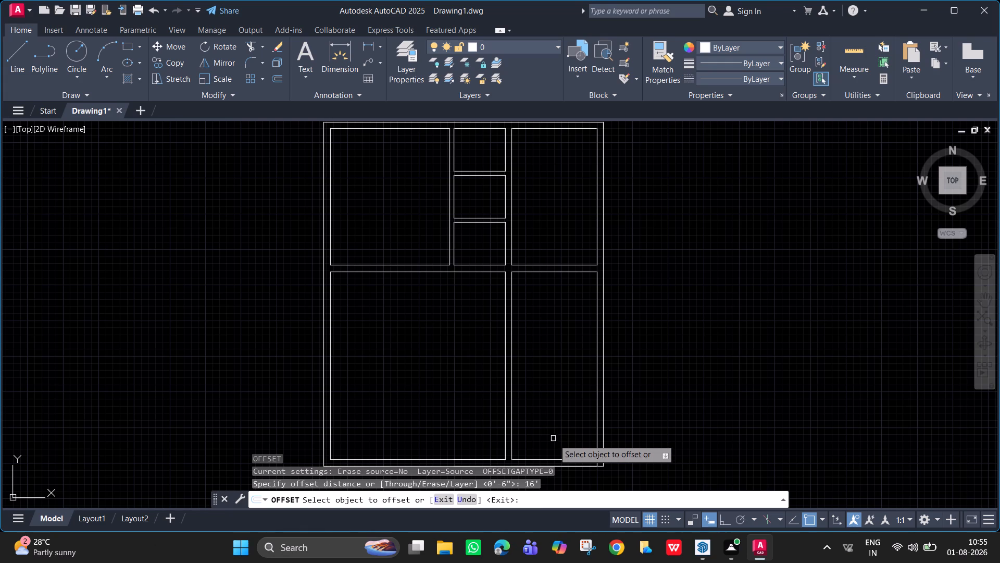
left_click(570, 460)
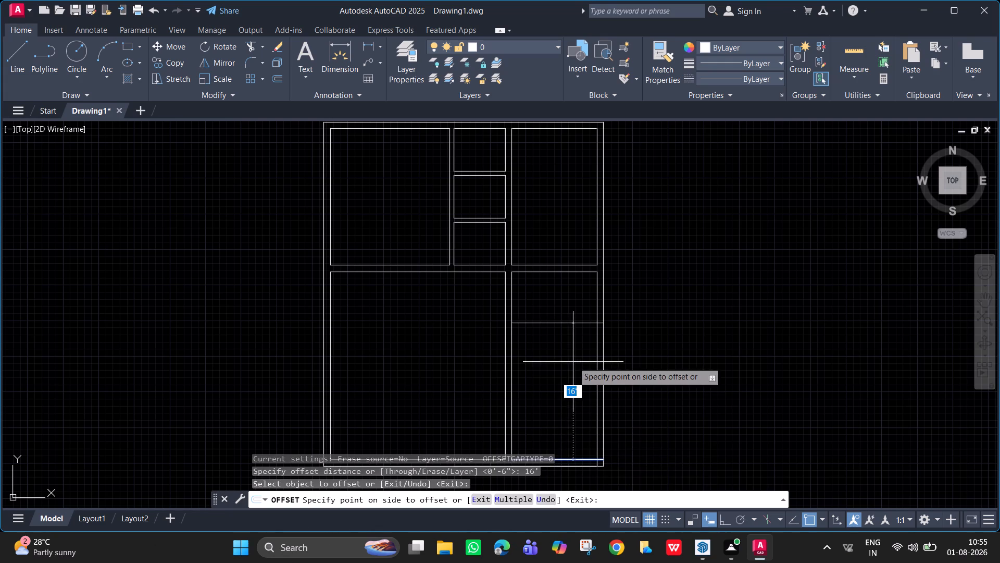
left_click(573, 362)
key("space")
Offset the new horizontal line in the lower right room 6" upward to form a partition.
left_click(557, 322)
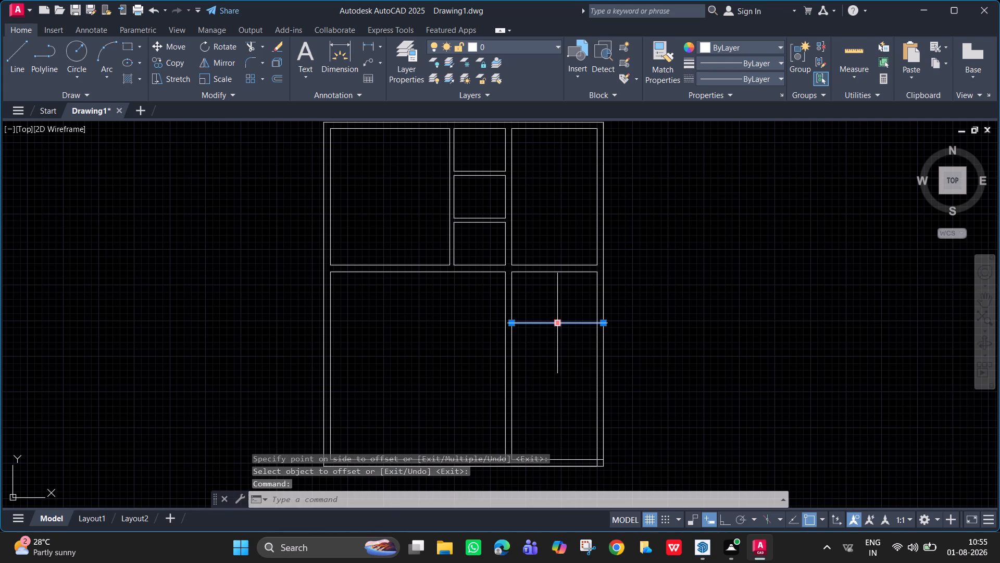
key("o")
key("Return")
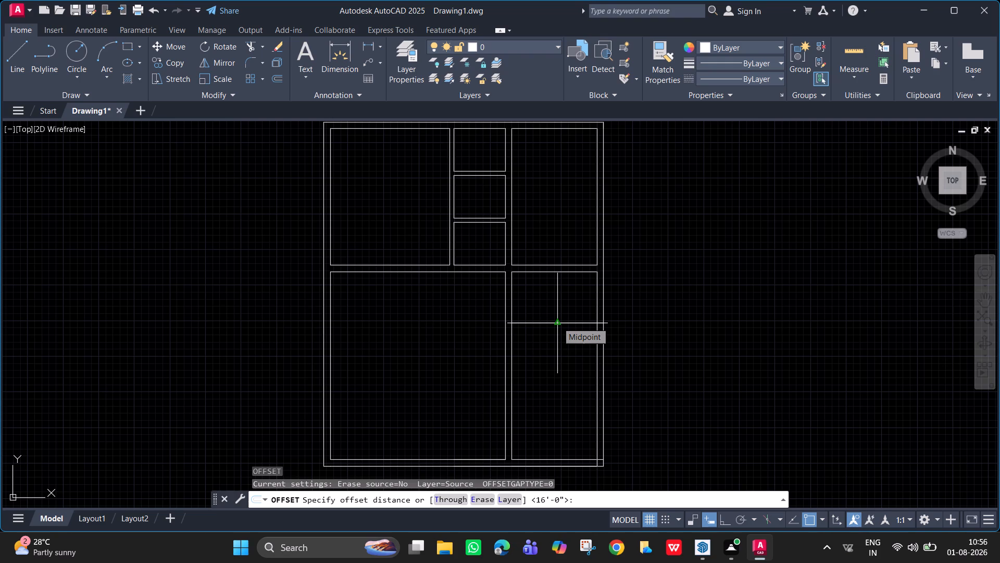
key("6")
key("Return")
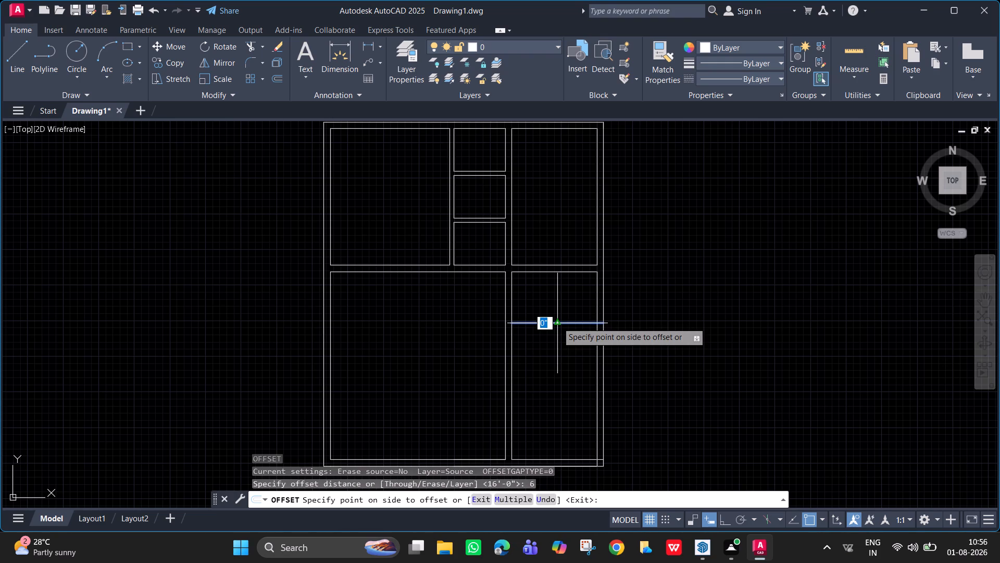
left_click(610, 278)
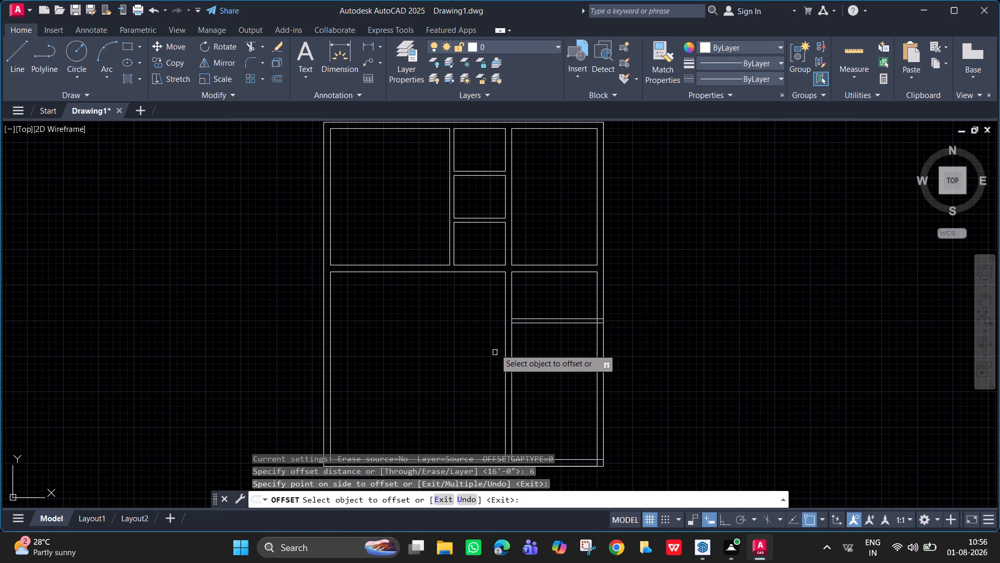
key("space")
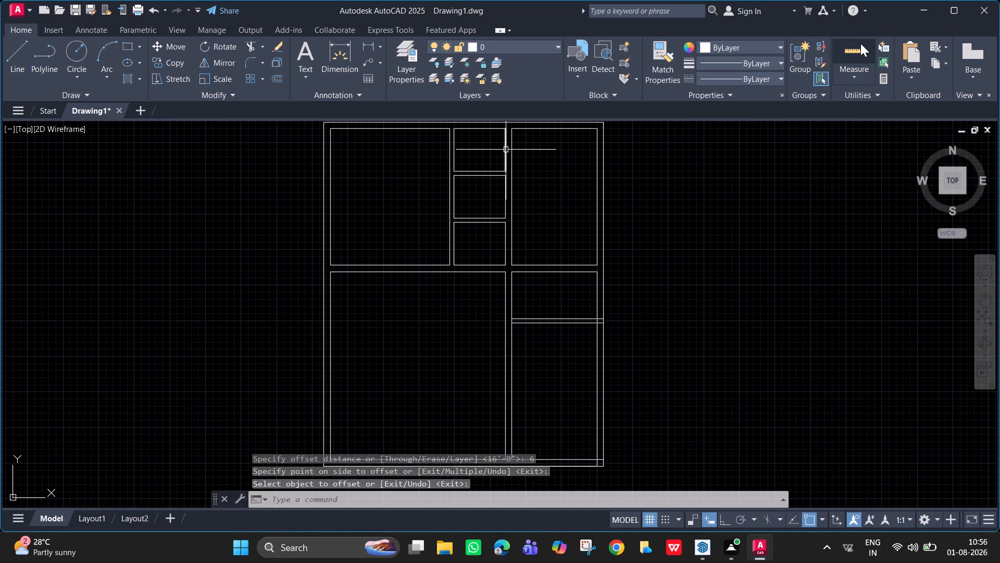
Measure the lower left room with Quick measure.
left_click(860, 44)
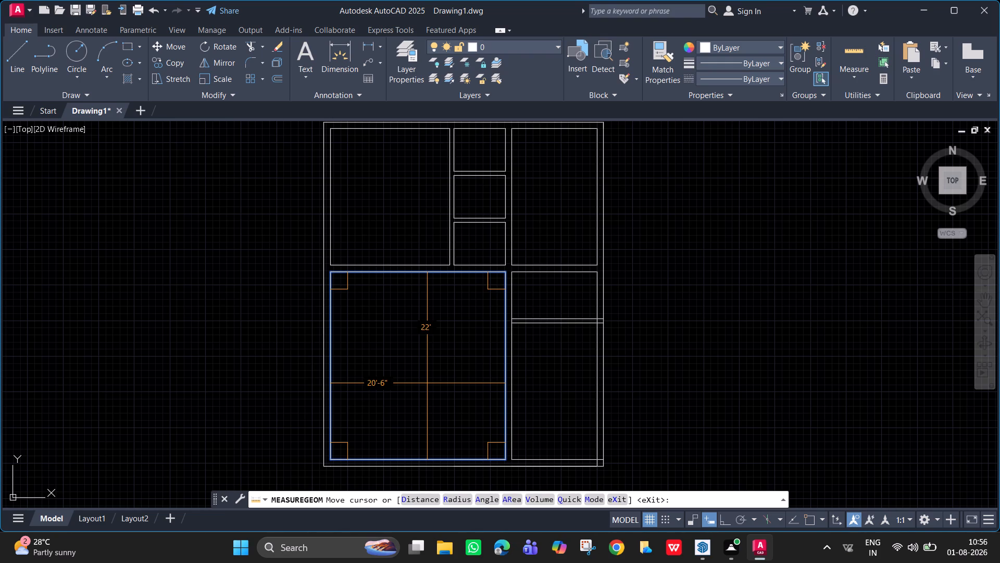
key("space")
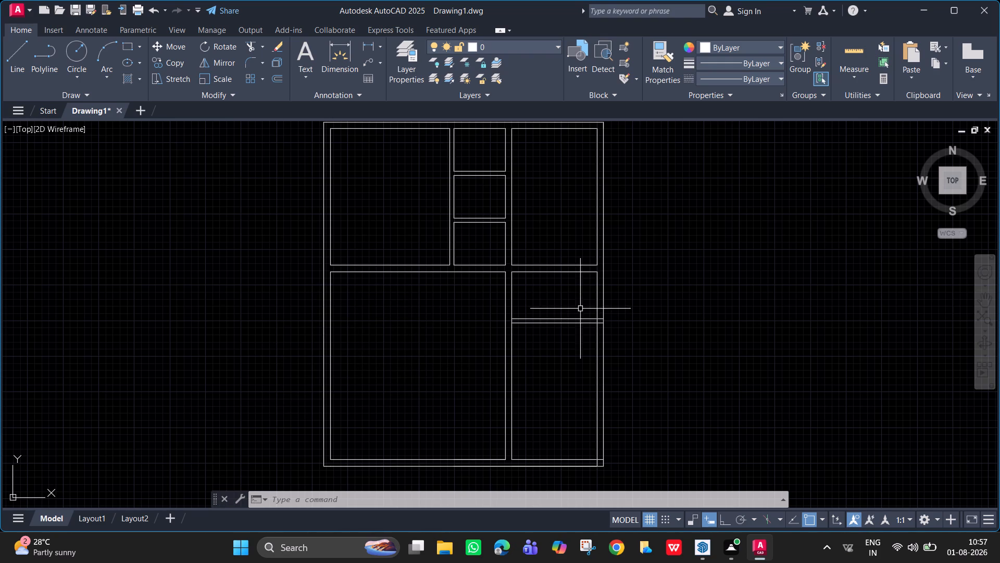
Trim the new partition's overhanging right ends and the side wall lines inside both ends of the partition.
scroll(605, 315, "up", 3)
type("tr")
key("Return")
left_click_drag(580, 320, 582, 372)
scroll(582, 363, "down", 3)
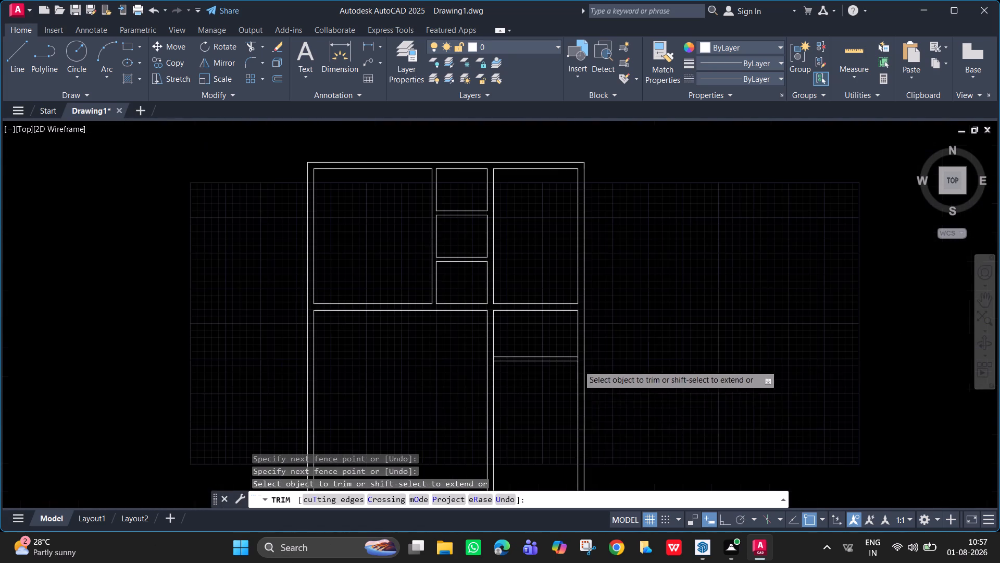
middle_click_drag(561, 410, 524, 339)
scroll(541, 275, "up", 3)
left_click_drag(515, 328, 542, 326)
scroll(531, 325, "down", 2)
scroll(391, 333, "up", 3)
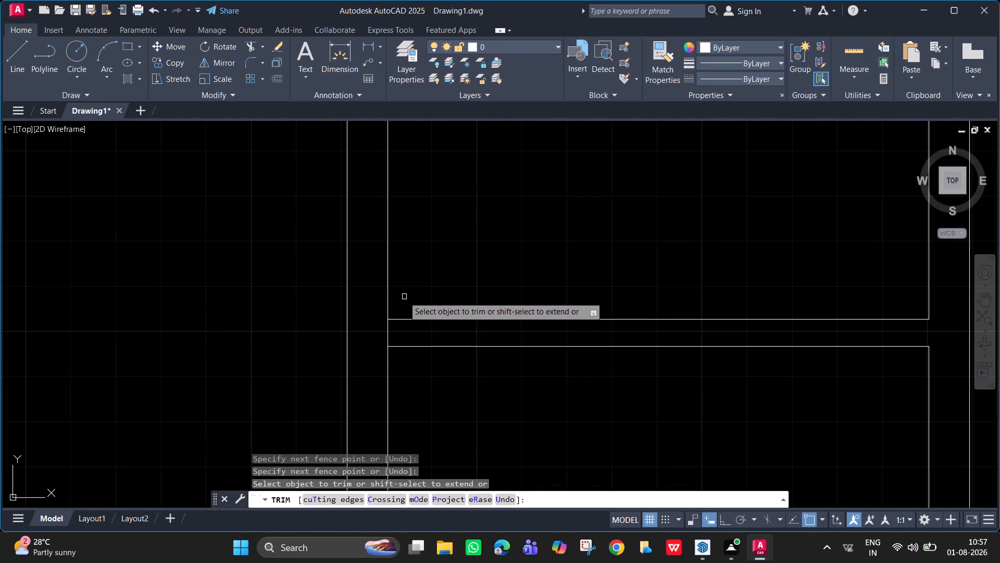
left_click_drag(373, 338, 405, 340)
scroll(405, 329, "down", 3)
Trim the wall lines overshooting the lower right room's bottom right corner.
middle_click_drag(564, 418, 495, 247)
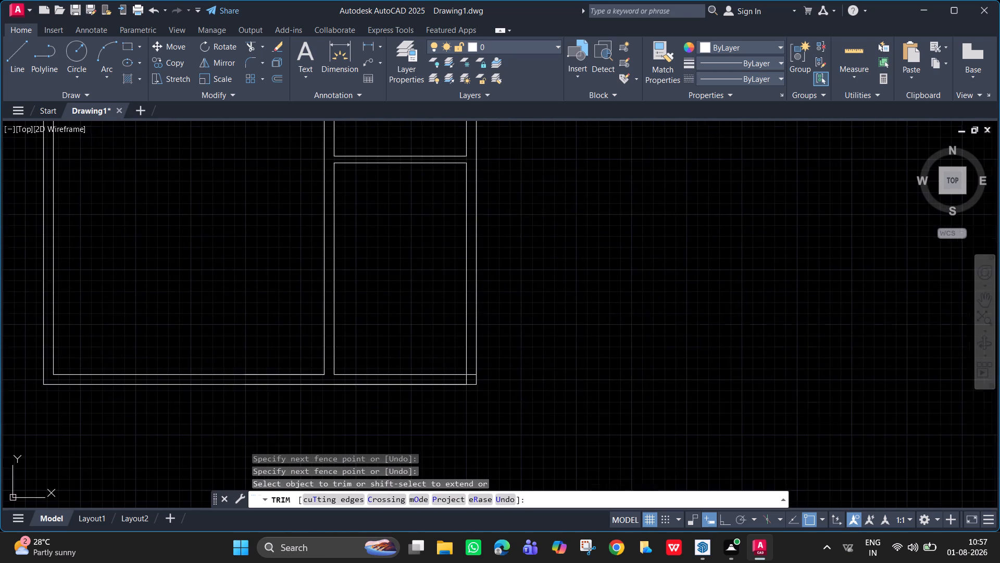
scroll(466, 409, "up", 3)
left_click_drag(480, 274, 454, 310)
scroll(452, 302, "down", 3)
middle_click_drag(467, 309, 670, 494)
scroll(624, 406, "down", 1)
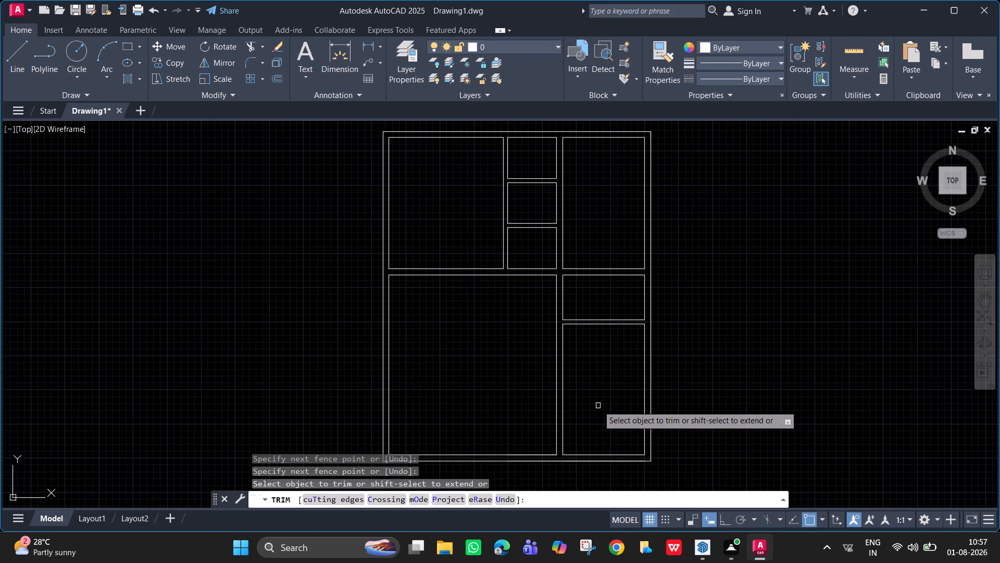
key("Escape")
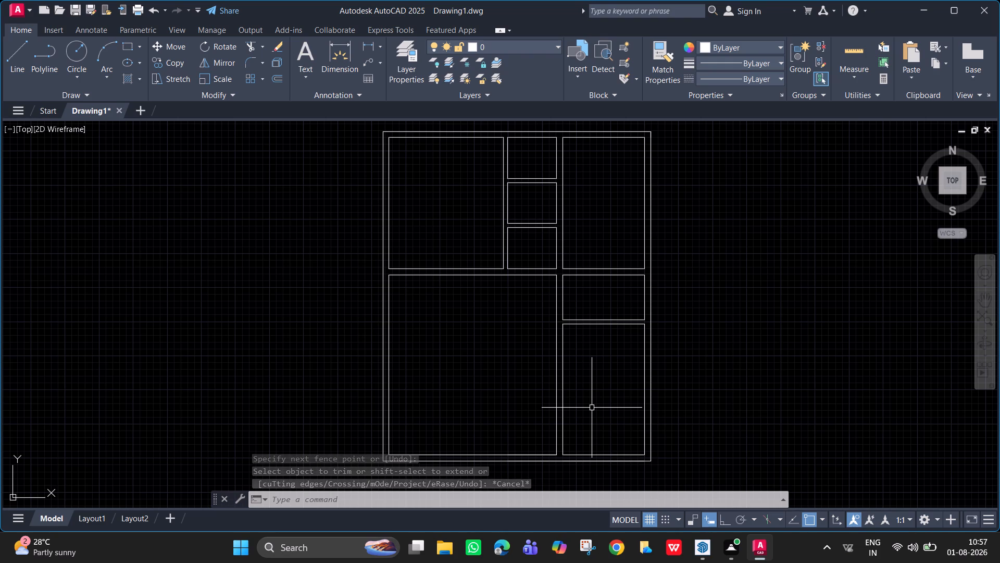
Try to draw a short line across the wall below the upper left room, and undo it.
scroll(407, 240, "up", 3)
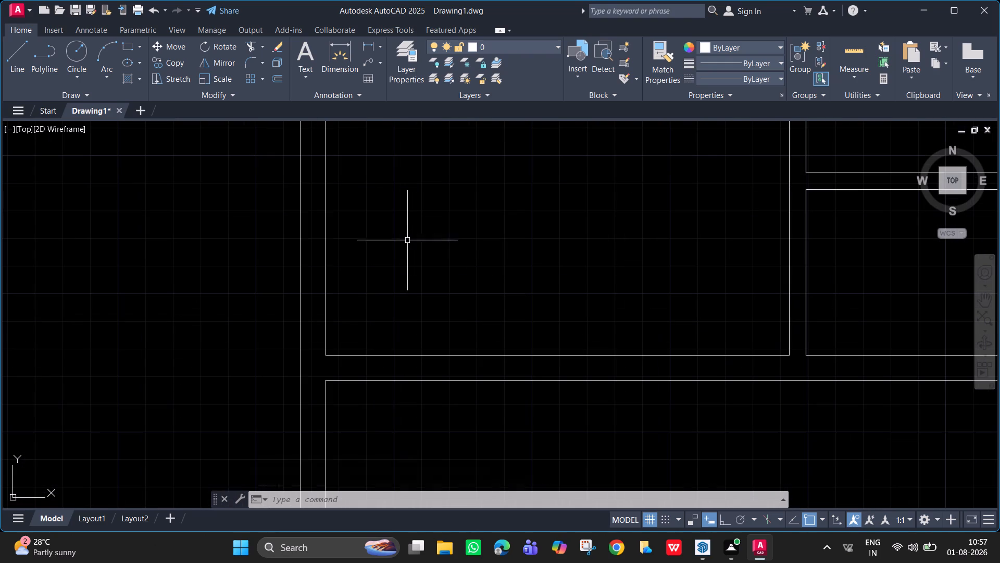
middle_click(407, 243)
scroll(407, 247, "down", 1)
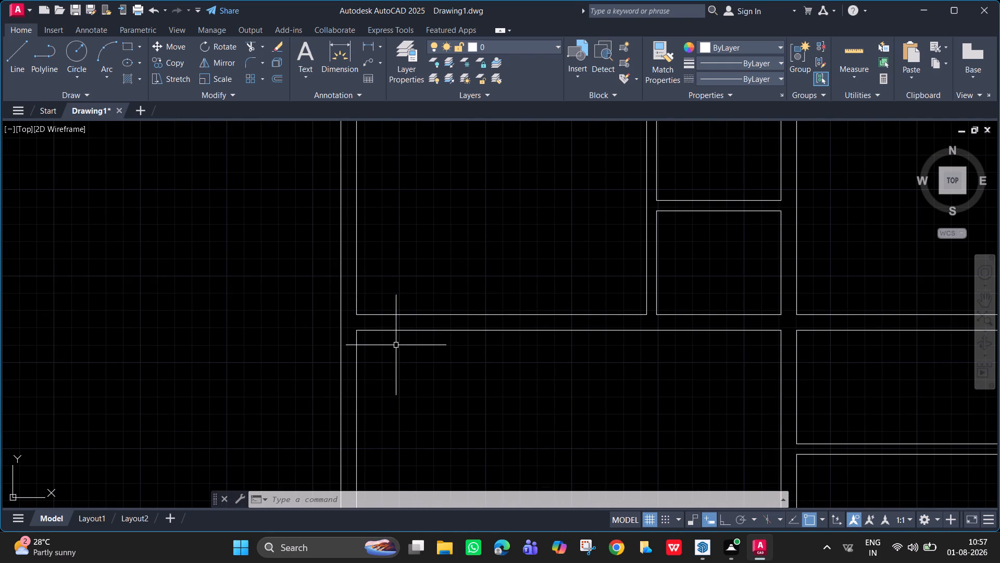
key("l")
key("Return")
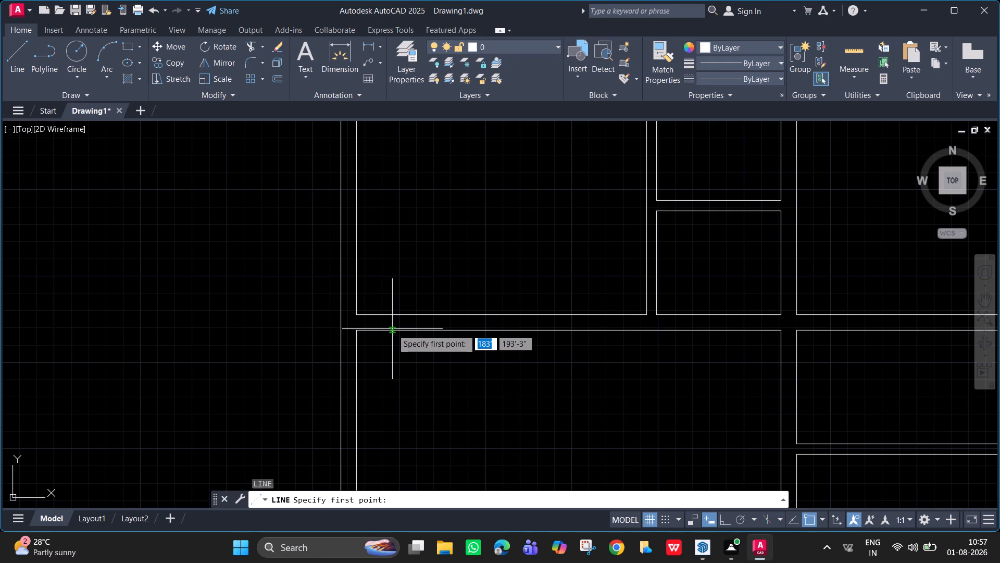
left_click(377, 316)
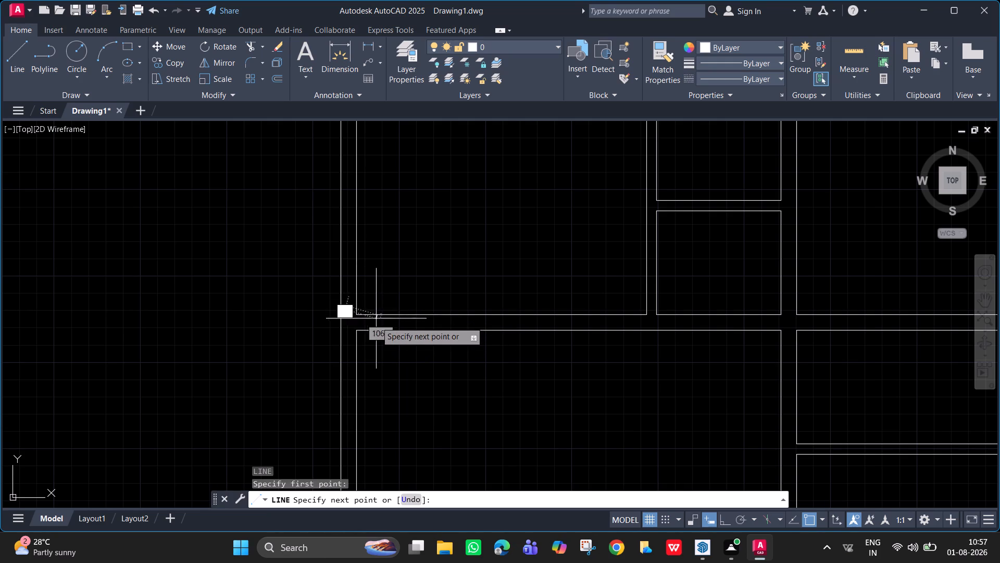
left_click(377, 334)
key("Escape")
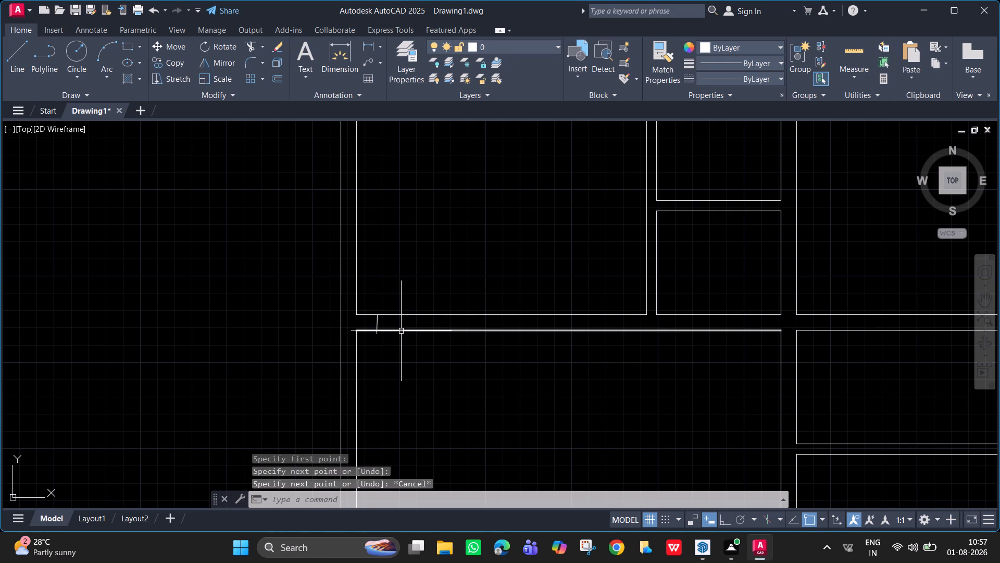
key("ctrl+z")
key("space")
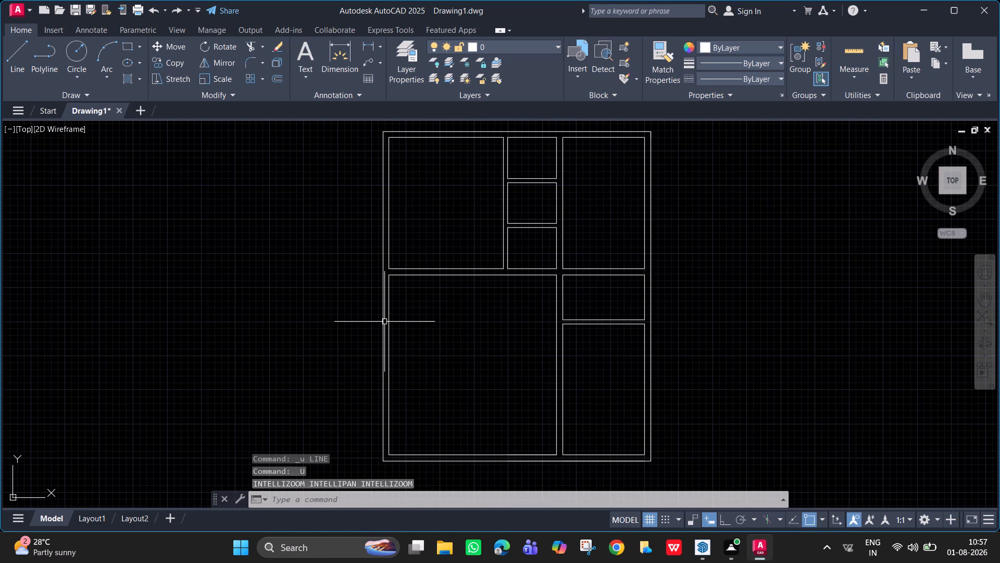
With Ortho on, draw a vertical line across the 9" wall below the upper left room, near its left end.
scroll(399, 290, "up", 2)
middle_click_drag(403, 286, 394, 390)
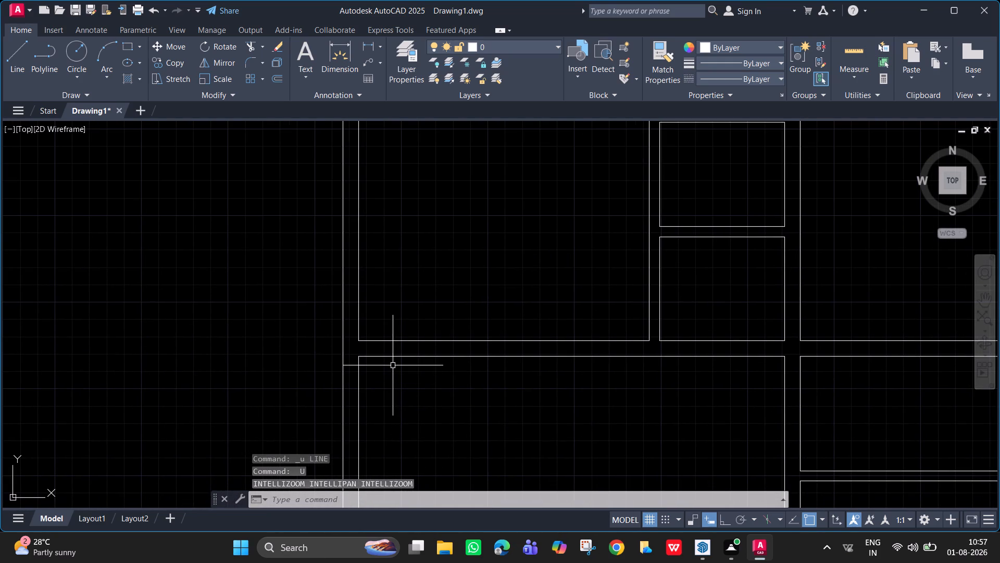
key("l")
key("Return")
scroll(389, 339, "up", 2)
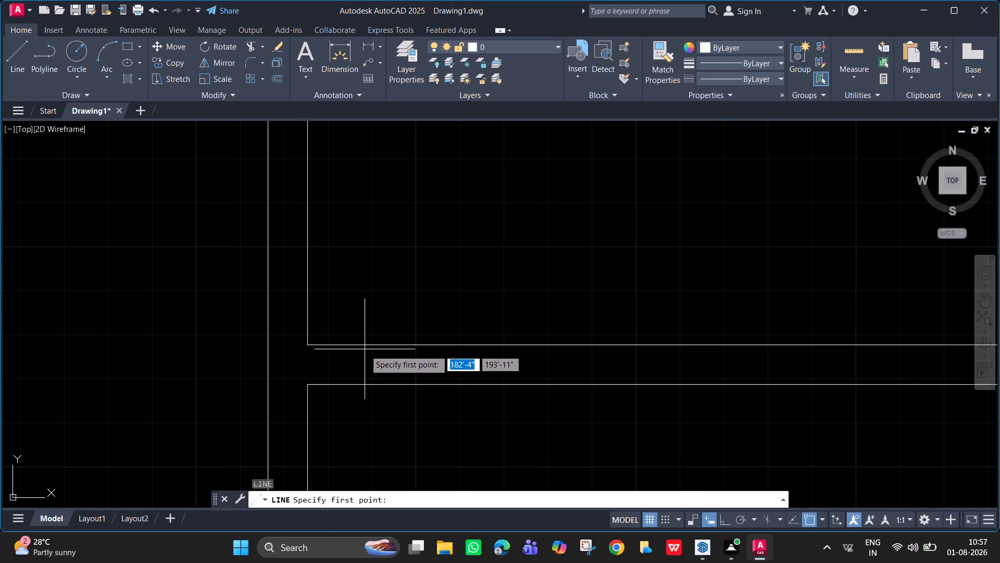
left_click(366, 344)
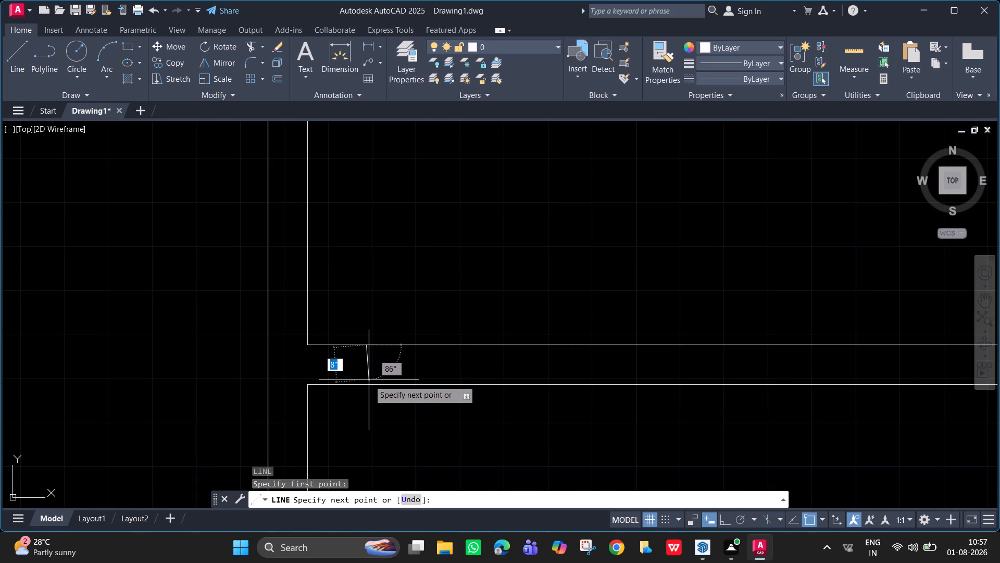
key("F8")
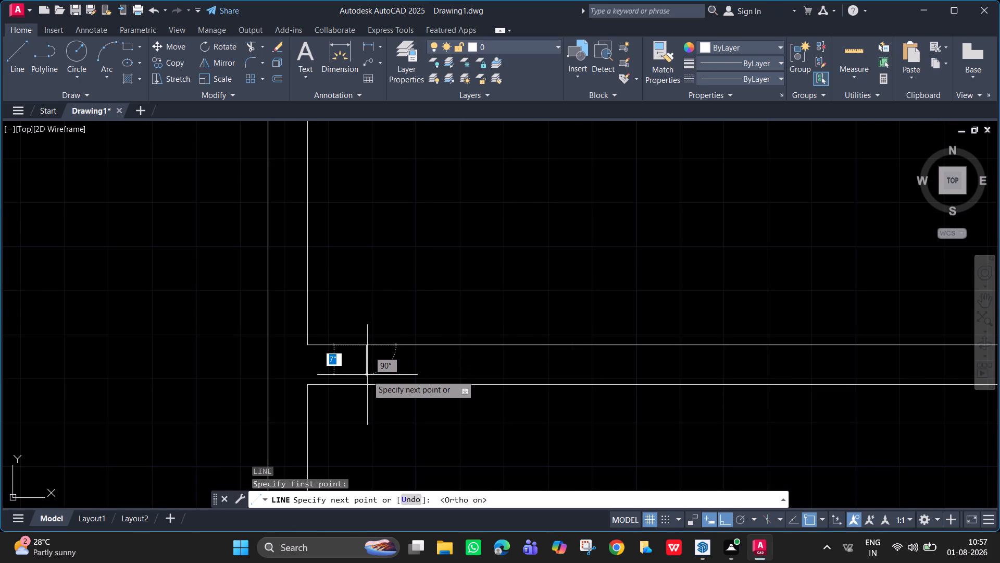
left_click(364, 383)
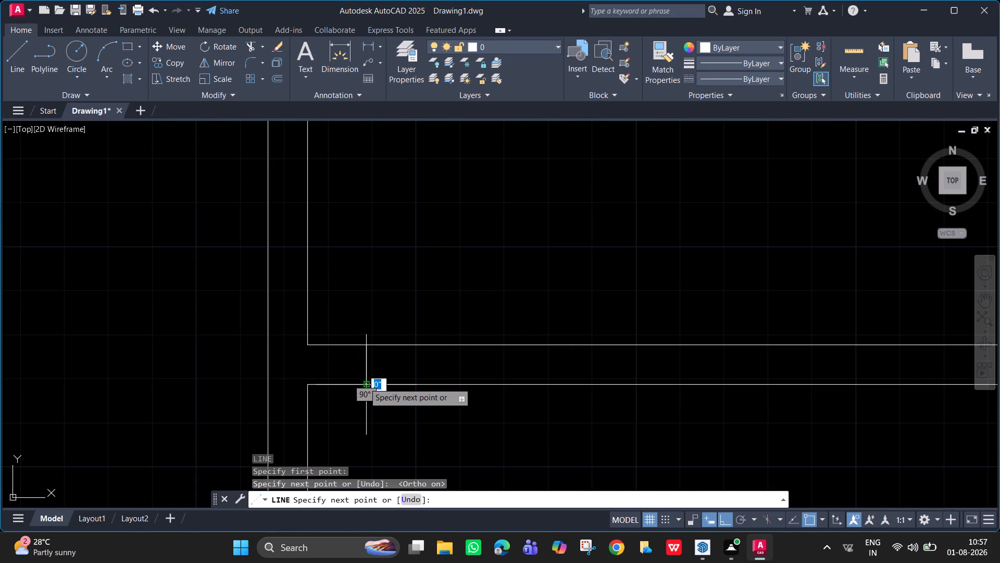
key("space")
Draw a second vertical line across the same wall, farther right, to mark out an opening.
scroll(562, 340, "down", 2)
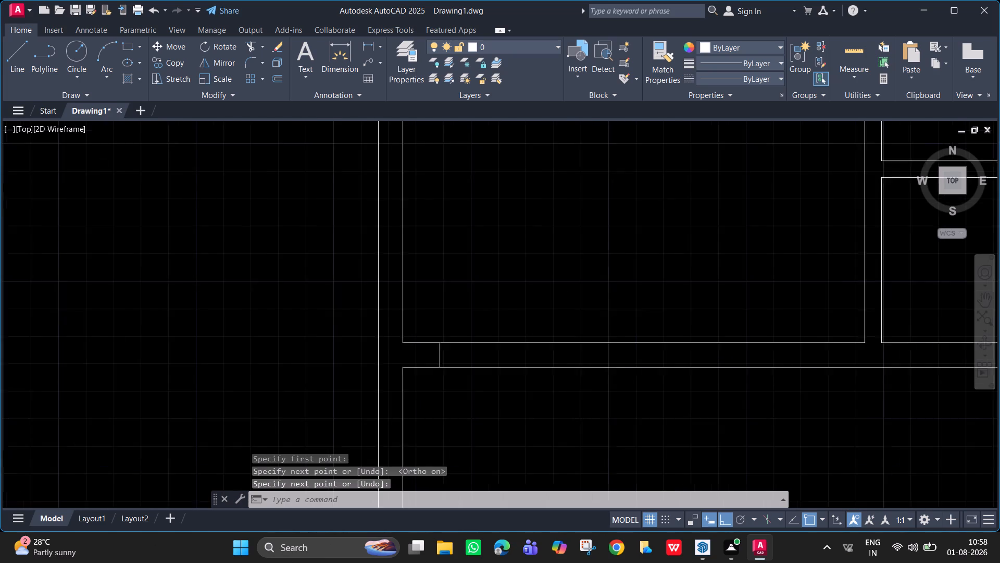
key("space")
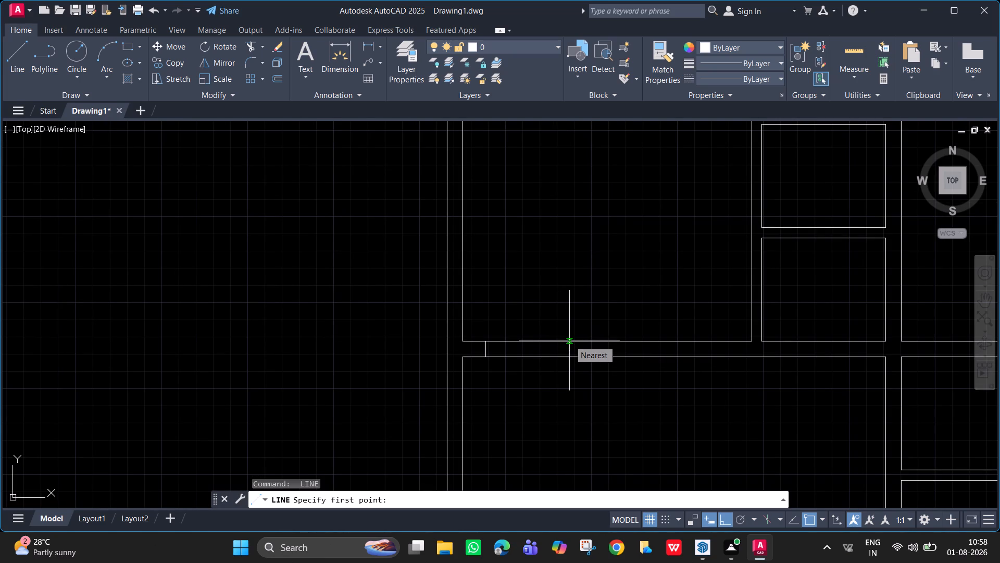
left_click(569, 340)
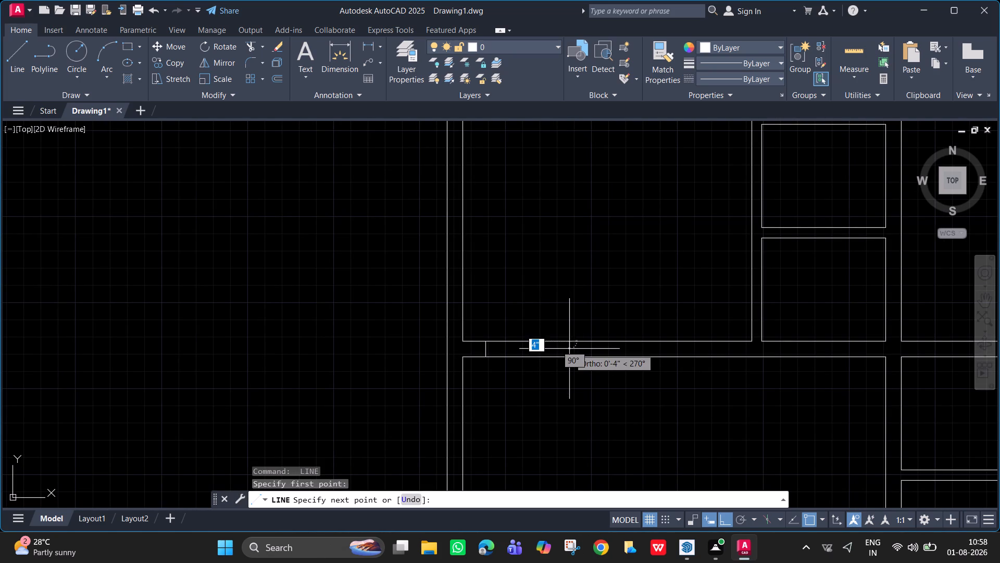
left_click(569, 359)
key("space")
scroll(674, 363, "down", 2)
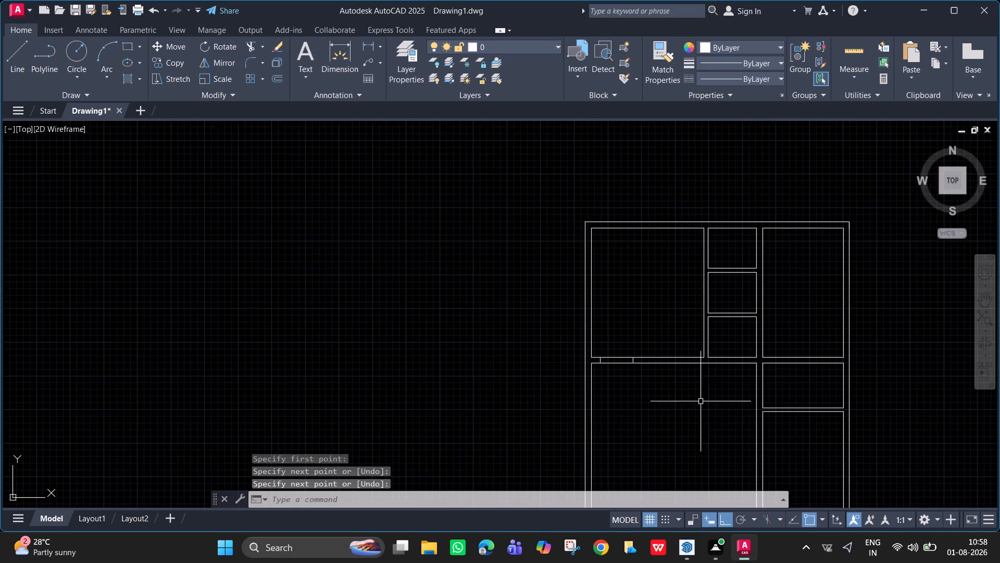
Draw two horizontal 9" lines across the wall between the lower left and lower right rooms, just below the new partition.
middle_click_drag(704, 407, 622, 349)
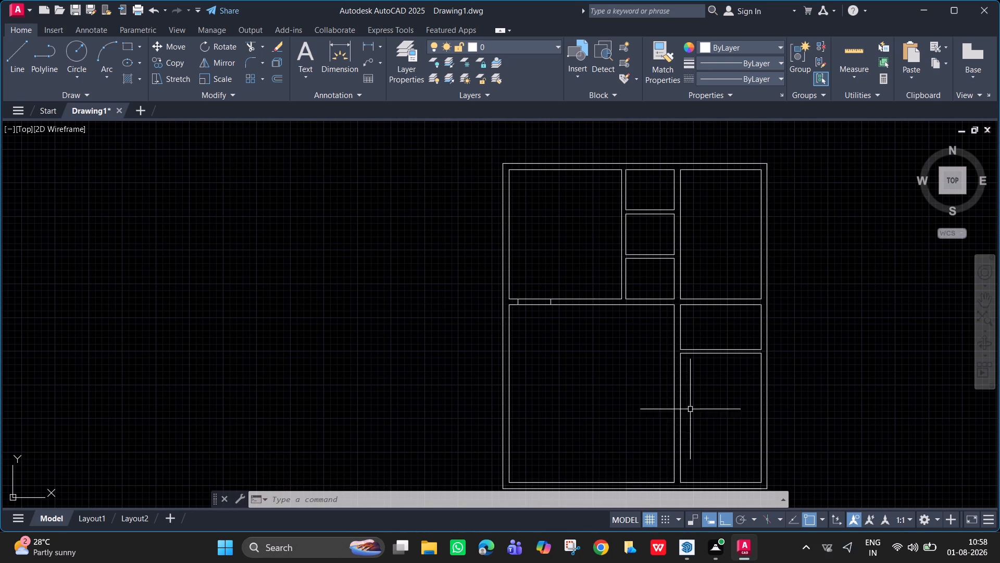
scroll(676, 390, "up", 3)
key("space")
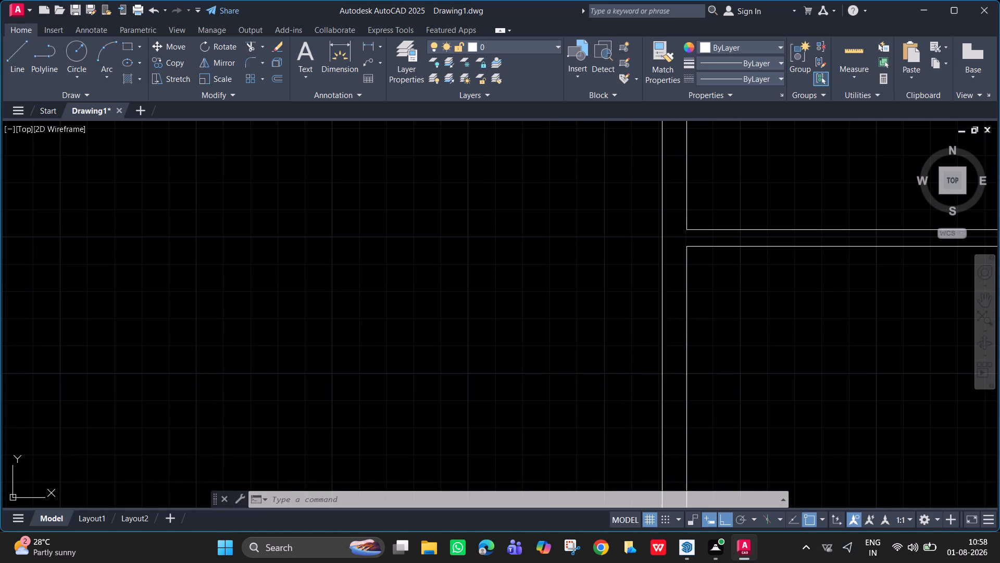
left_click(662, 290)
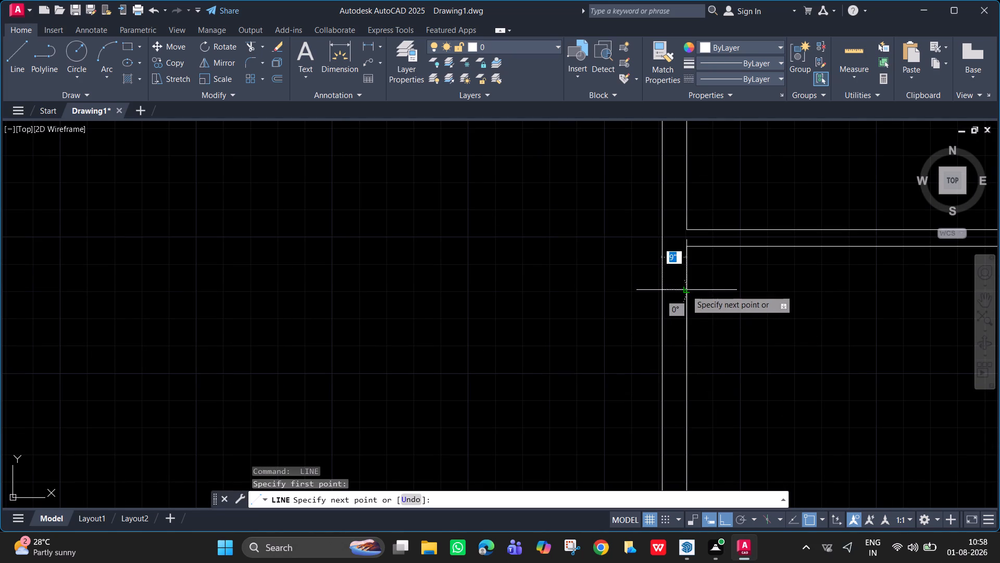
left_click(687, 290)
key("space")
key("space")
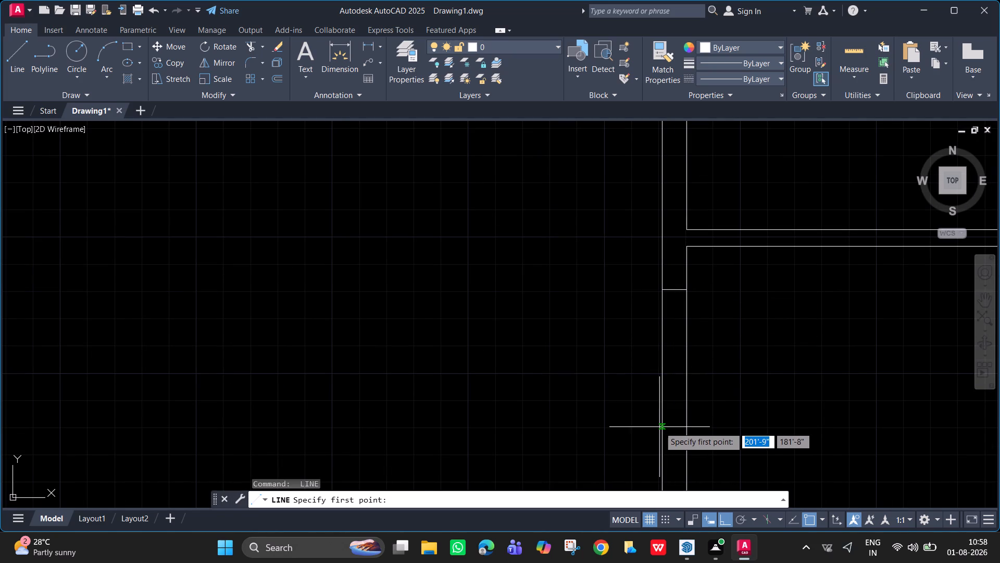
left_click(661, 432)
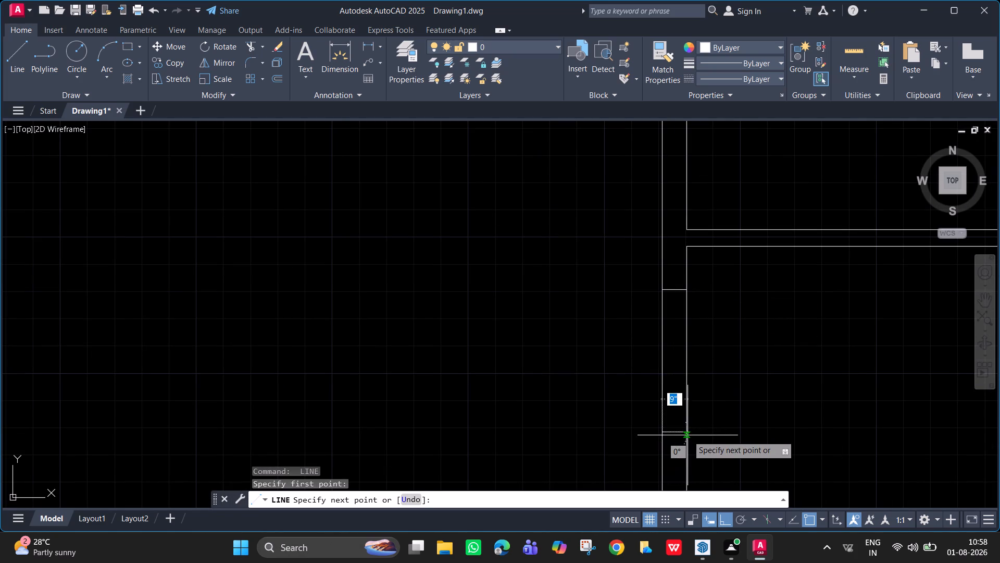
left_click(687, 432)
scroll(714, 345, "down", 4)
key("space")
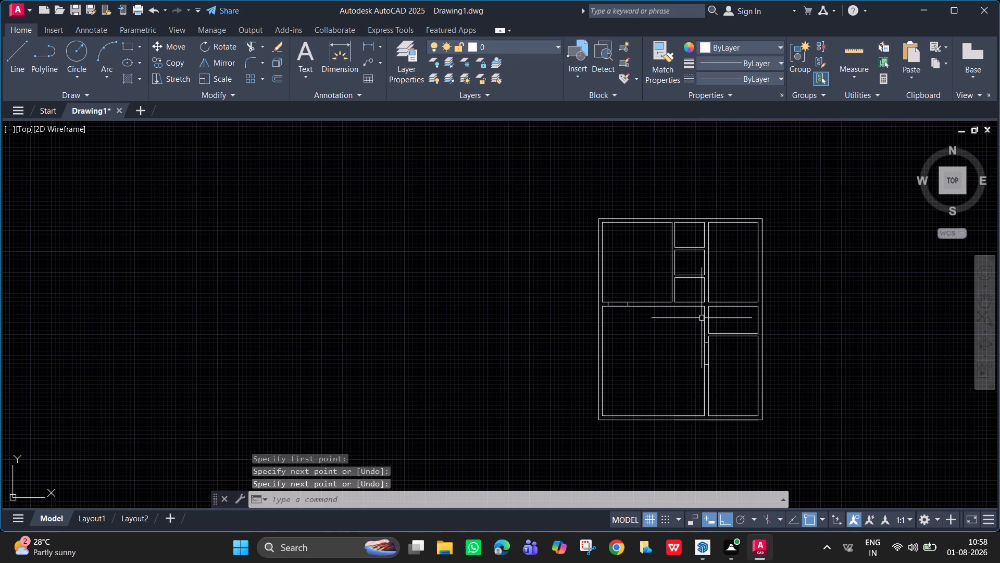
Draw two vertical 9" lines across the wall below the upper right room, near its left end, to mark an opening.
scroll(710, 296, "up", 3)
middle_click_drag(710, 294, 645, 279)
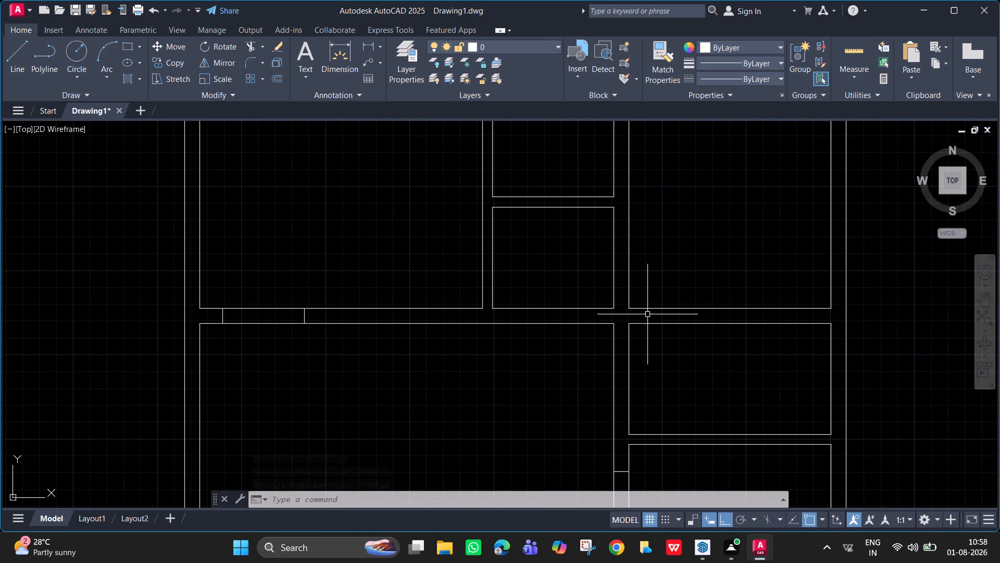
key("space")
left_click(637, 309)
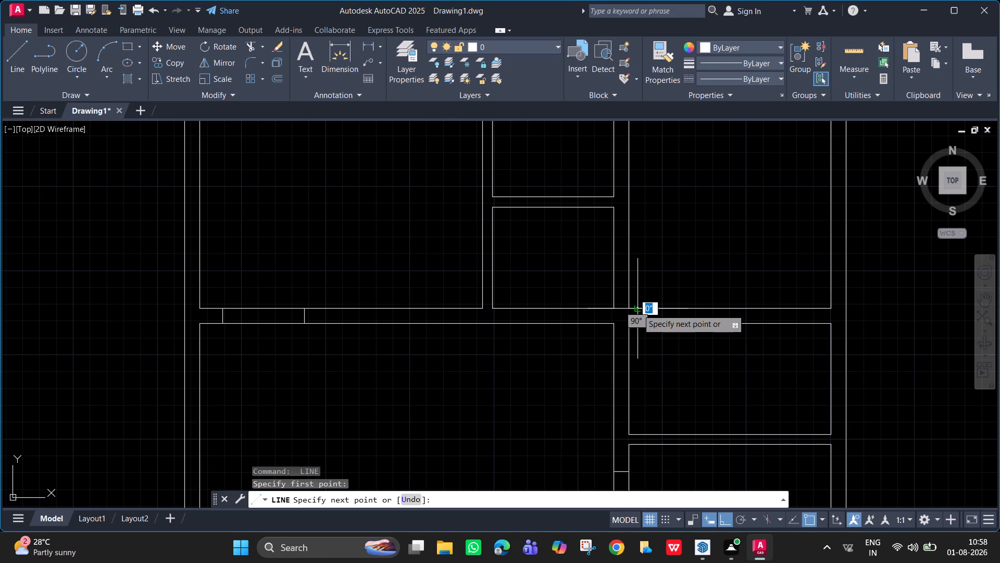
left_click(639, 325)
key("space")
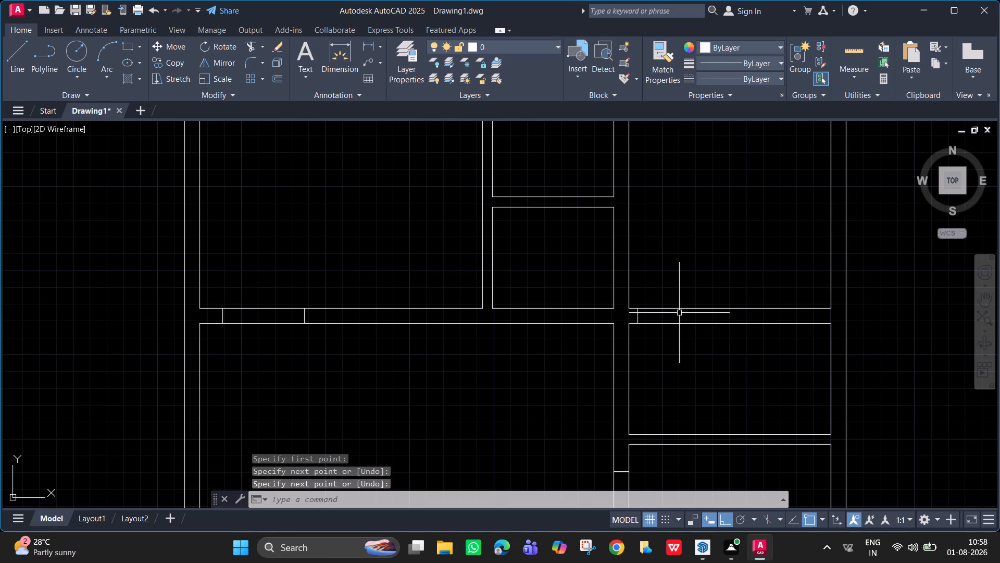
key("space")
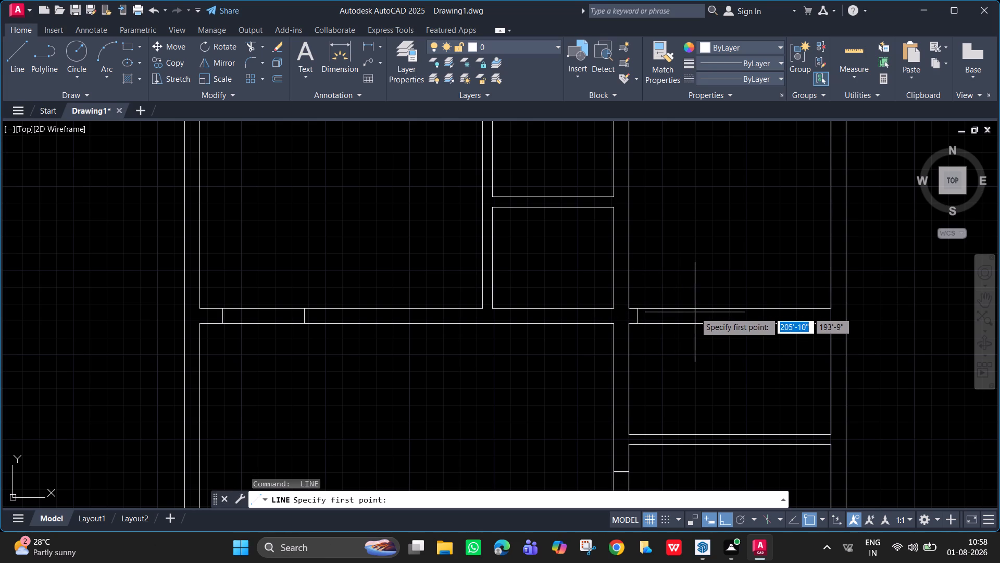
left_click(698, 309)
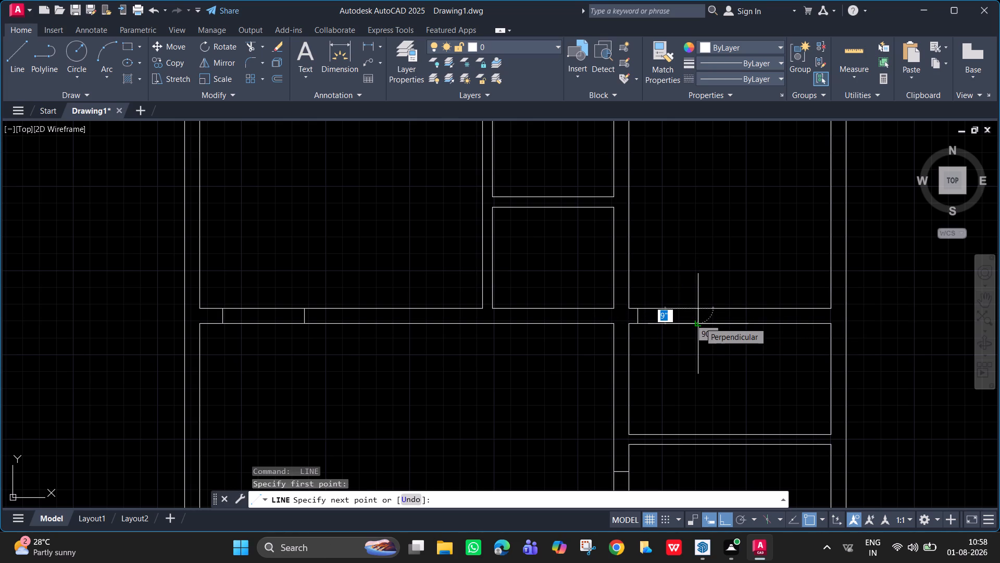
left_click(699, 322)
key("space")
Draw two horizontal lines across the wall between the middle small room and the upper right room to mark an opening.
scroll(650, 240, "down", 3)
middle_click_drag(653, 253, 678, 316)
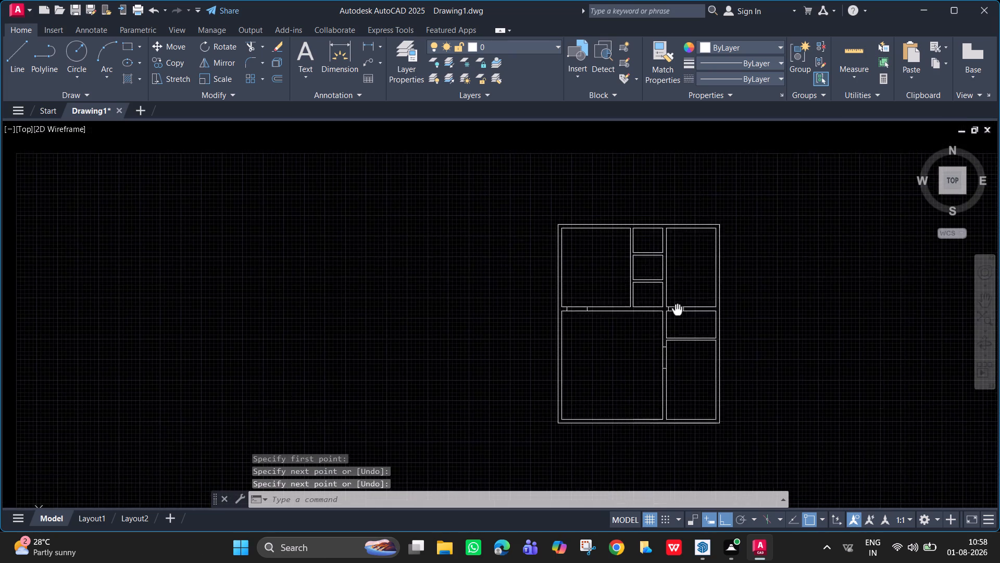
middle_click_drag(678, 316, 678, 316)
scroll(677, 308, "up", 2)
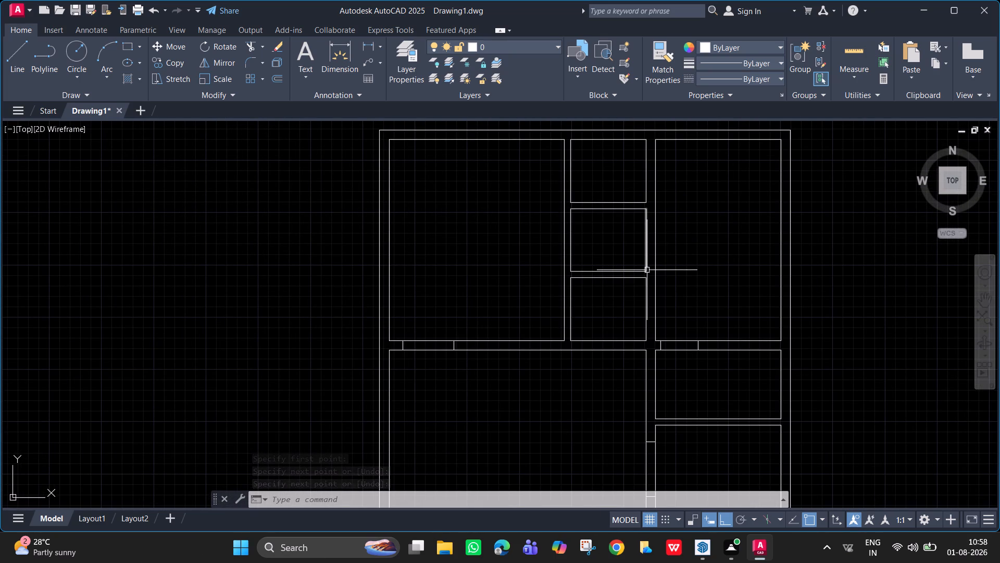
middle_click_drag(647, 270, 645, 292)
scroll(645, 292, "up", 1)
key("space")
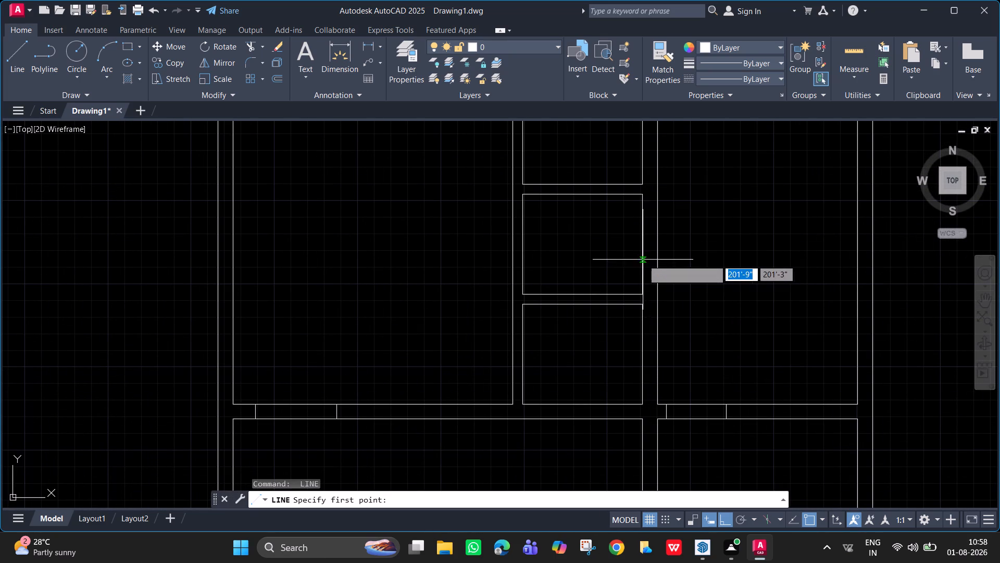
left_click(643, 285)
left_click(659, 286)
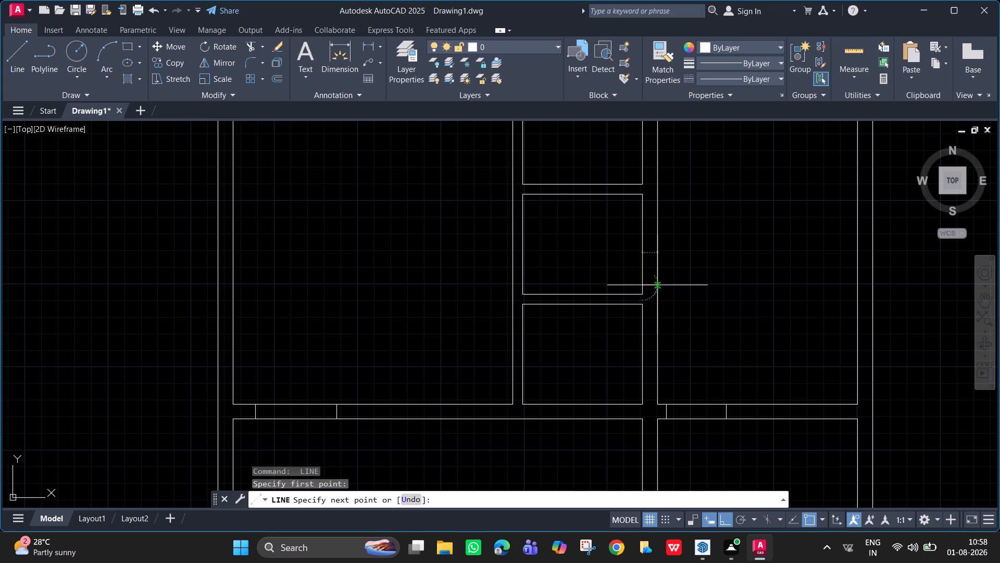
key("space")
key("space")
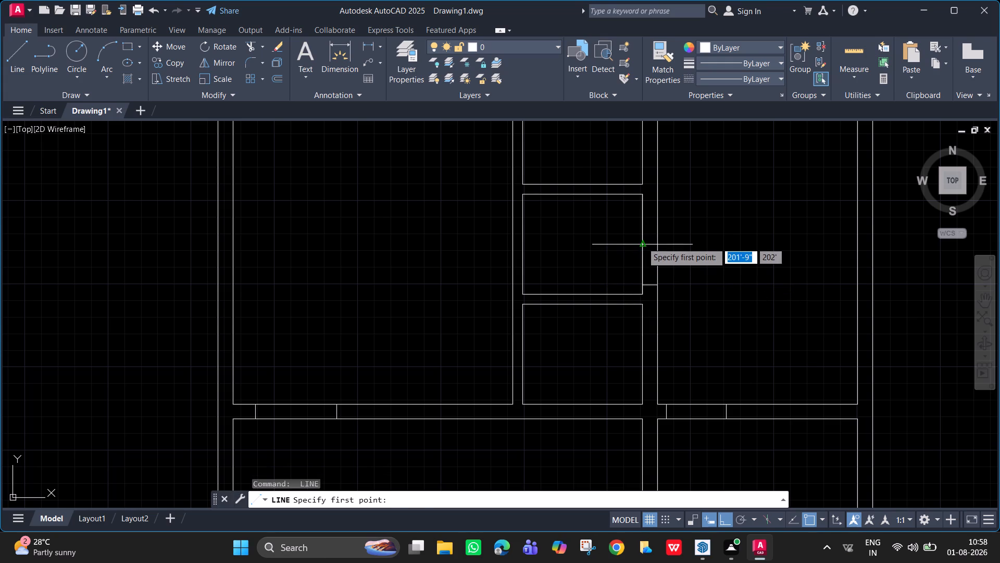
left_click(642, 242)
left_click(658, 246)
key("space")
Draw two horizontal lines across the partition between the upper left room and the top small room to mark an opening.
middle_click_drag(652, 225, 652, 288)
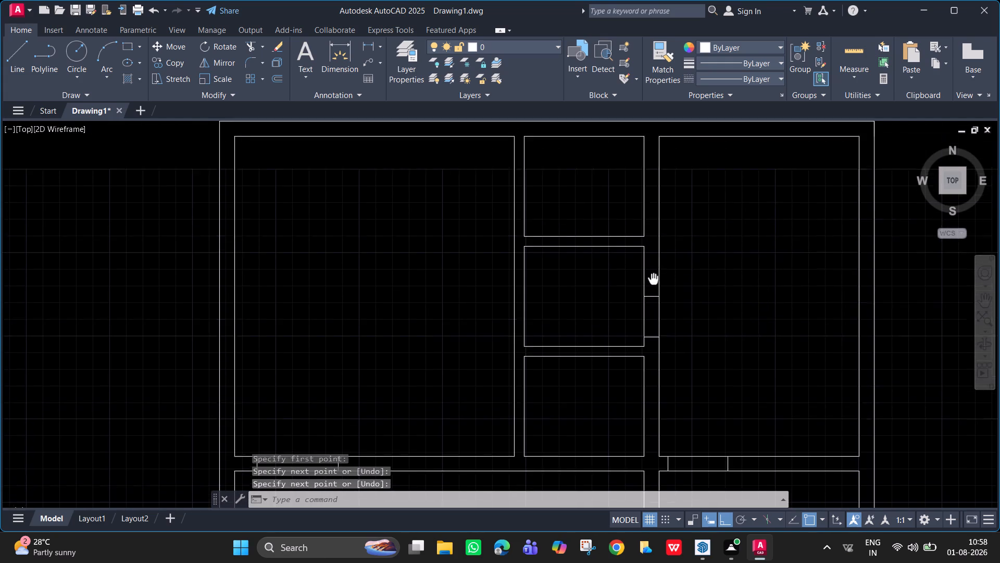
middle_click_drag(652, 288, 650, 344)
middle_click_drag(526, 307, 591, 356)
key("space")
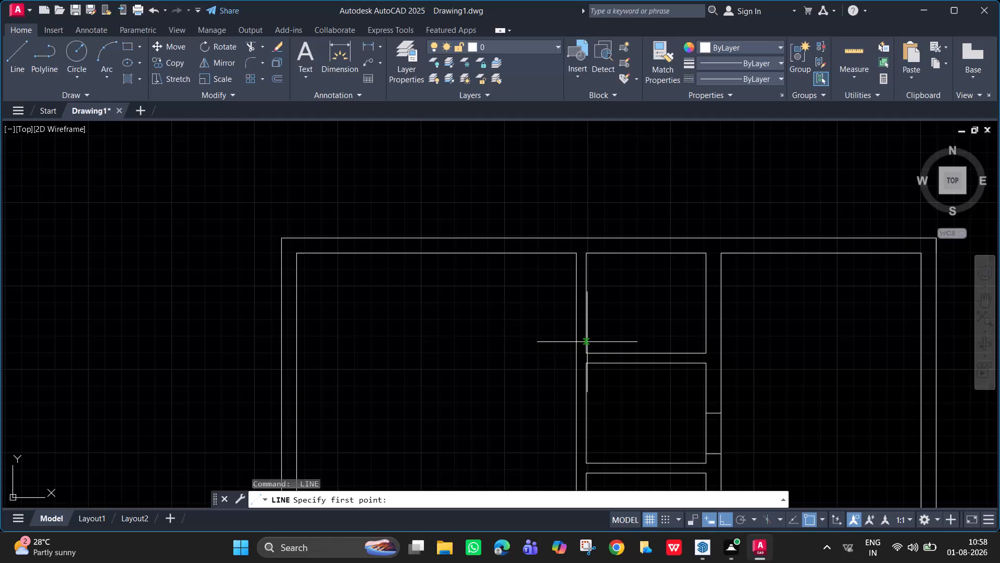
left_click(587, 345)
left_click(575, 344)
key("space")
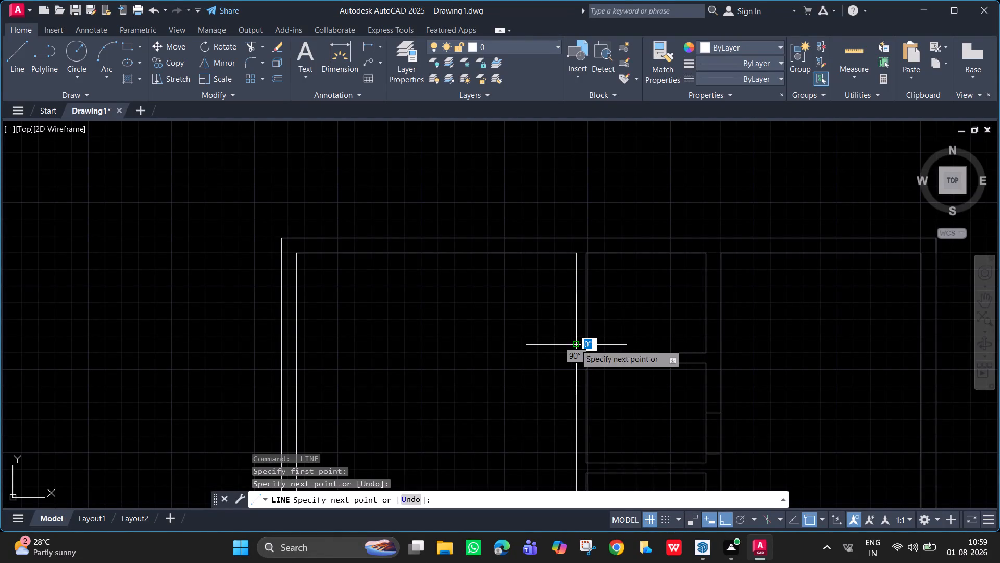
key("space")
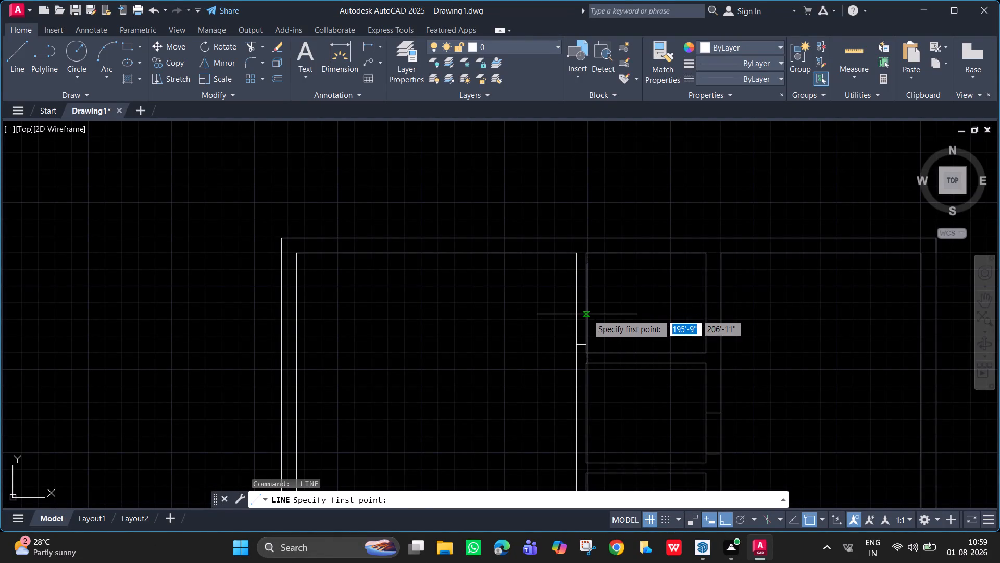
left_click(587, 314)
left_click(577, 312)
key("space")
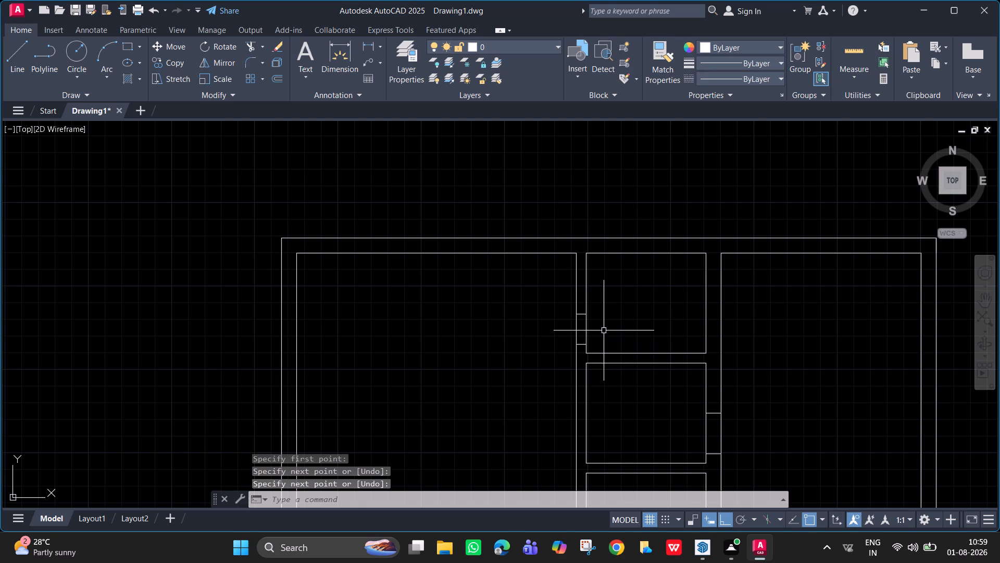
Draw two vertical lines across the wall below the lowest small room, near its left end, to mark an opening.
scroll(607, 340, "down", 1)
middle_click_drag(609, 344, 602, 319)
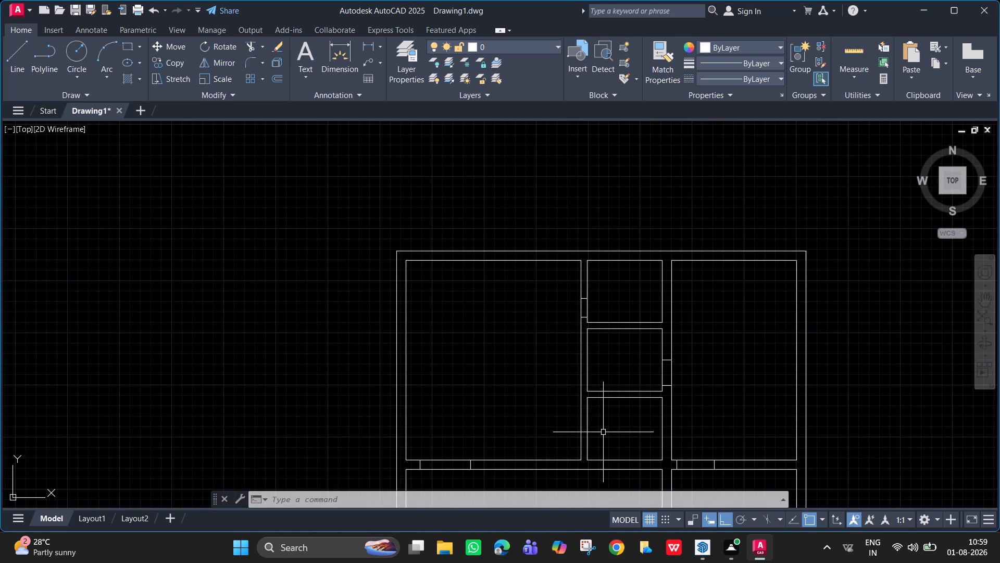
middle_click_drag(597, 481, 585, 415)
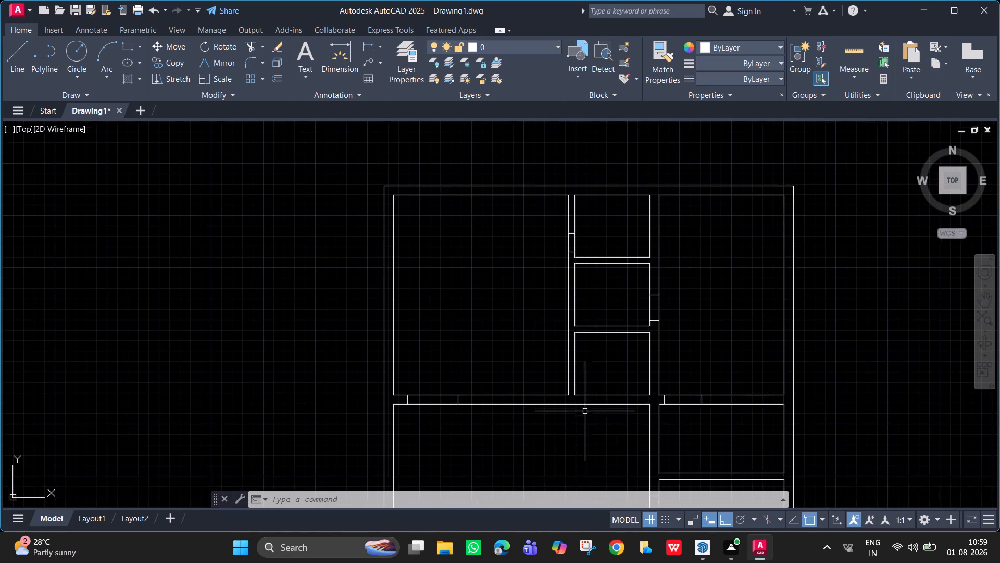
scroll(585, 403, "up", 1)
key("space")
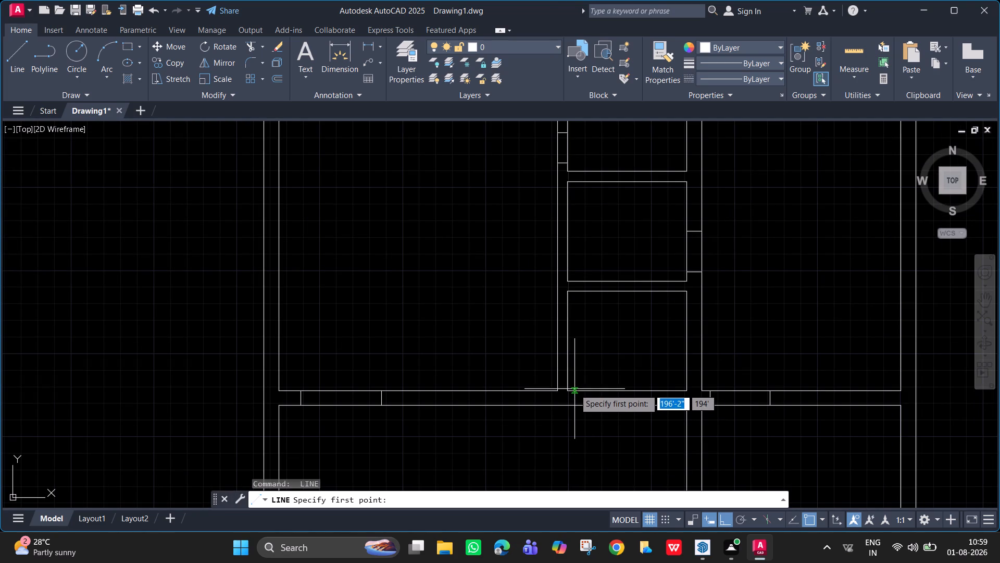
left_click(580, 391)
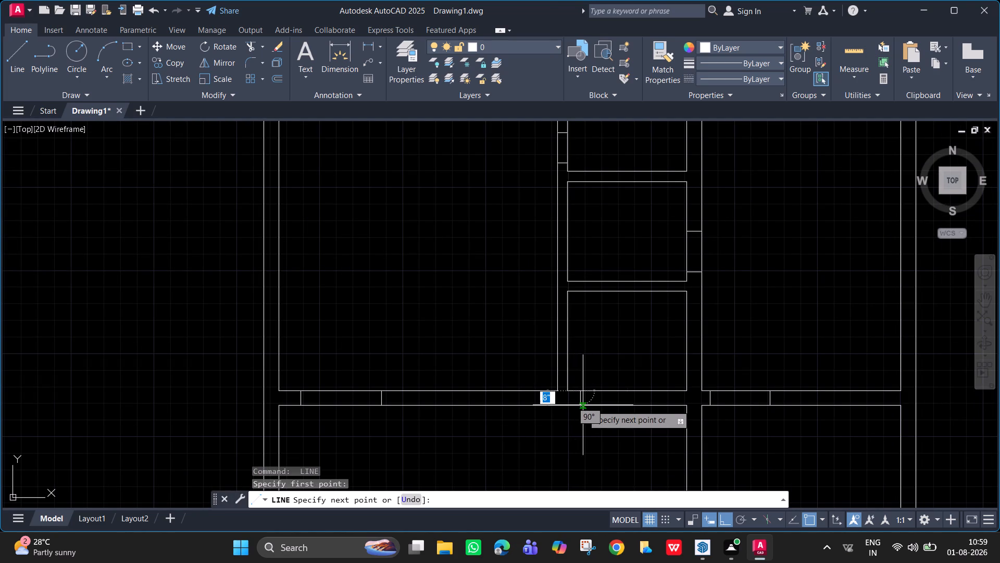
left_click(582, 406)
key("space")
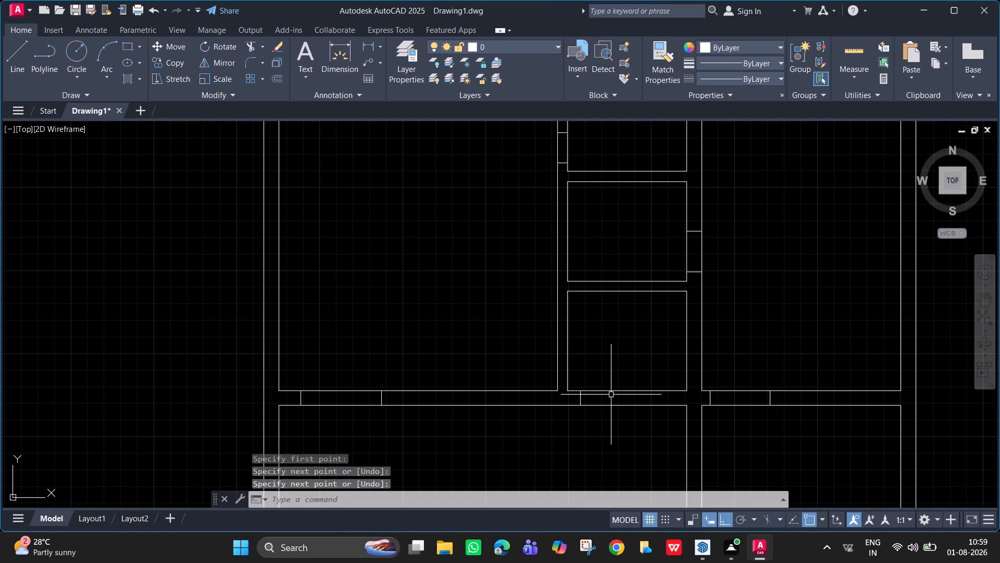
key("space")
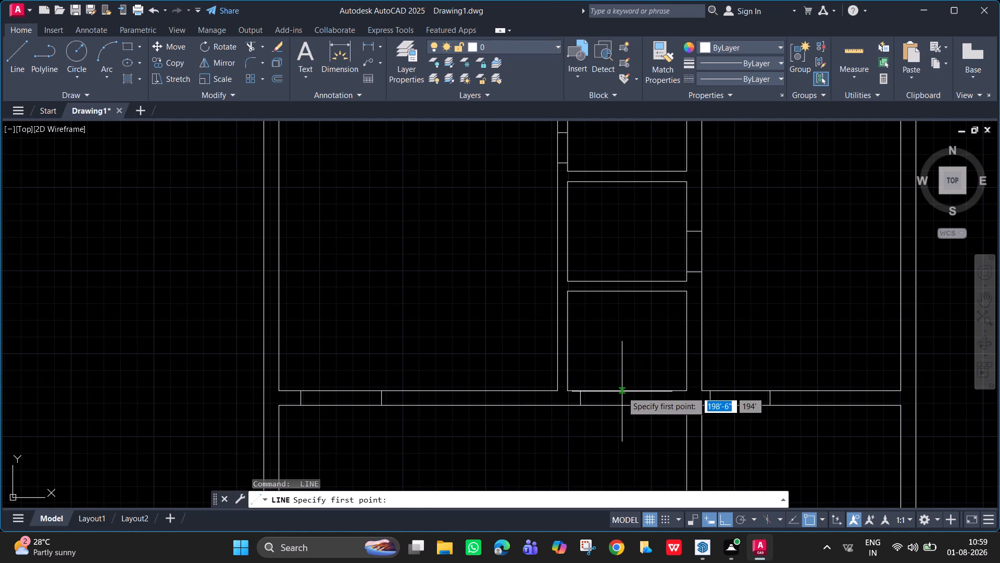
left_click(622, 391)
left_click(623, 405)
key("space")
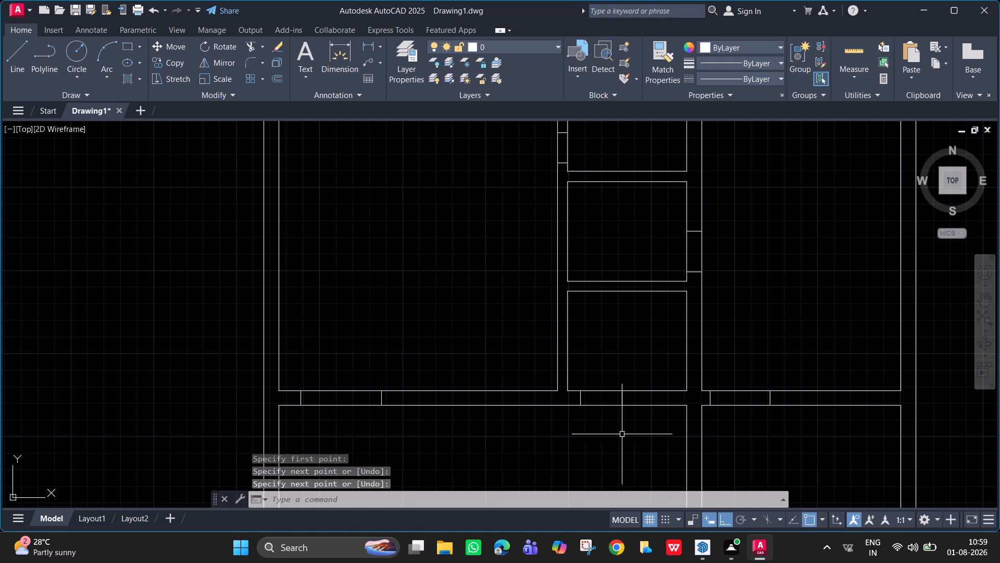
Trim the wall lines inside the marked openings of the three small rooms and the one below the upper left room.
type("tr")
key("Return")
left_click_drag(617, 429, 608, 390)
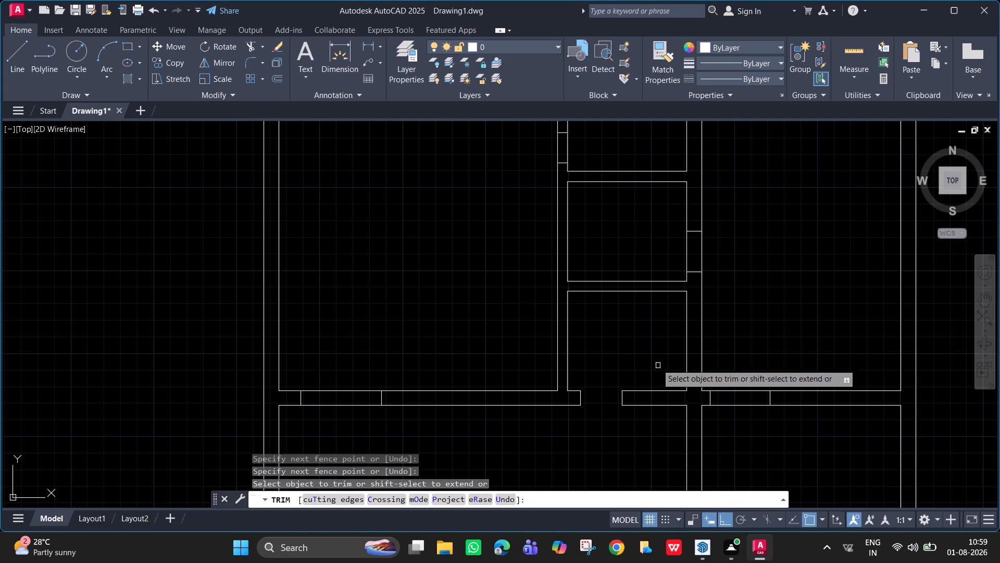
left_click_drag(662, 261, 736, 258)
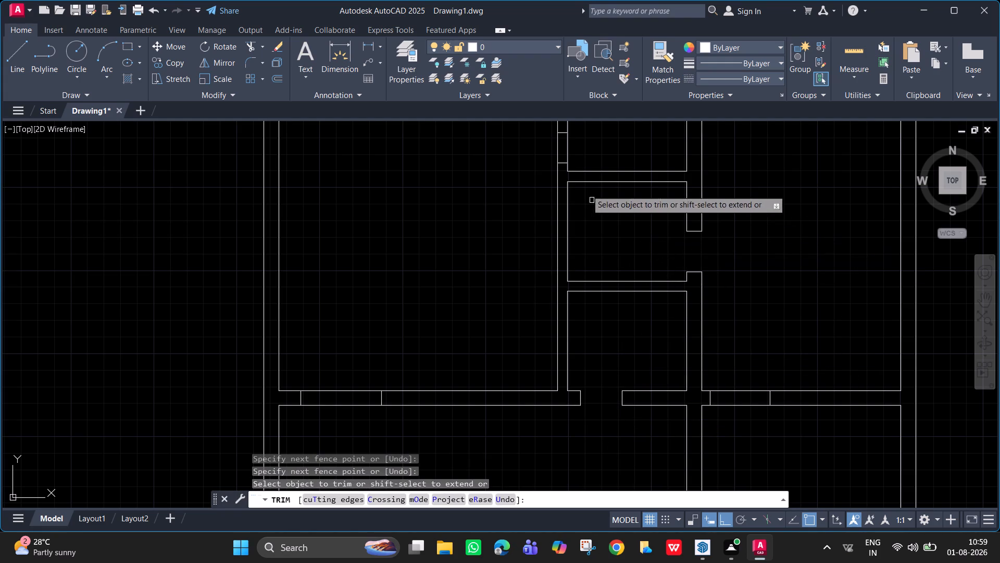
left_click_drag(579, 156, 549, 150)
middle_click_drag(582, 183, 596, 222)
scroll(582, 183, "down", 1)
left_click_drag(465, 371, 453, 292)
Trim the wall lines inside the openings below the upper right room and between the lower left and lower right rooms.
scroll(677, 421, "down", 1)
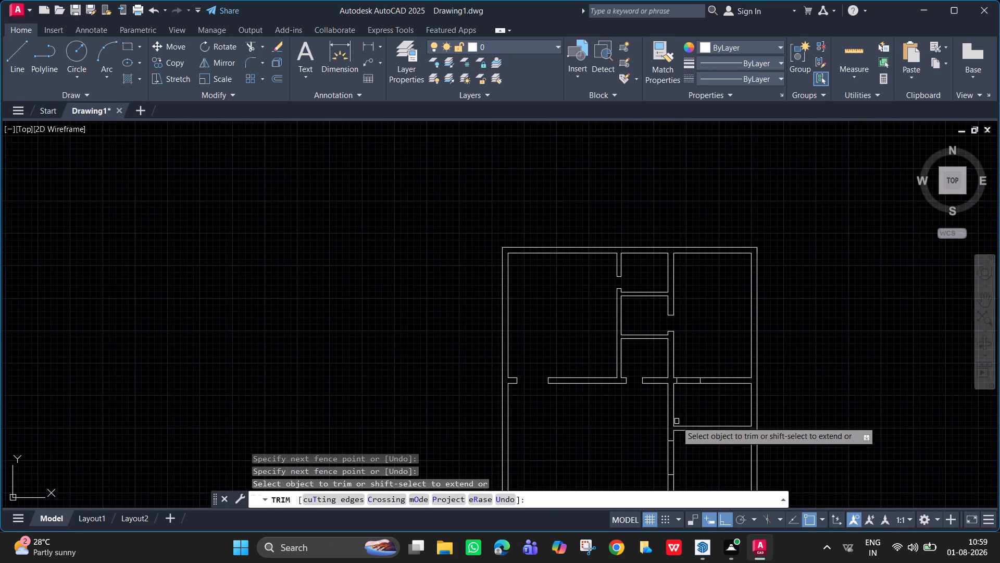
middle_click_drag(673, 418, 662, 400)
scroll(662, 400, "down", 1)
scroll(676, 393, "up", 3)
left_click_drag(661, 362, 635, 300)
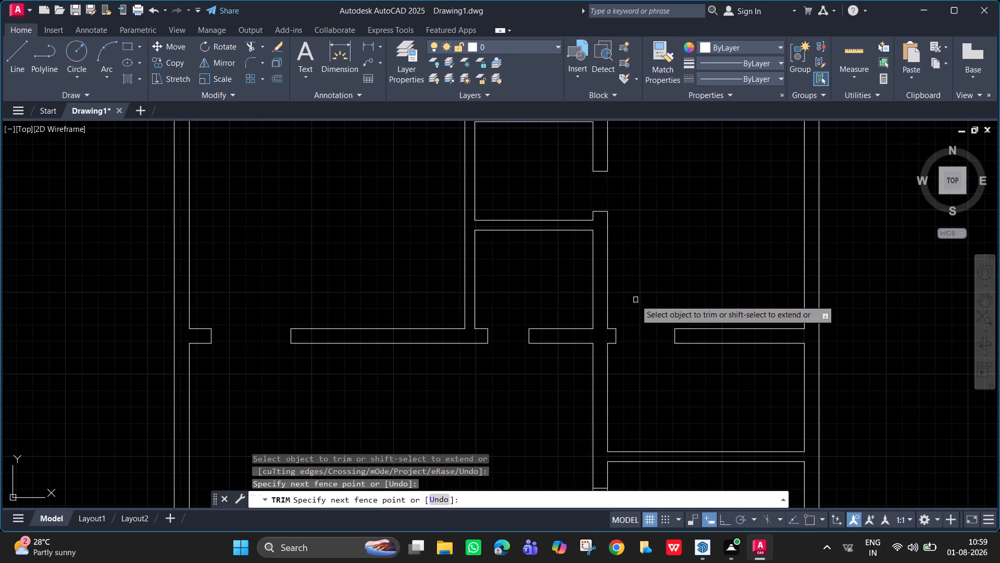
middle_click_drag(654, 417, 617, 223)
left_click_drag(587, 328, 541, 321)
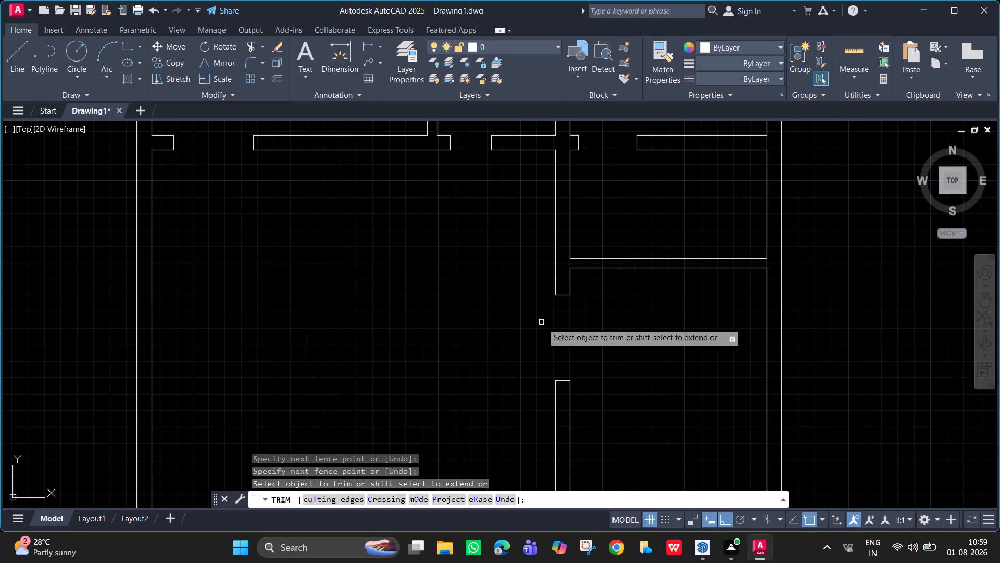
scroll(547, 327, "down", 2)
middle_click_drag(549, 328, 604, 347)
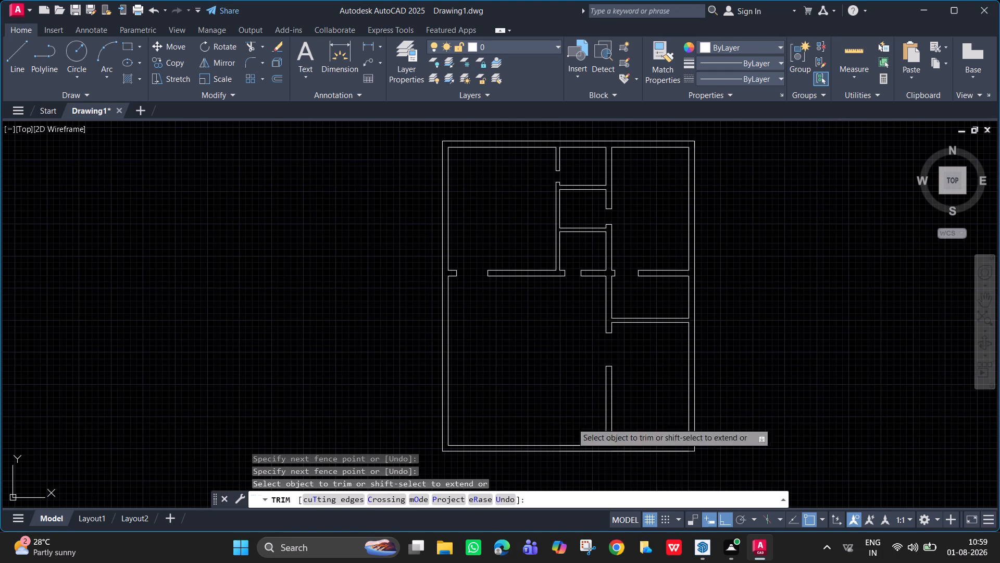
key("space")
Draw two vertical lines across the bottom exterior wall near the plan's lower left corner to mark an opening.
scroll(481, 430, "up", 2)
middle_click_drag(481, 430, 511, 282)
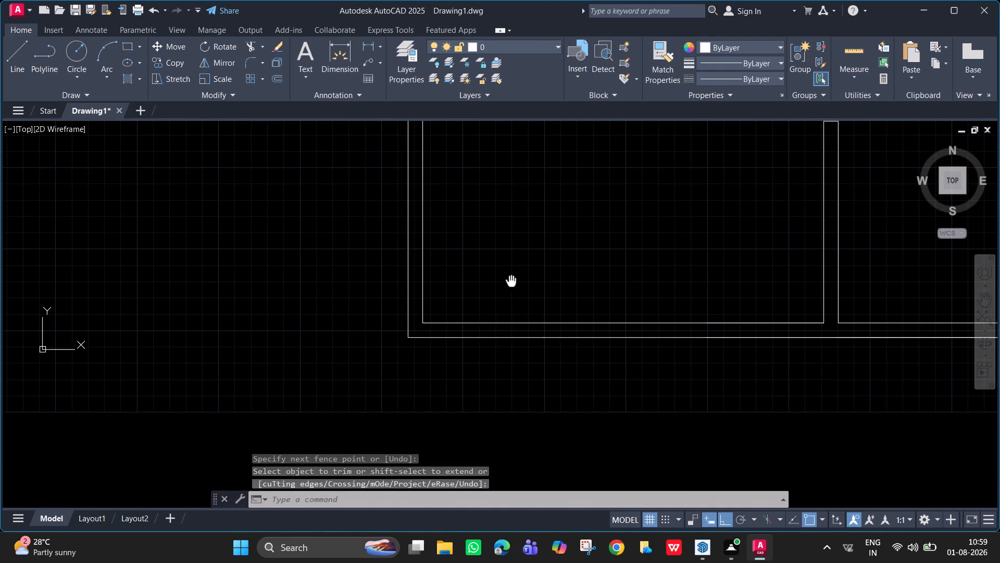
key("l")
key("Return")
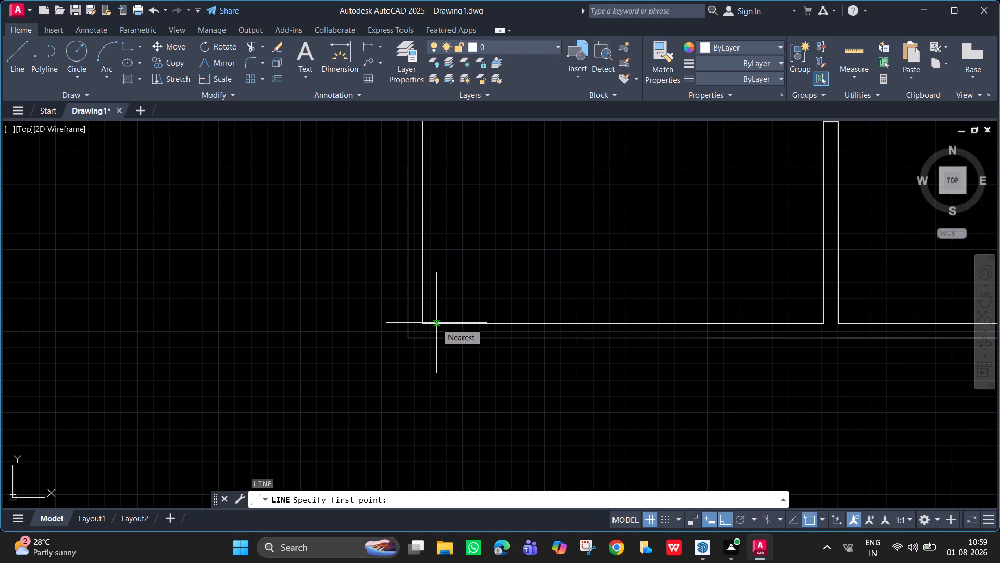
left_click(445, 324)
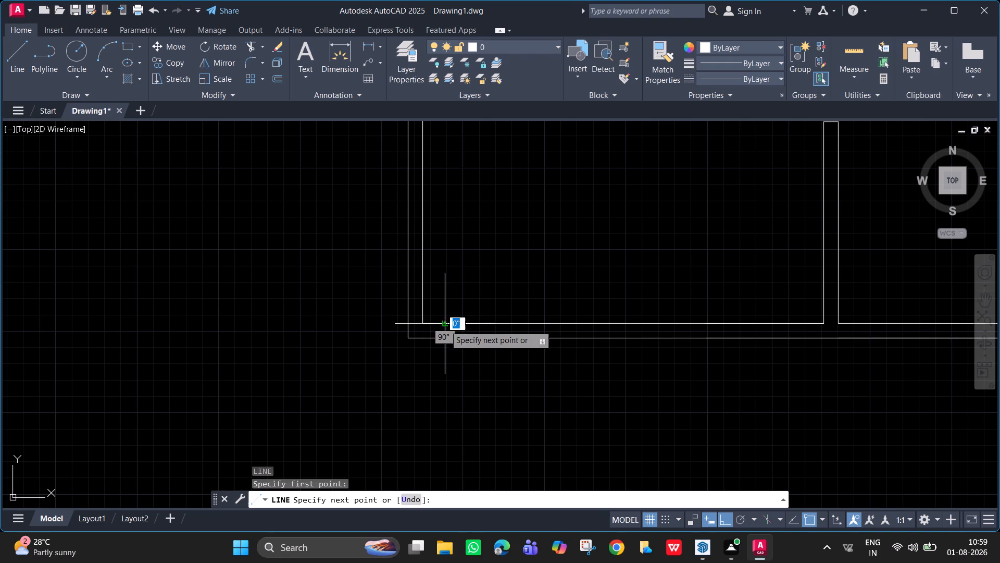
left_click(444, 338)
key("space")
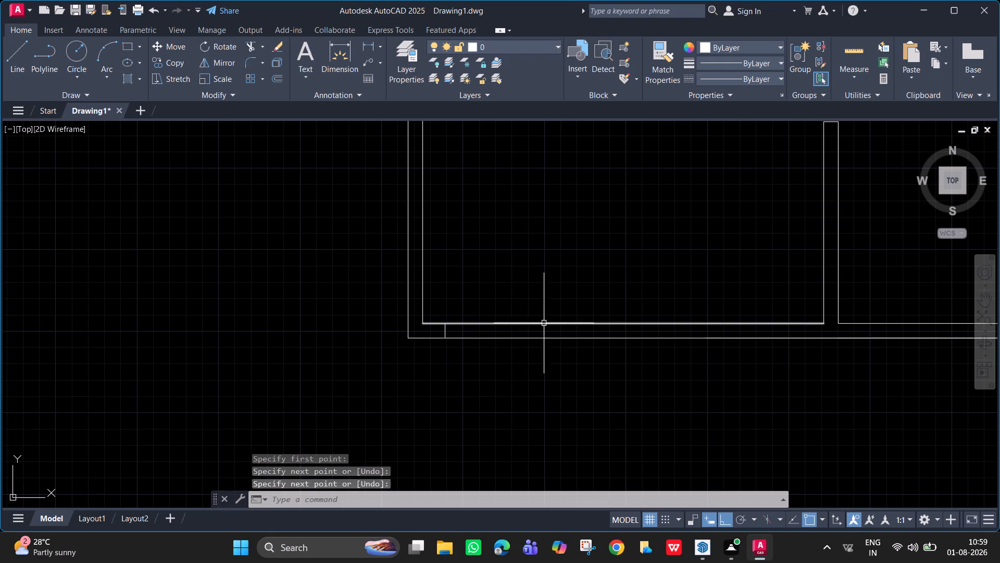
key("space")
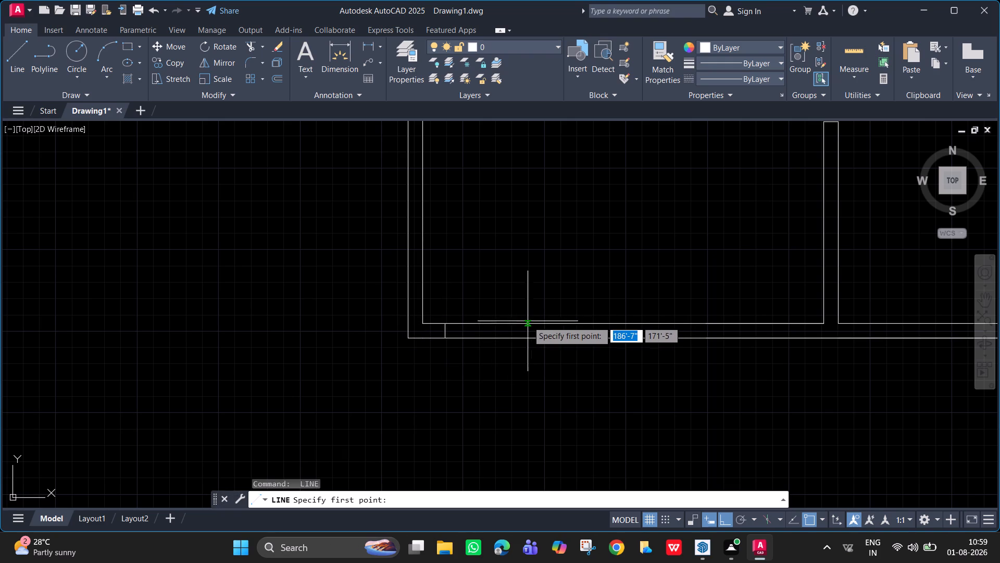
left_click(529, 322)
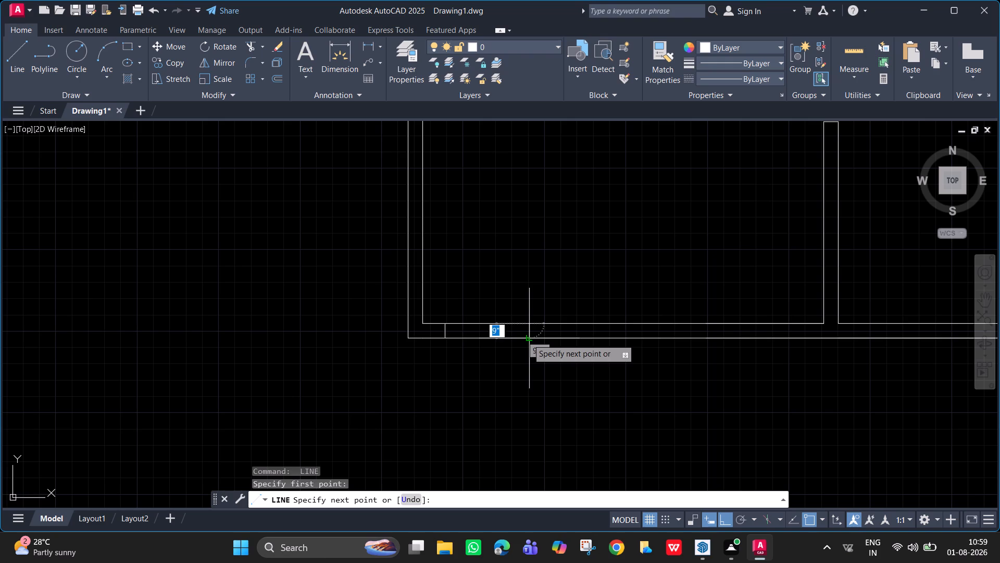
left_click(528, 339)
key("space")
Trim the bottom exterior wall lines between the two opening marks near the lower left corner.
type("tr")
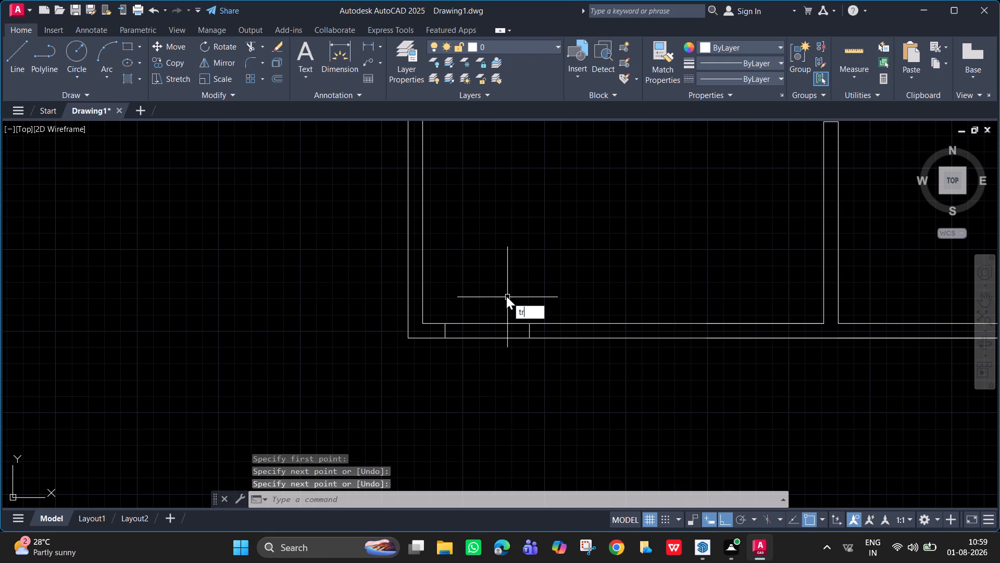
key("Return")
left_click_drag(496, 285, 503, 349)
scroll(503, 349, "down", 1)
middle_click_drag(564, 249, 565, 274)
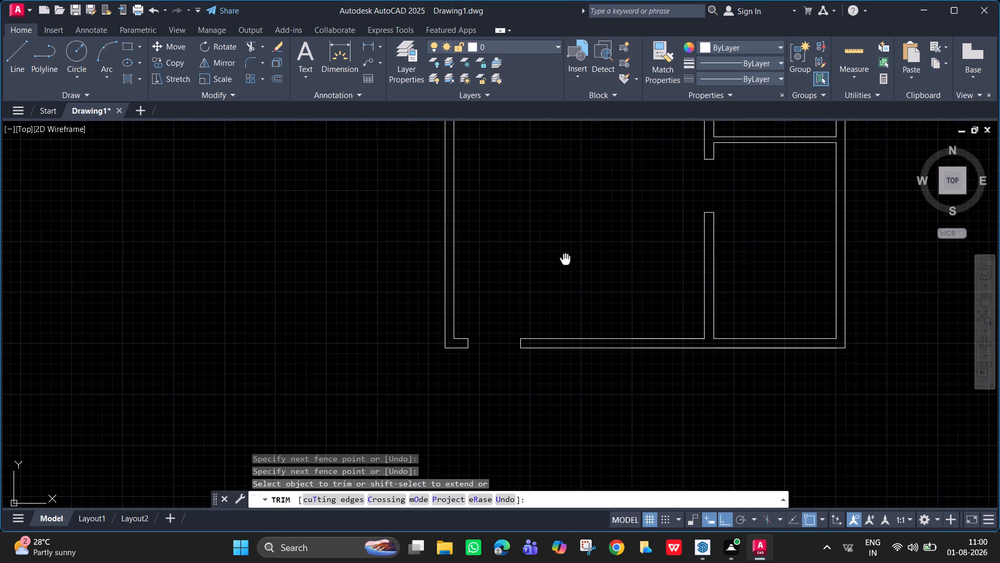
middle_click_drag(565, 274, 512, 383)
scroll(512, 383, "down", 2)
scroll(543, 339, "up", 1)
key("Escape")
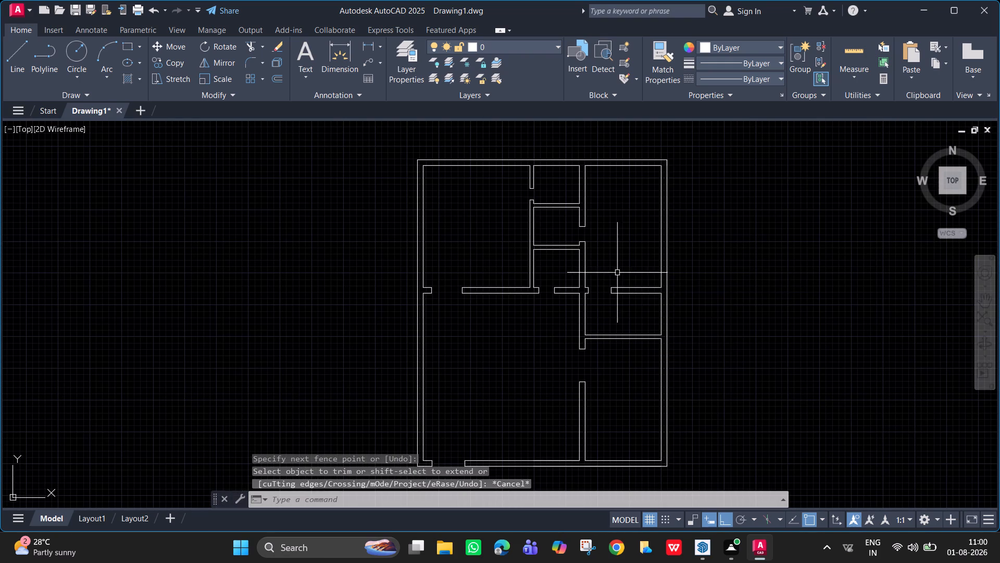
key("space")
key("Escape")
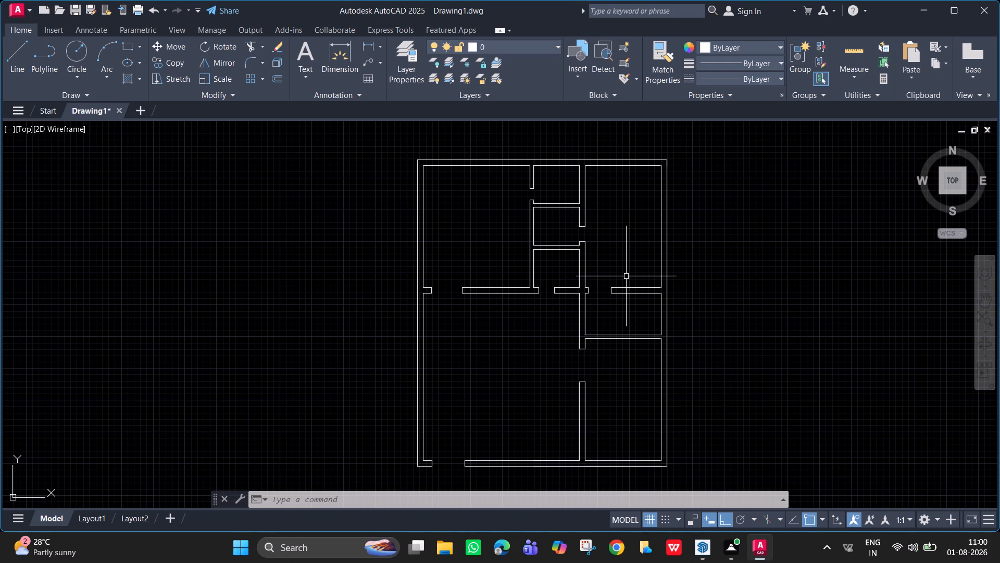
Insert a Door - Imperial block from the tool palettes in the empty space beyond the plan's right wall.
scroll(608, 365, "up", 2)
middle_click_drag(608, 365, 583, 350)
middle_click_drag(548, 327, 522, 286)
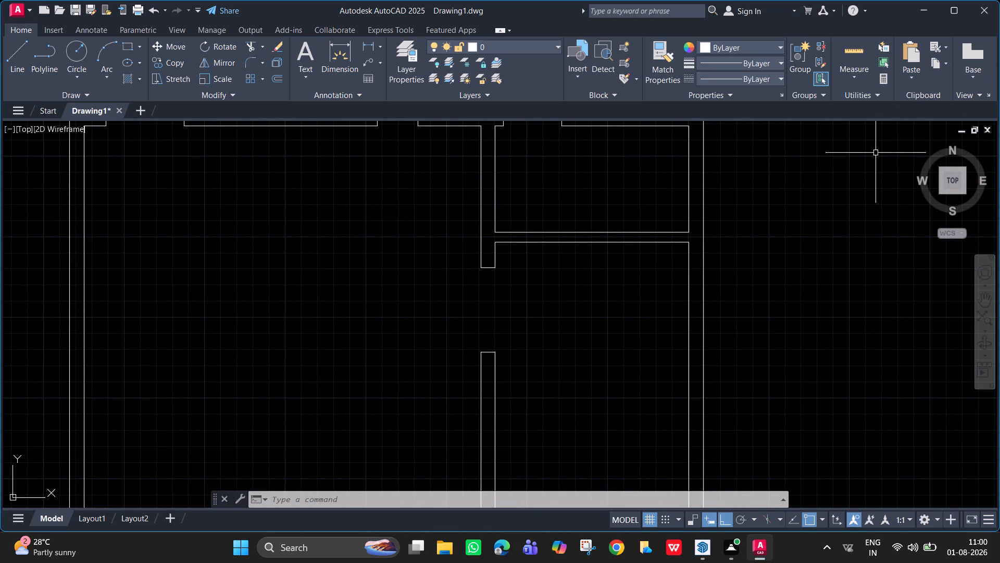
type("tp")
key("Return")
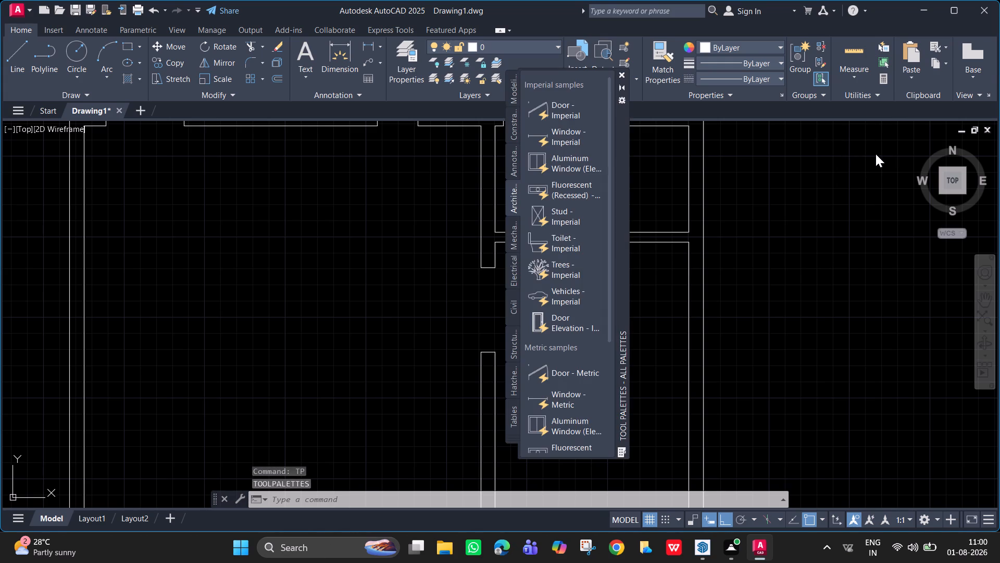
left_click(560, 101)
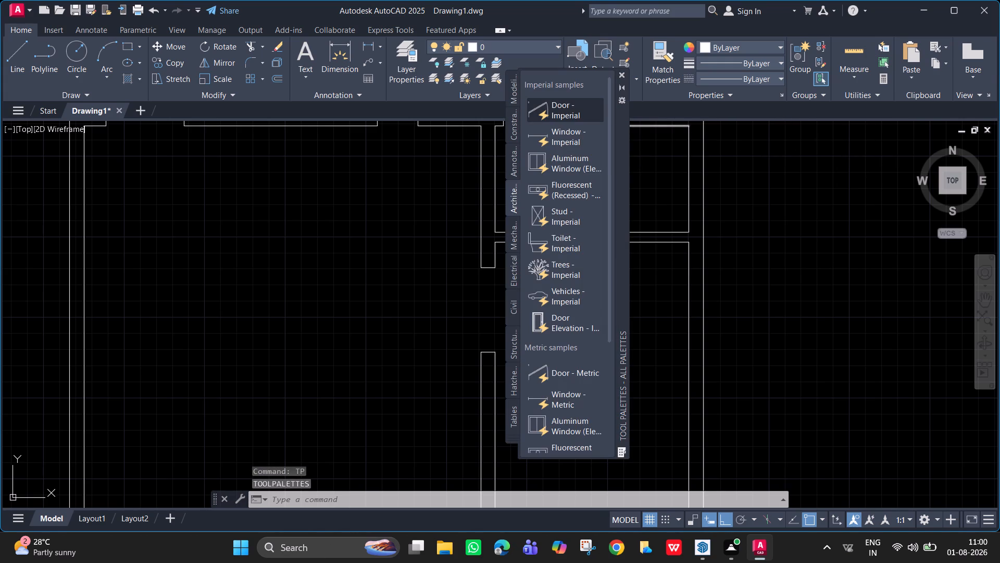
left_click(781, 205)
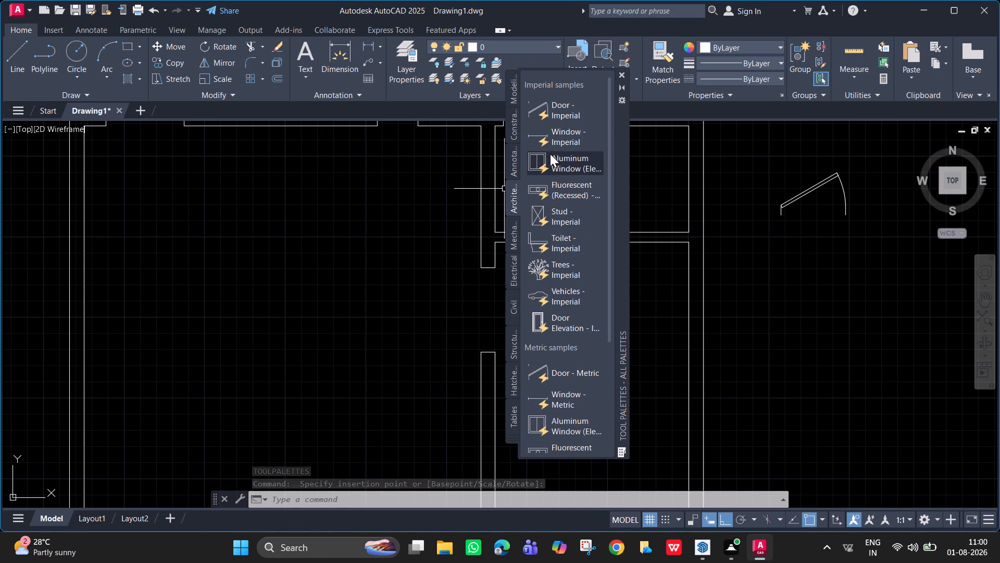
Insert a Toilet - Imperial block below the door block, outside the plan.
left_click(556, 238)
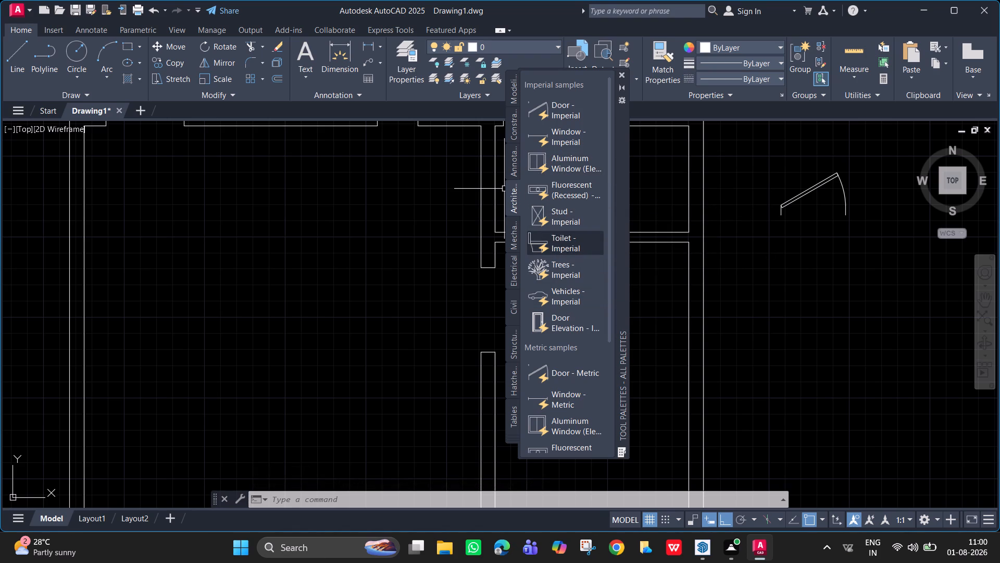
left_click(830, 295)
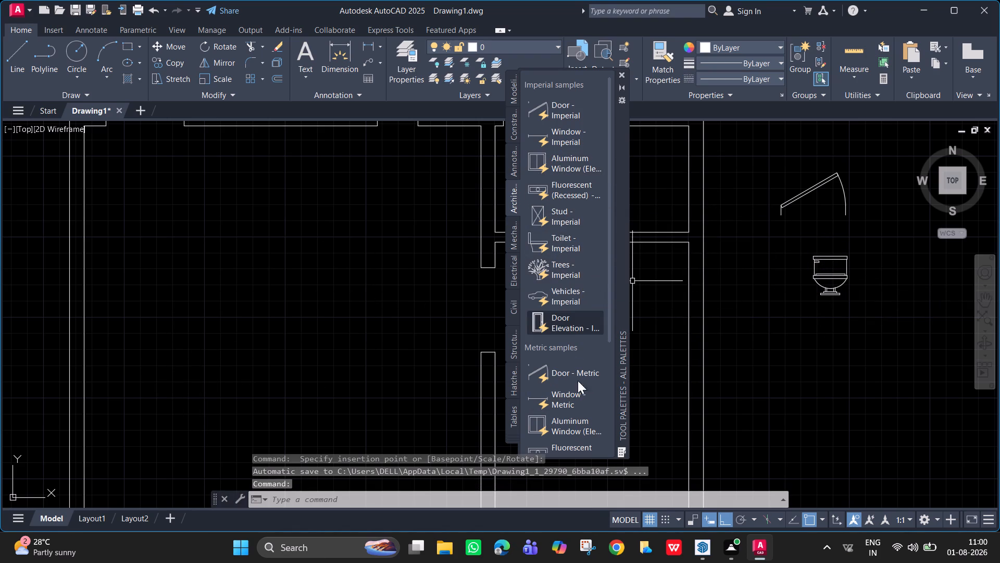
Insert a Window - Imperial block below the toilet block and close the tool palettes.
left_click(578, 136)
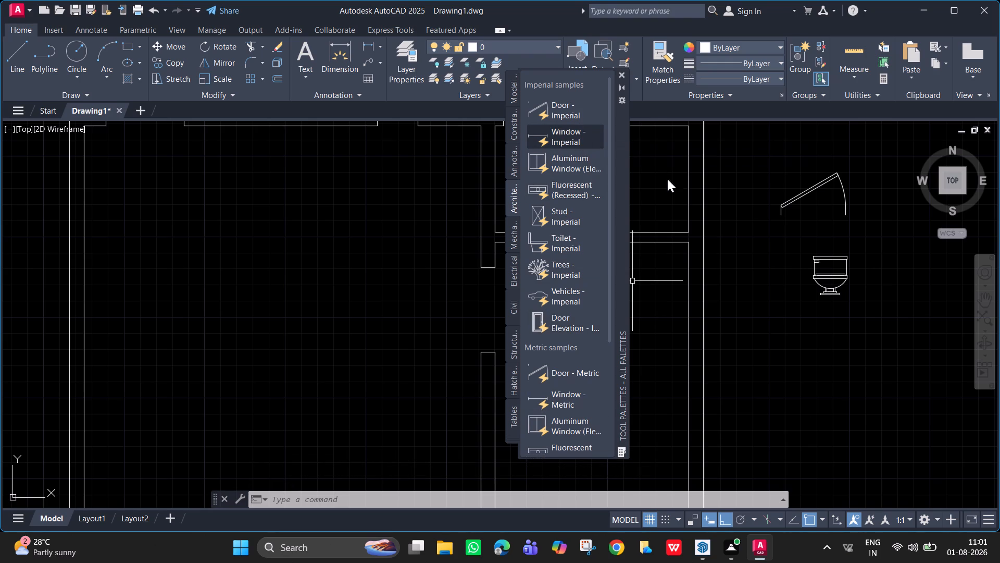
left_click(805, 365)
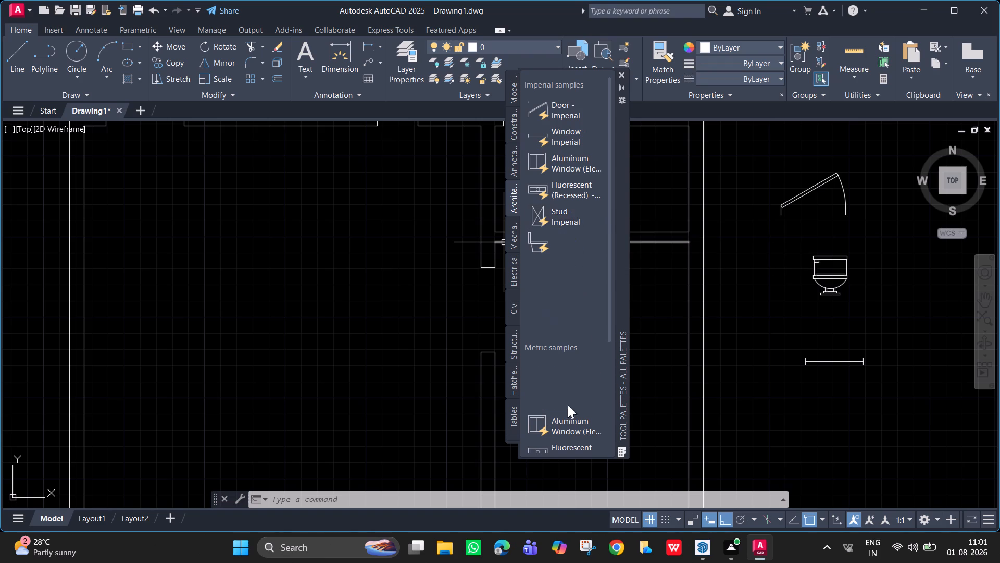
scroll(556, 361, "down", 4)
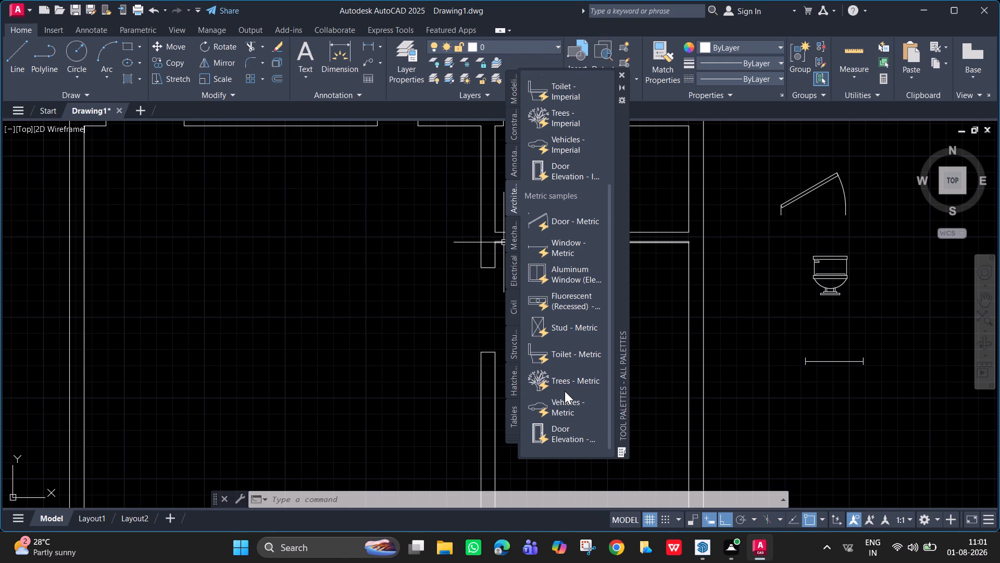
left_click(739, 336)
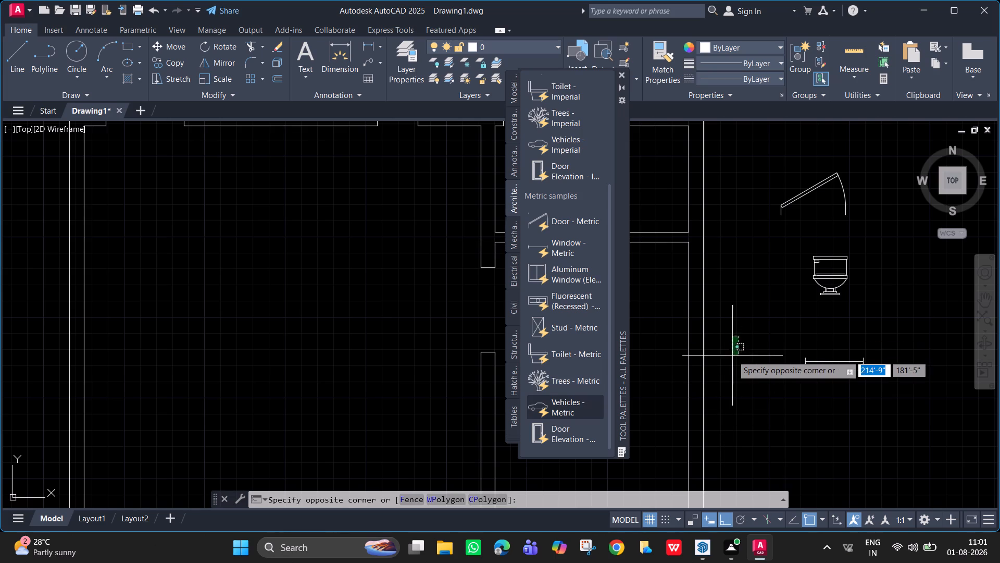
key("Escape")
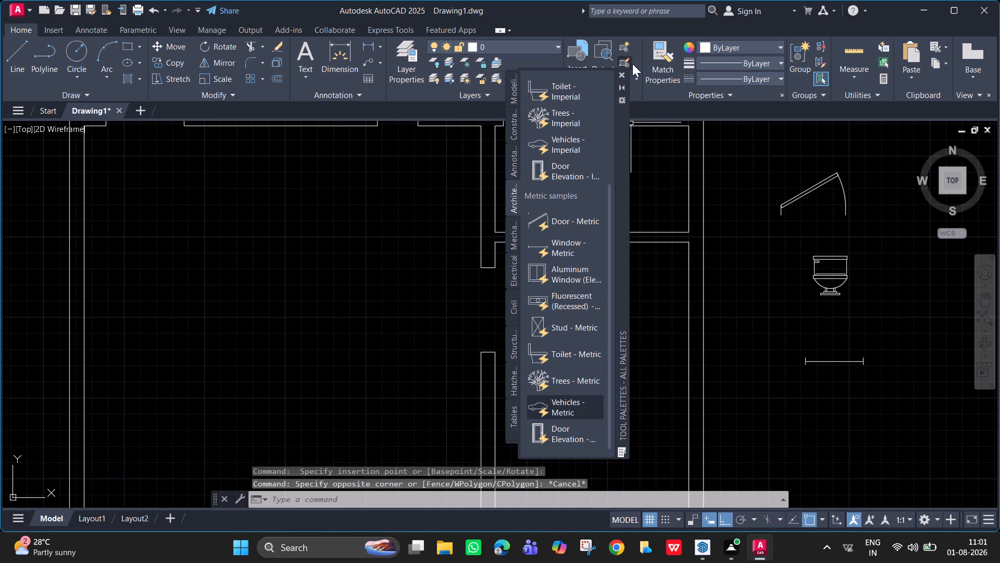
left_click(623, 79)
Set the door block outside the plan to Open 90º.
scroll(540, 250, "down", 3)
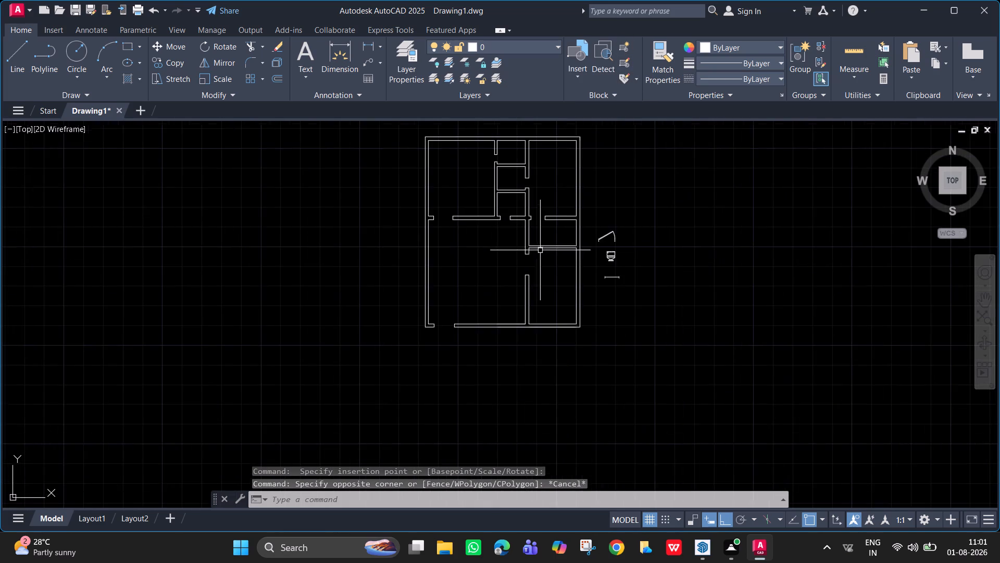
middle_click_drag(541, 241, 571, 297)
scroll(651, 305, "up", 4)
scroll(637, 298, "down", 1)
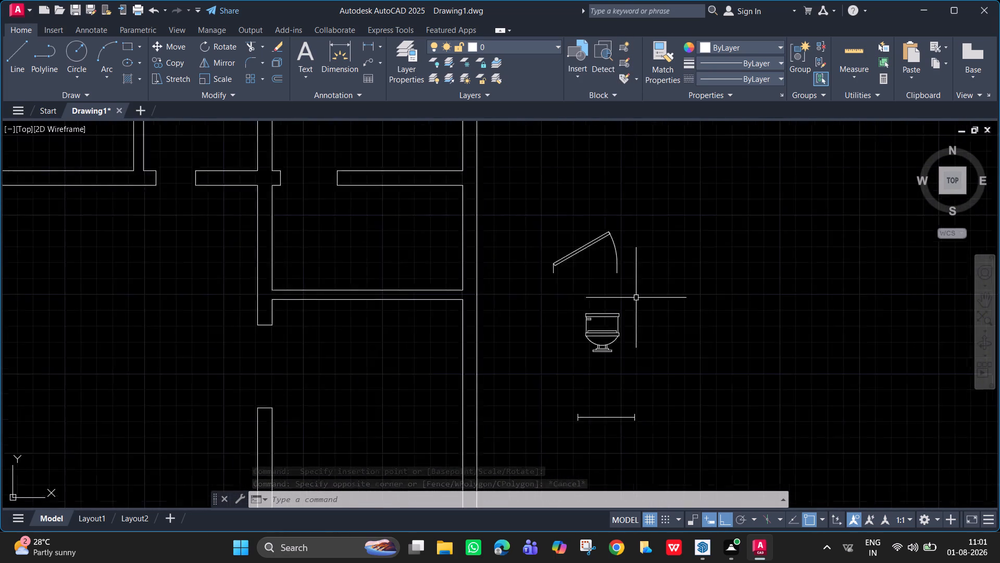
scroll(636, 298, "down", 1)
middle_click_drag(636, 306, 689, 344)
left_click(647, 312)
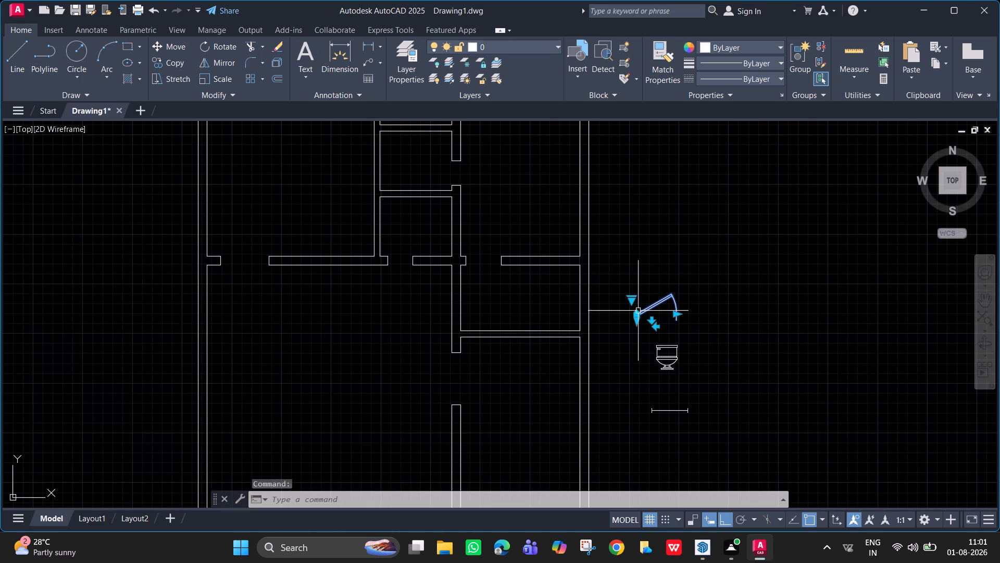
left_click(632, 300)
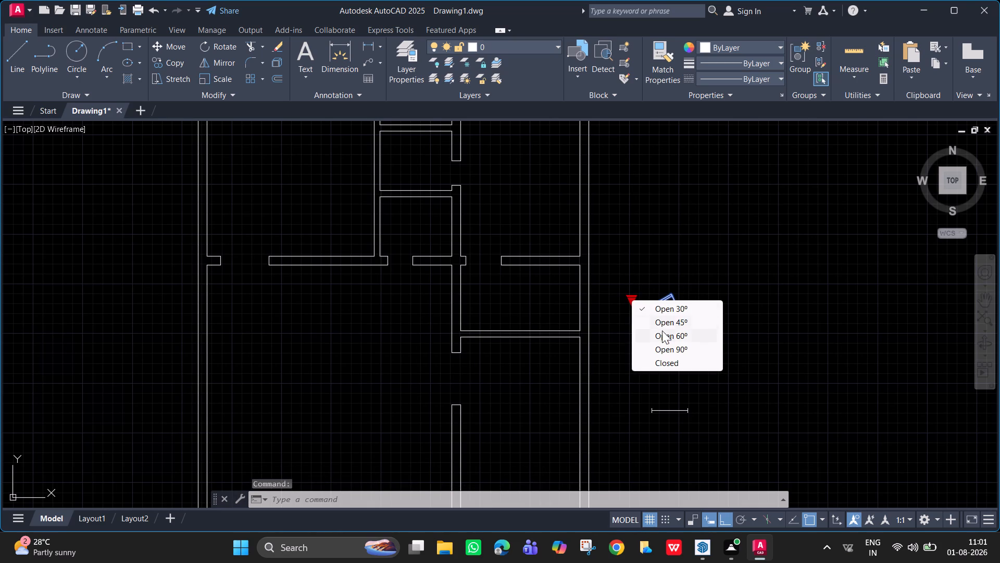
left_click(668, 343)
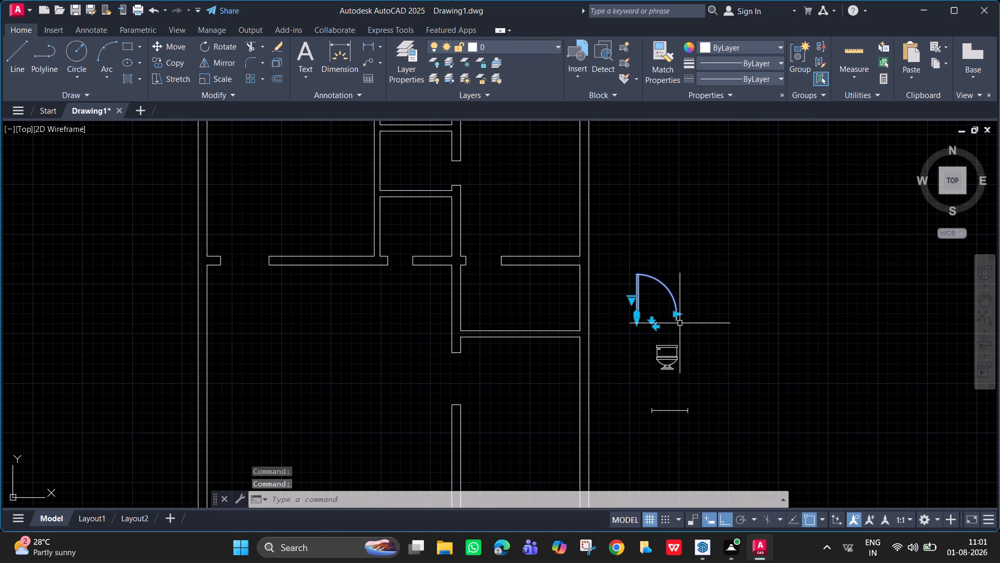
Shrink the width of the door block outside the plan.
left_click_drag(678, 314, 639, 300)
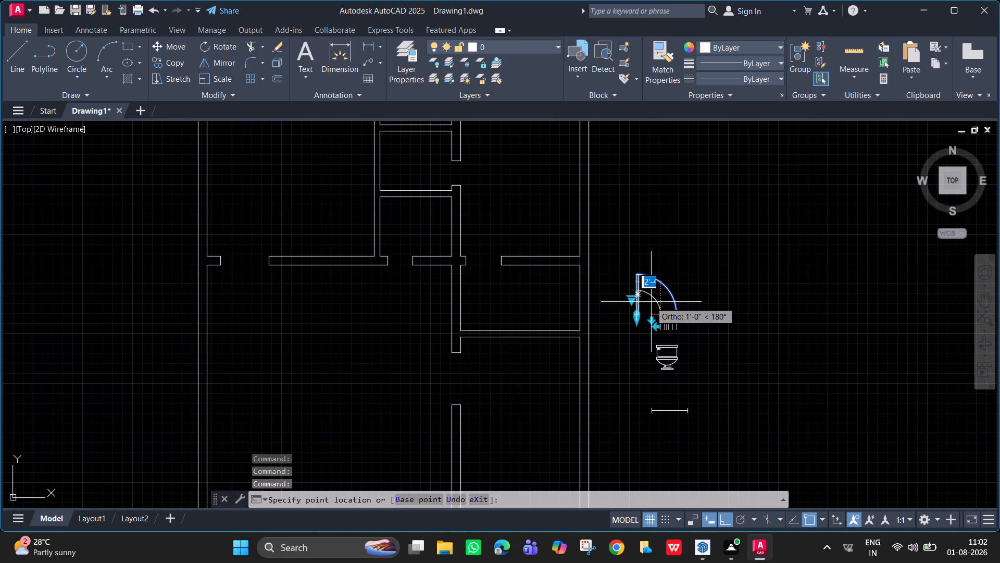
left_click_drag(637, 298, 630, 298)
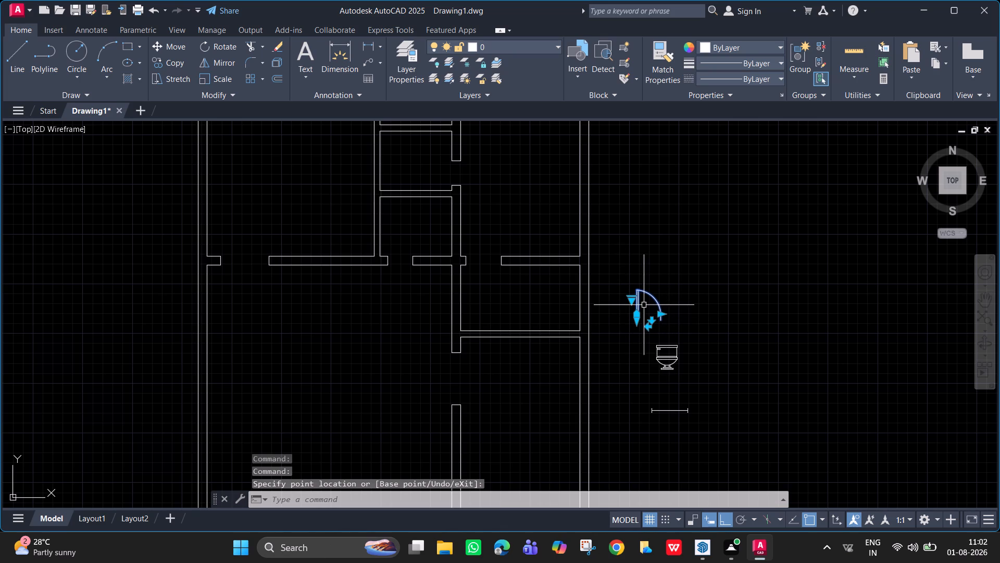
left_click(716, 266)
key("space")
left_click(674, 298)
Insert another Window - Imperial block at the door block's swing arc.
key("space")
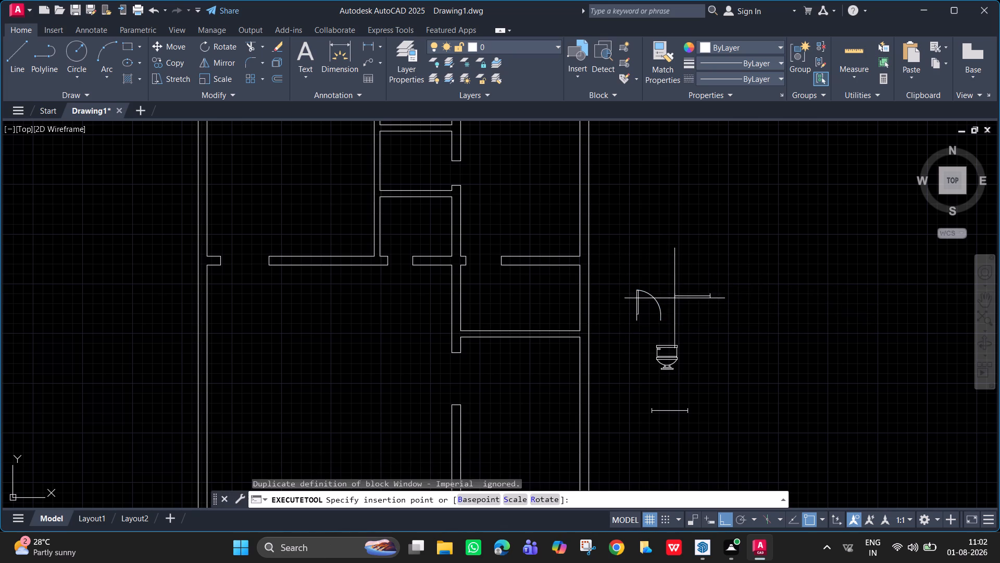
left_click(658, 307)
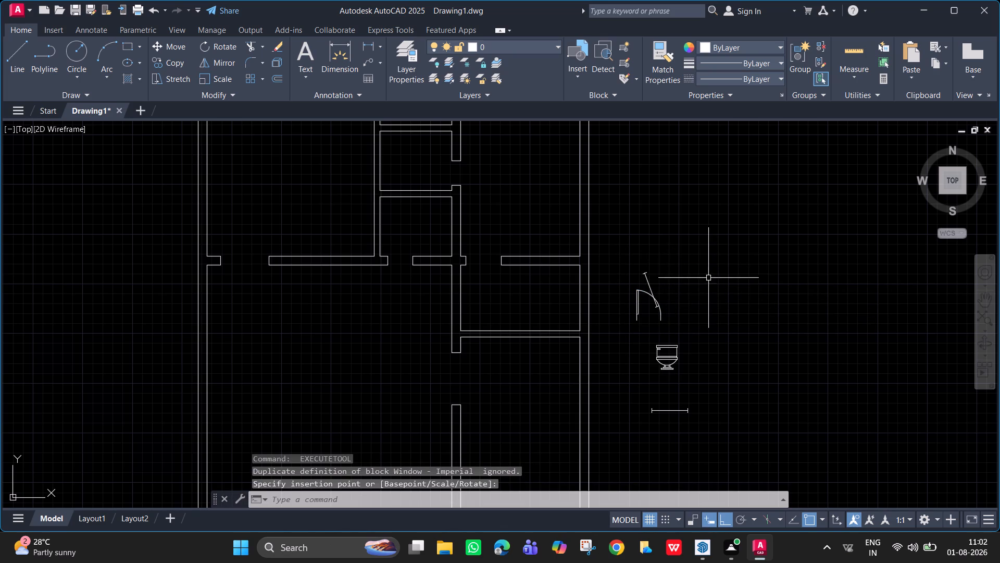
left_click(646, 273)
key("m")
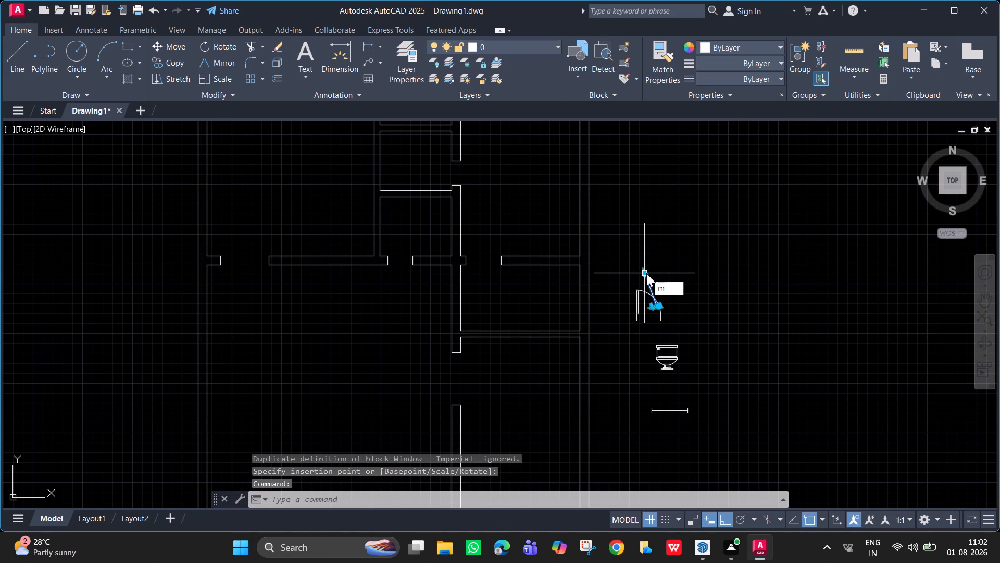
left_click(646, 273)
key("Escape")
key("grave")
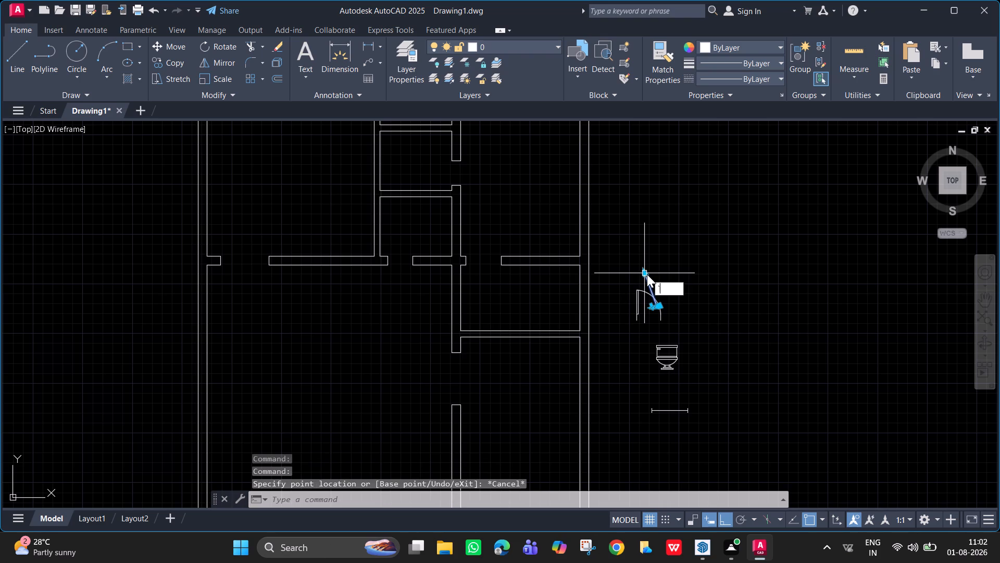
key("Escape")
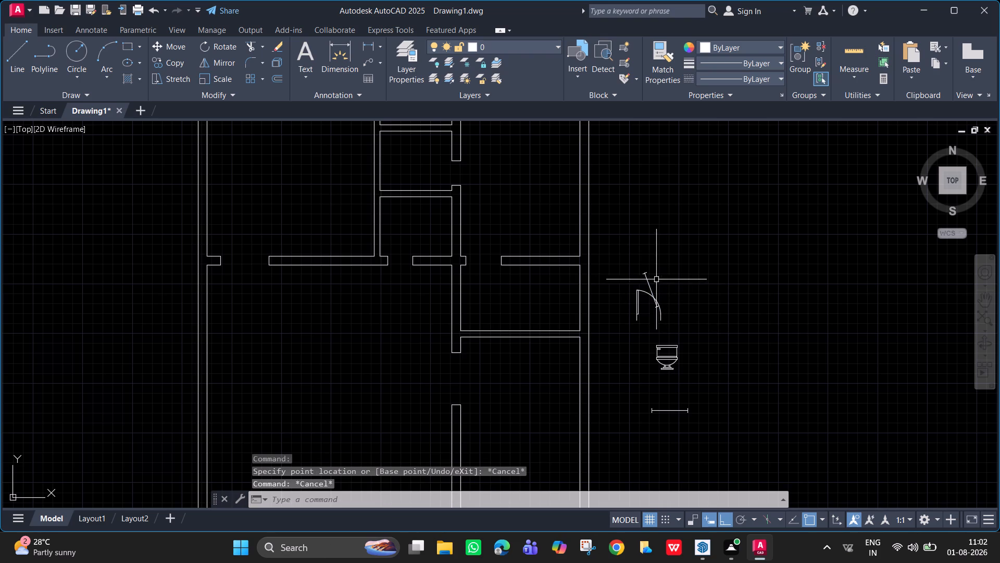
Move the slanted window block about 3'-4" horizontally away from the door block outside the plan.
type("m")
key("space")
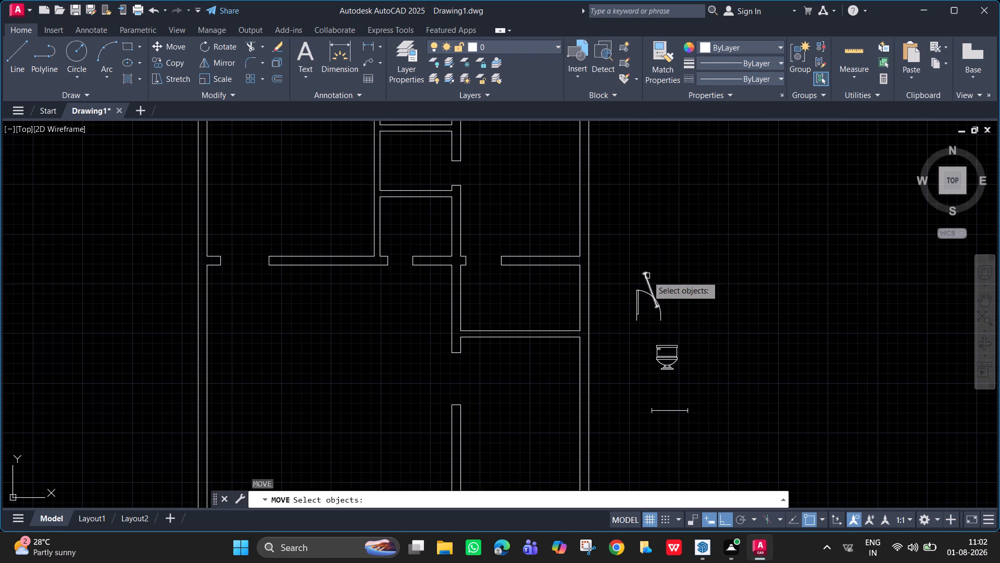
left_click(646, 276)
key("space")
left_click(646, 276)
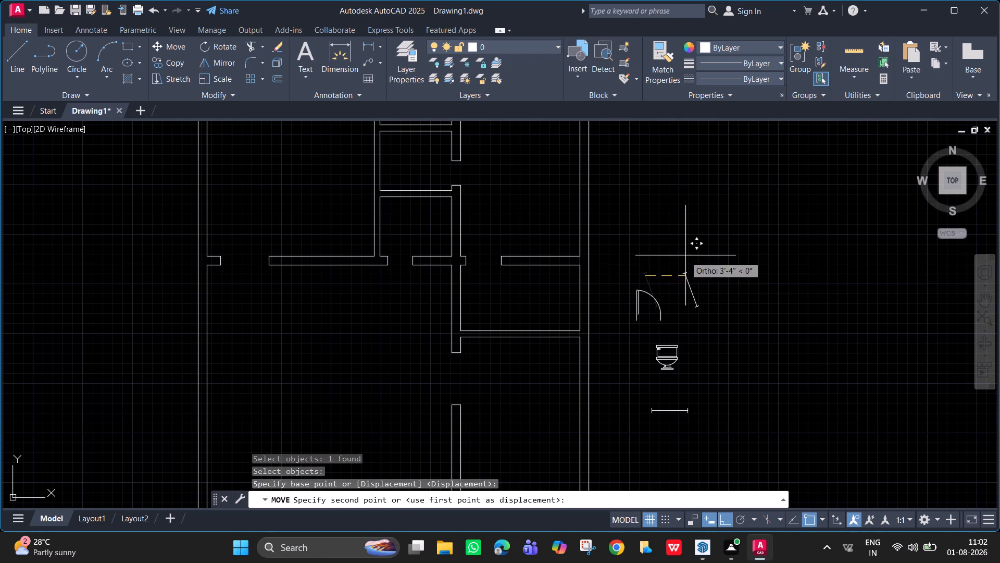
left_click(685, 255)
key("space")
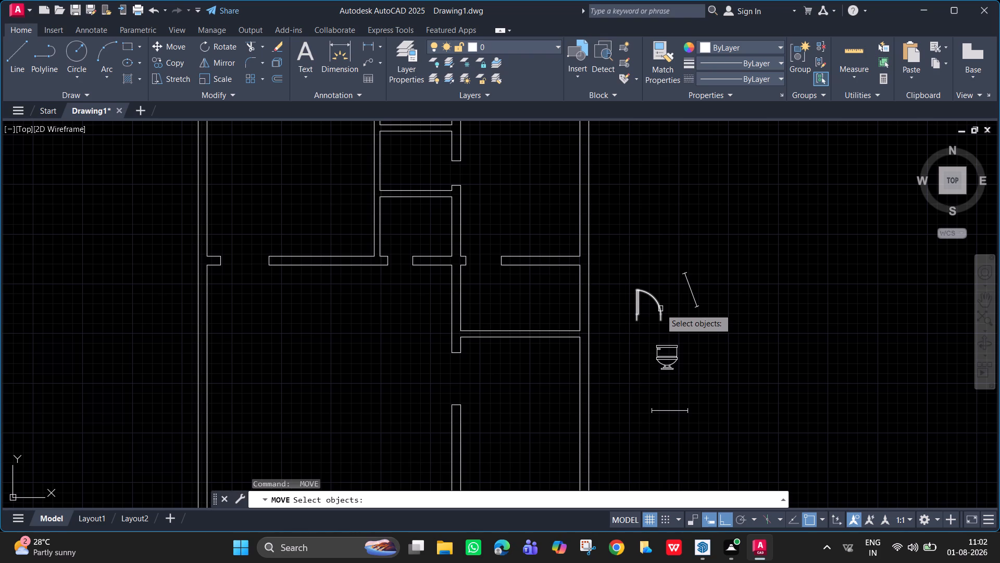
key("Escape")
Move the door block by its hinge-side endpoint into the wall opening below the lowest small central room, with Ortho off.
left_click(660, 309)
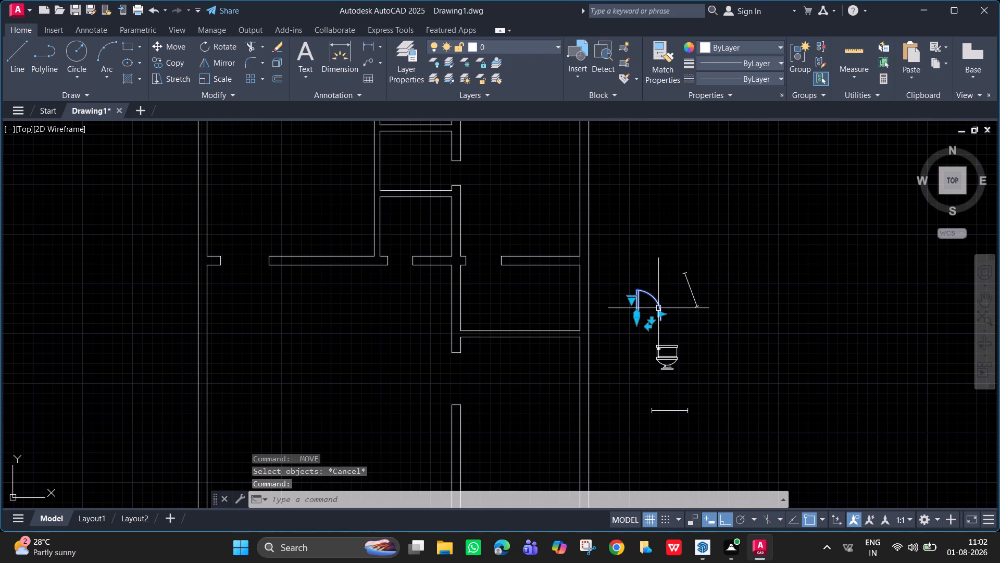
key("m")
key("Return")
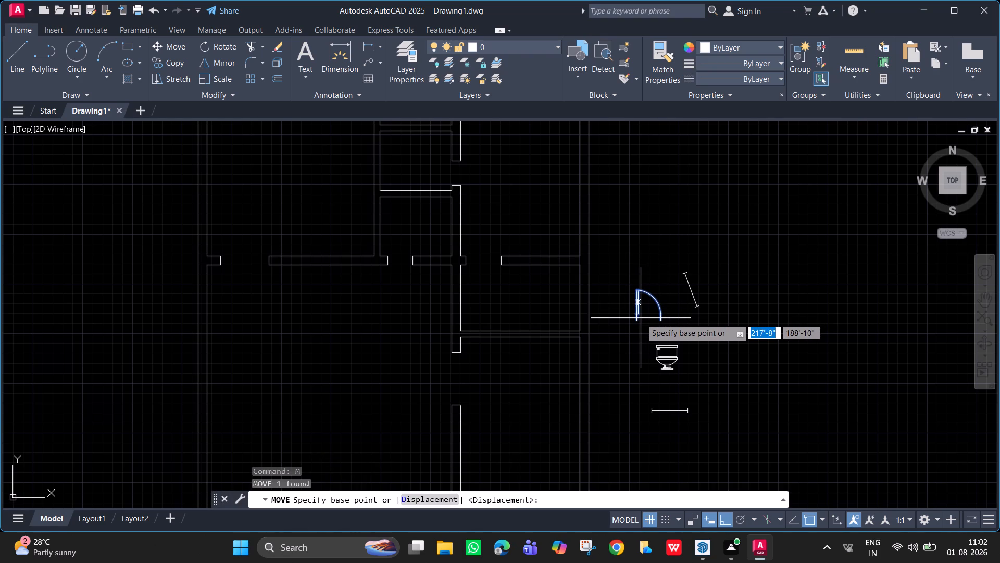
left_click(634, 322)
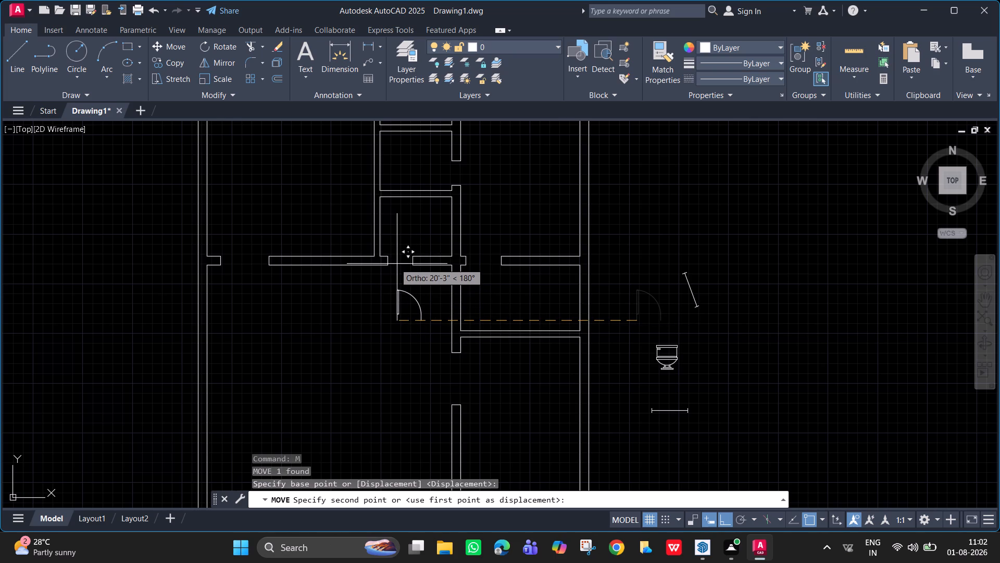
key("F8")
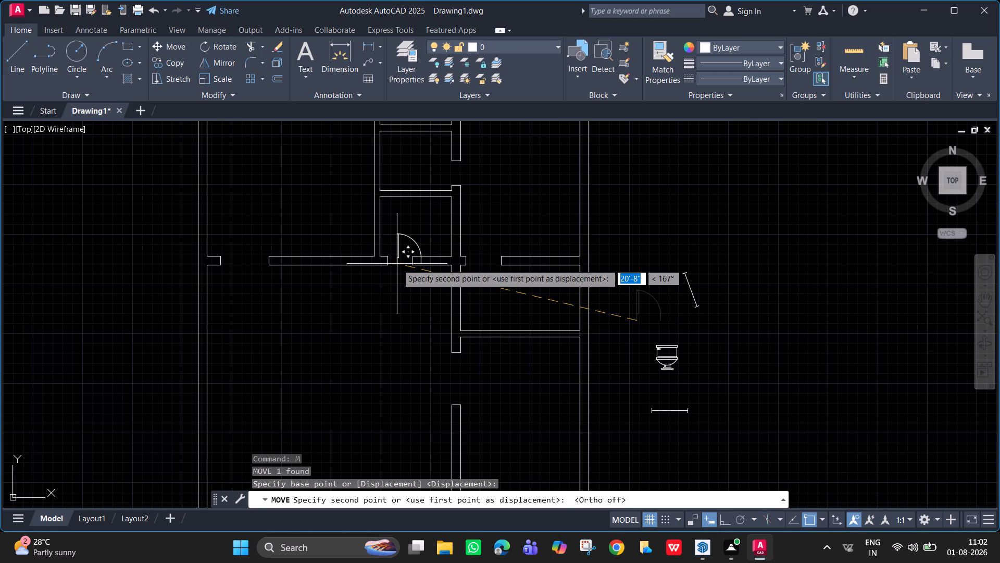
scroll(385, 266, "up", 4)
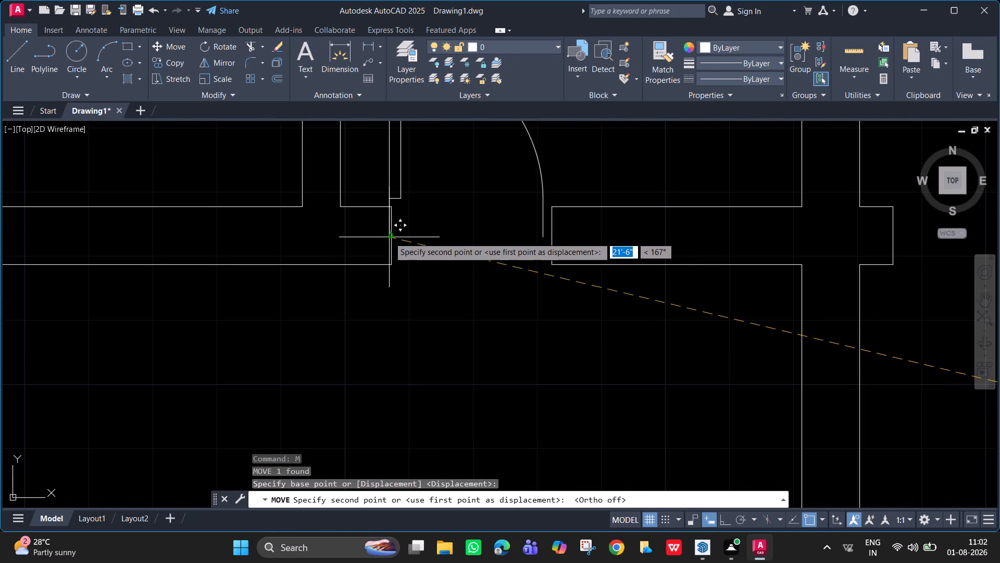
left_click(395, 237)
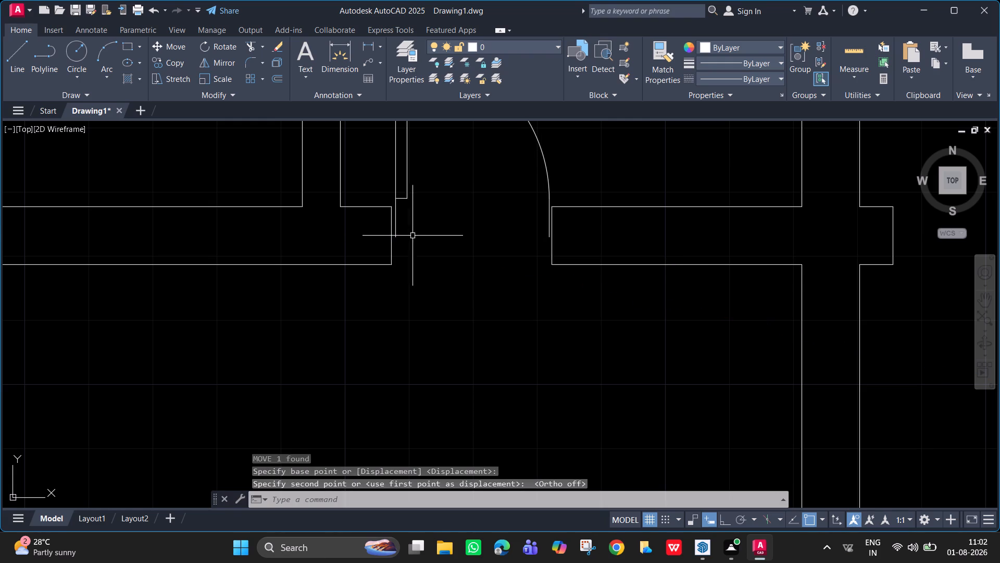
Move the hinge-side jamb line of the door opening about 1" back into the wall, with Ortho on.
scroll(414, 232, "down", 2)
middle_click_drag(416, 234, 436, 372)
middle_click(436, 372)
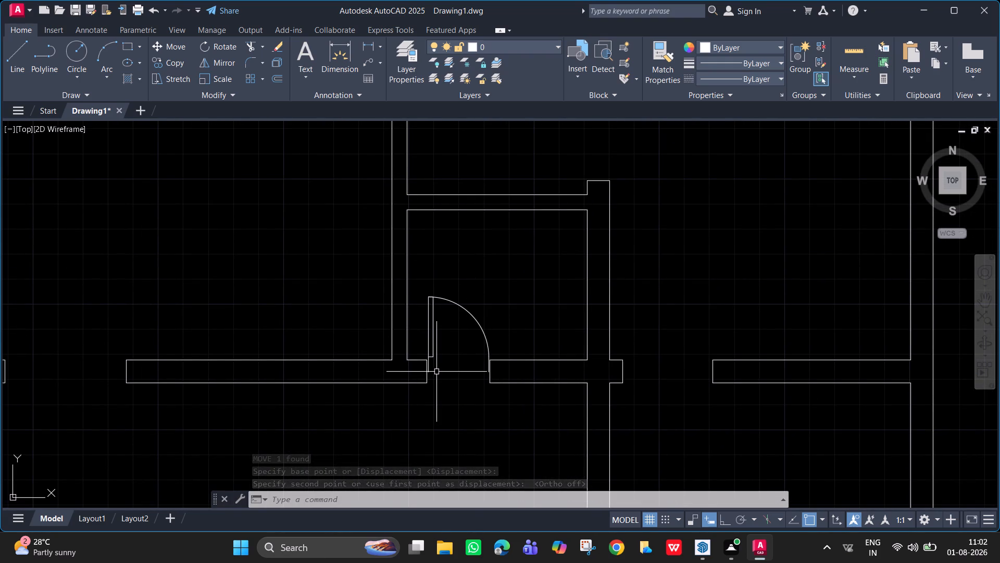
scroll(453, 364, "up", 3)
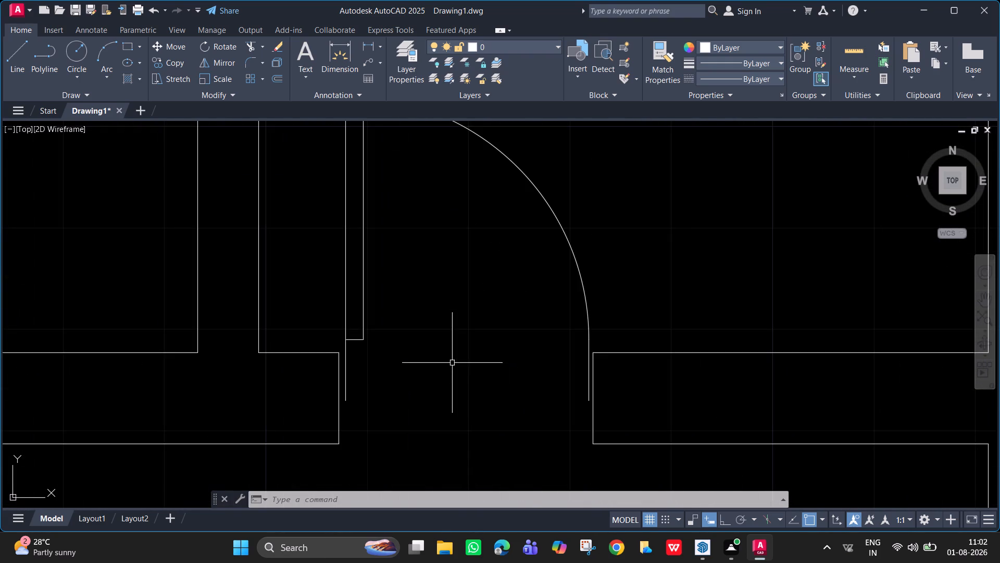
middle_click_drag(403, 369, 446, 347)
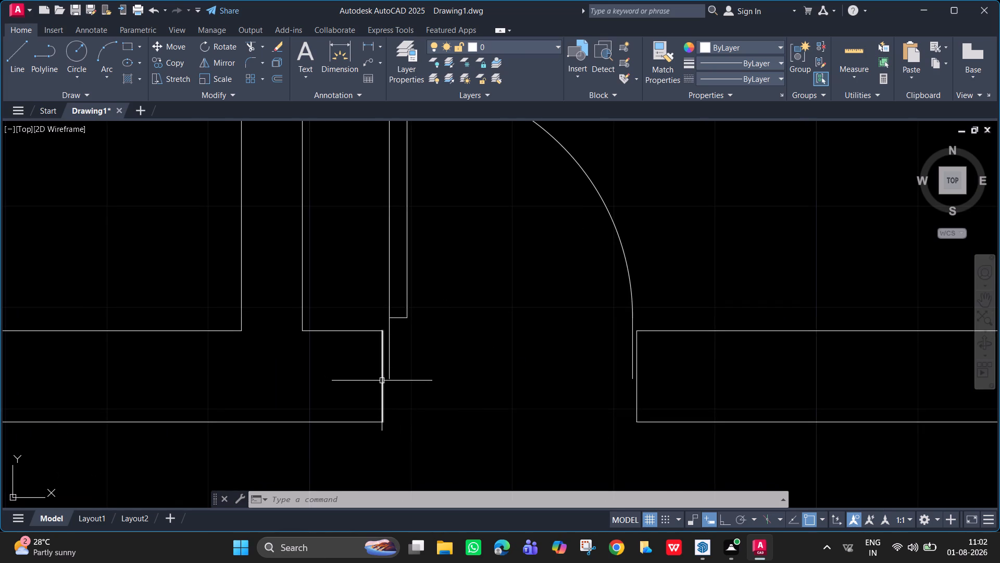
left_click(382, 381)
key("m")
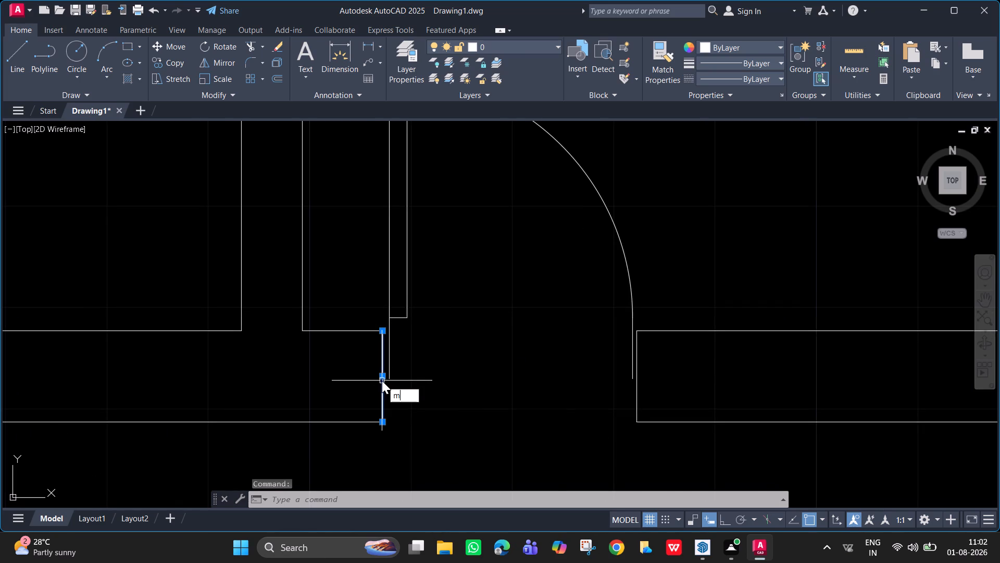
key("Return")
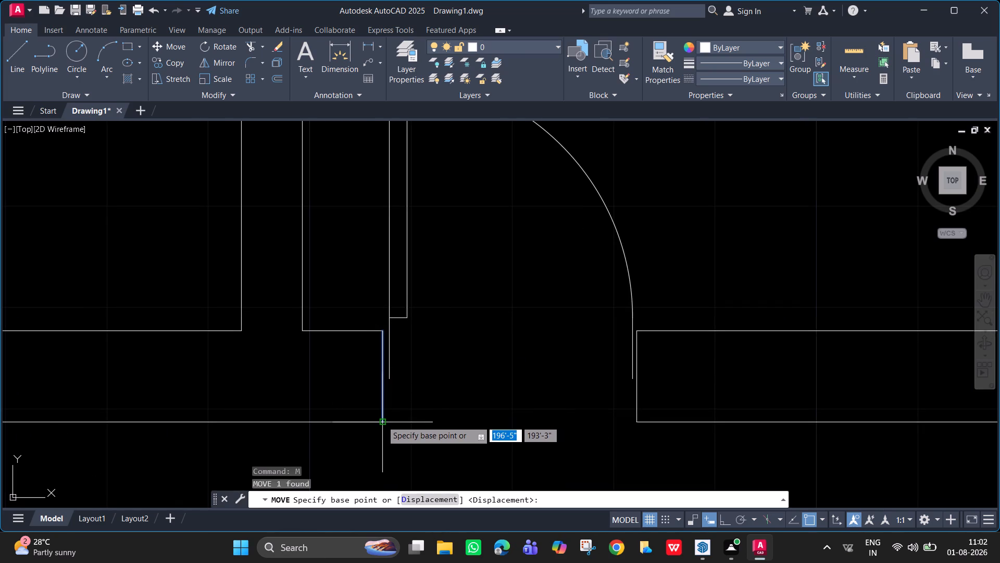
left_click(382, 421)
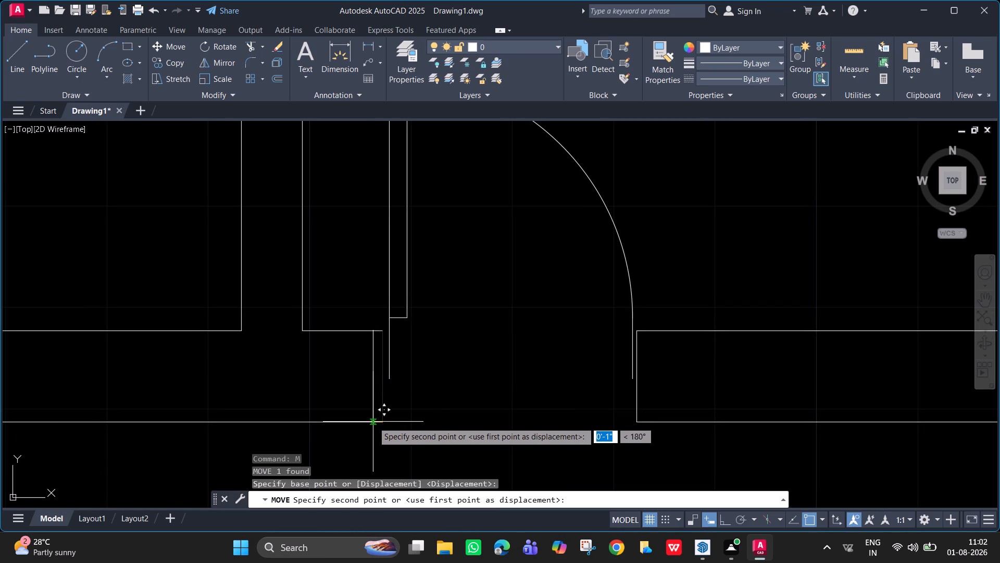
key("F8")
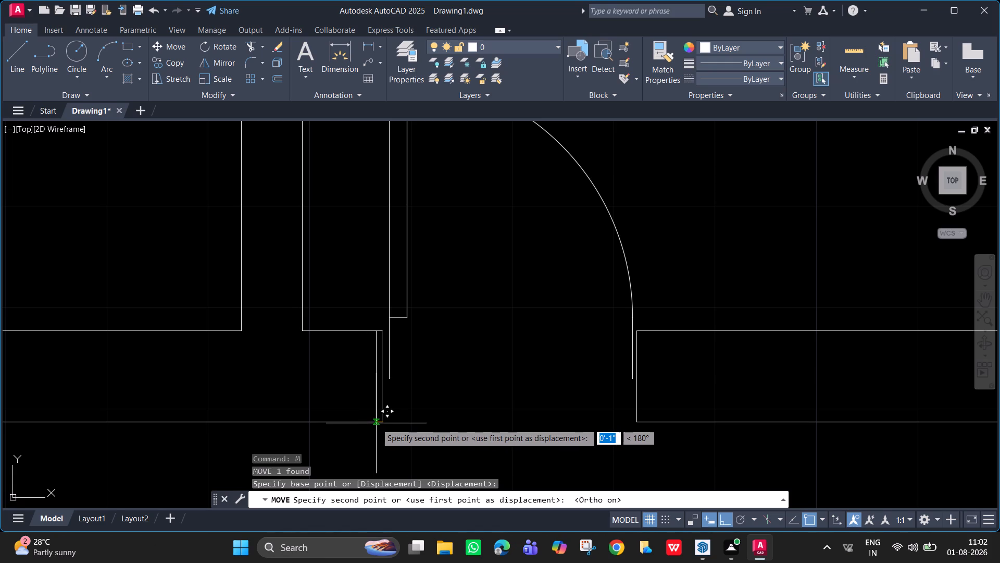
left_click(377, 423)
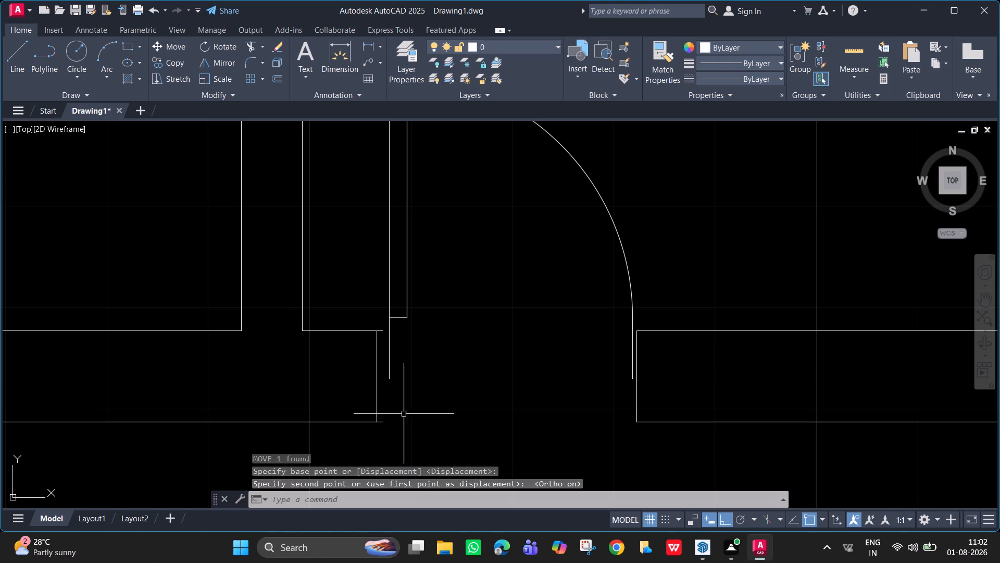
Move the jamb line on the door's latch side about 1" back into the wall.
key("space")
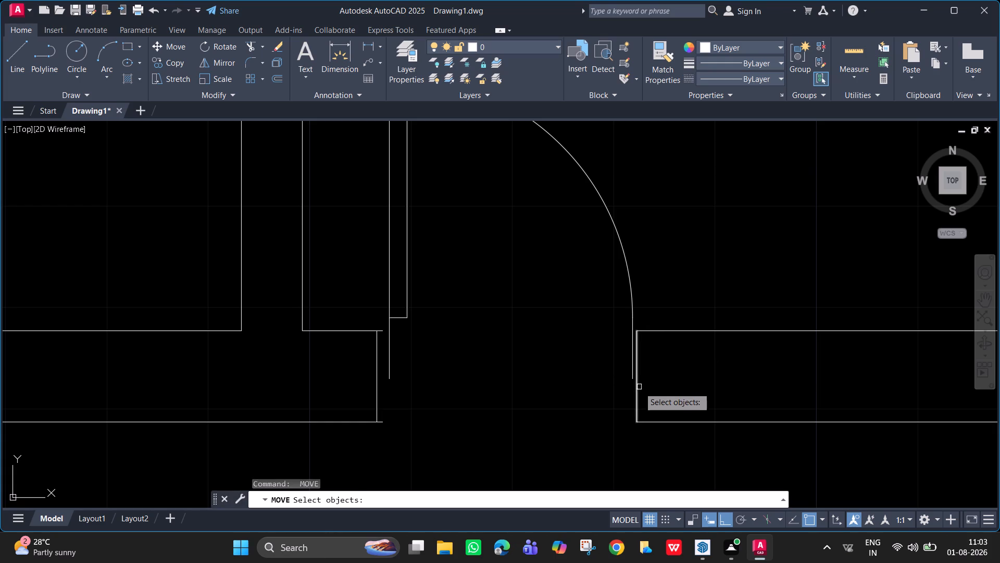
left_click(639, 396)
key("space")
left_click(636, 421)
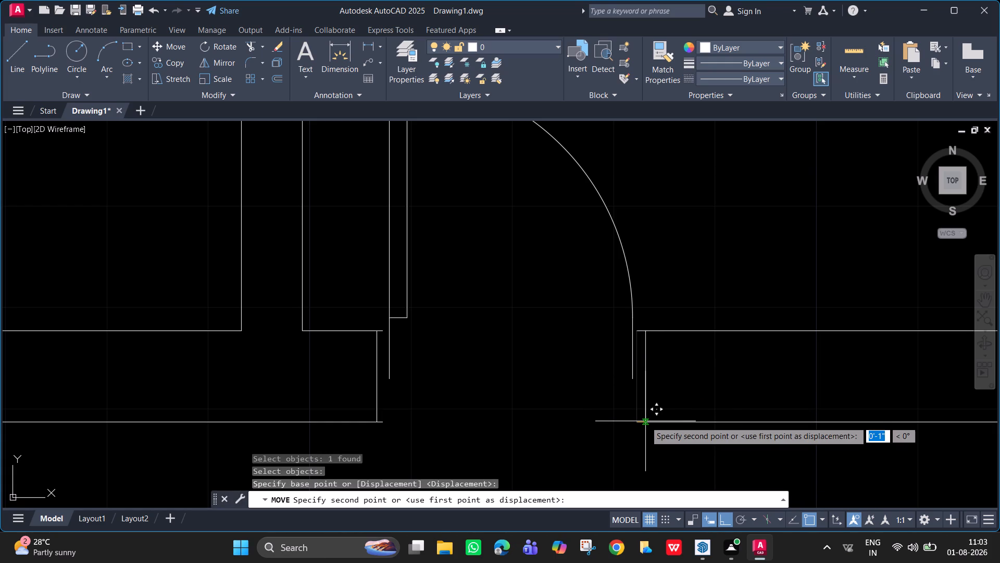
left_click(645, 421)
key("space")
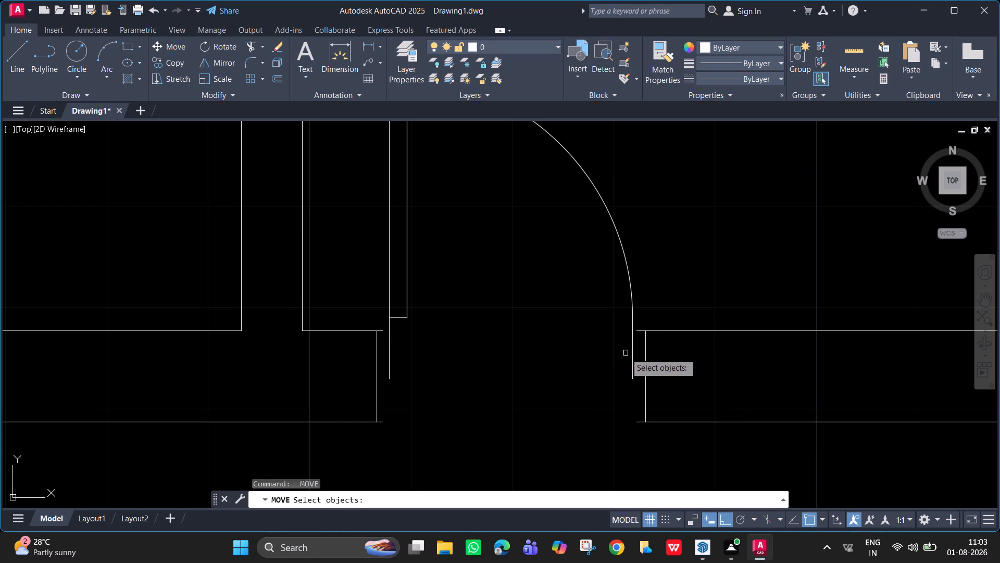
key("Escape")
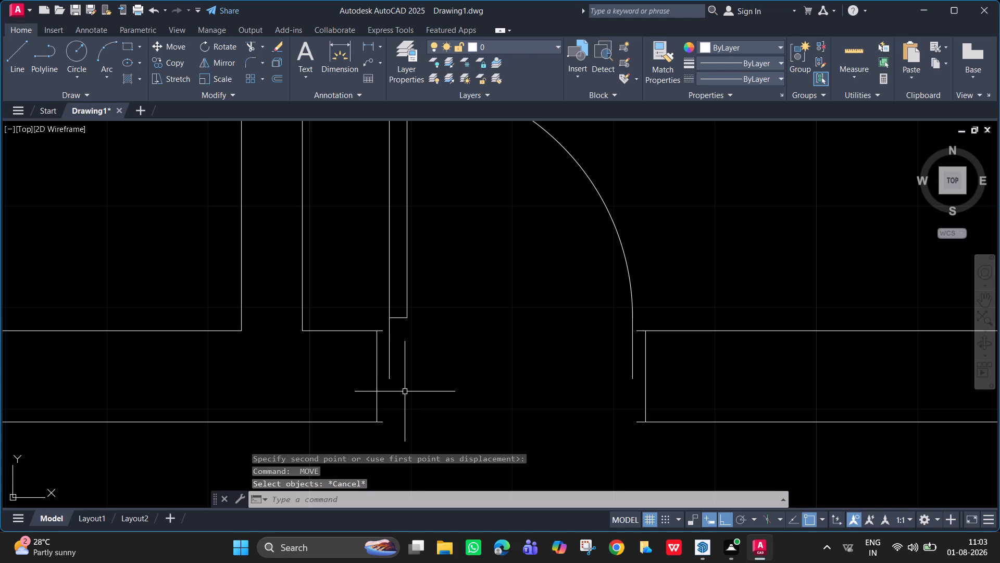
Draw a short horizontal line of about 1" from each end of the door block to the adjacent jamb line.
key("l")
key("Return")
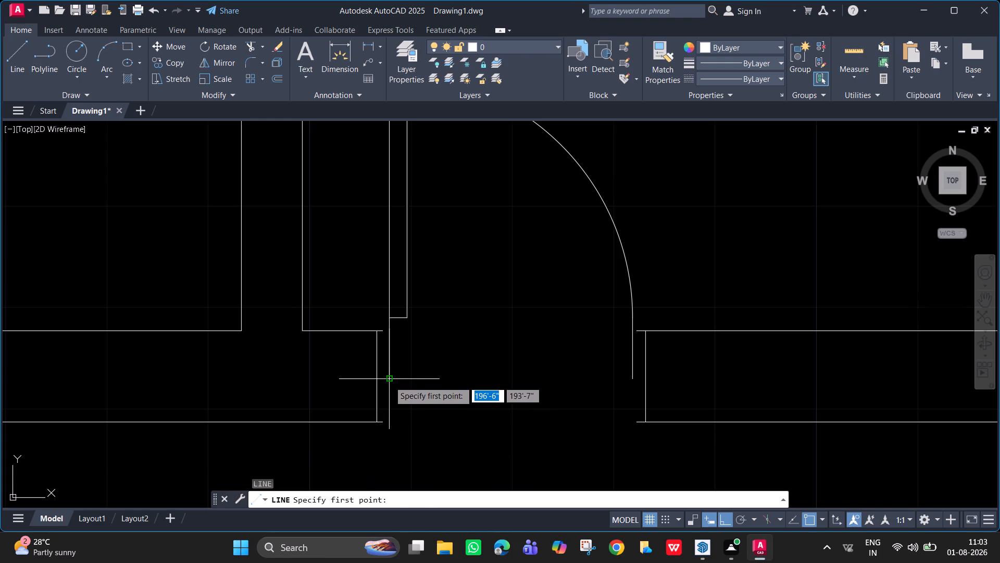
left_click(389, 381)
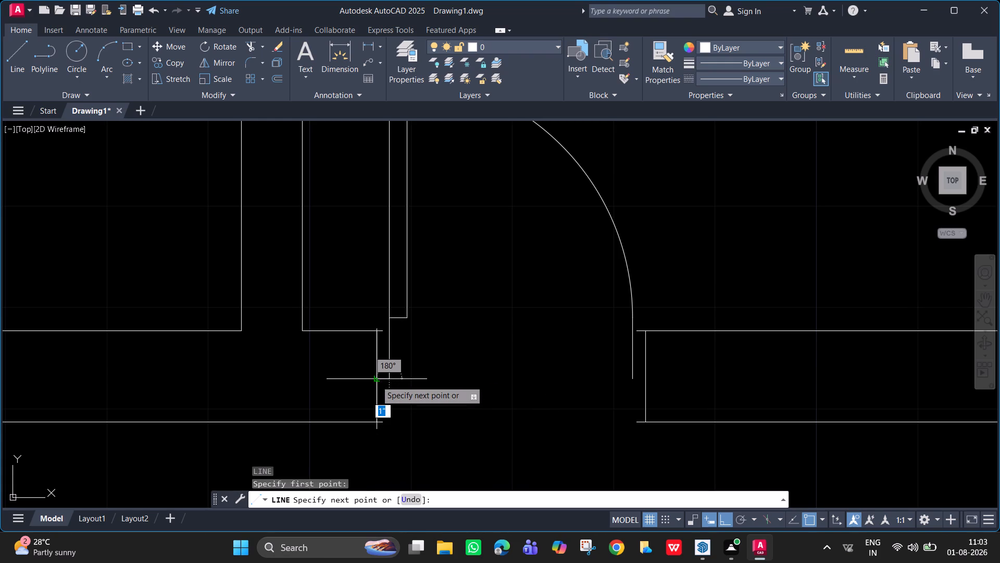
left_click(376, 381)
key("space")
key("space")
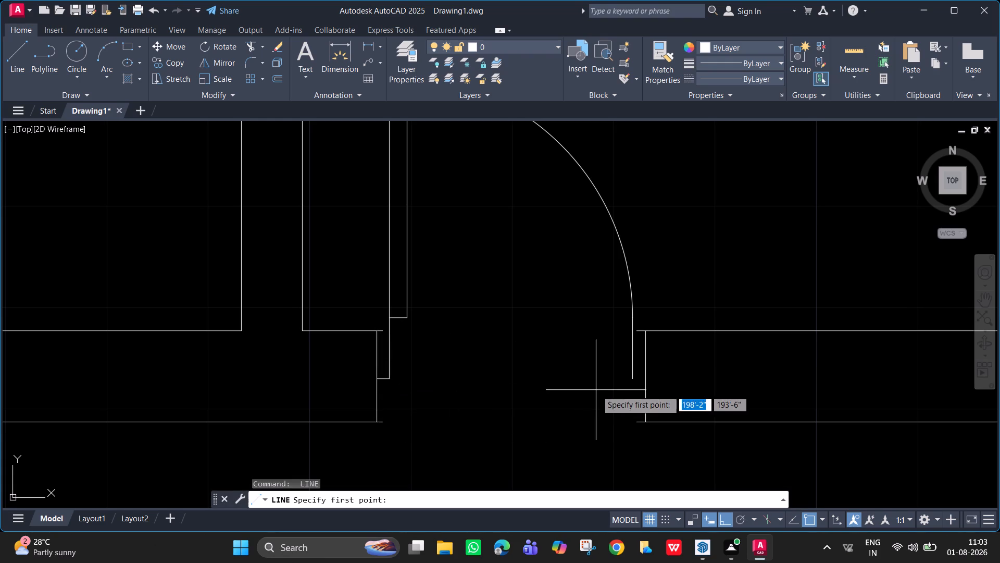
left_click(633, 377)
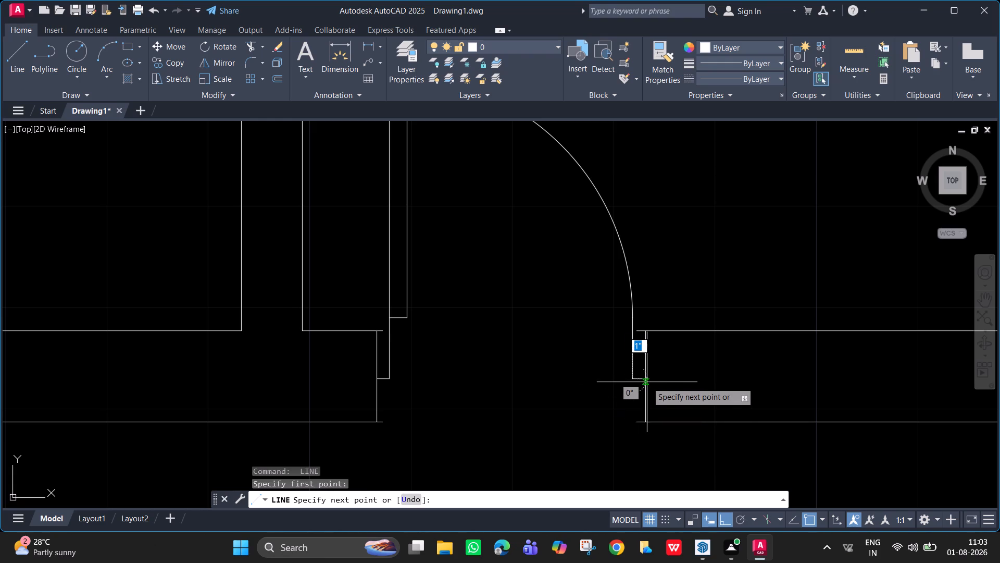
left_click(646, 377)
key("space")
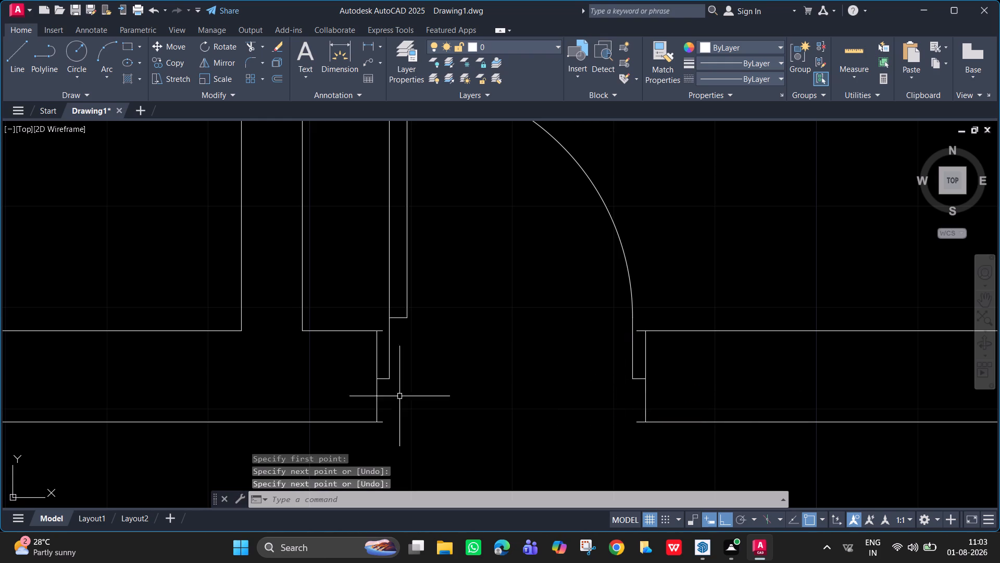
Trim the four wall line ends that overhang the two shifted jamb lines at the door opening.
type("tr")
key("Return")
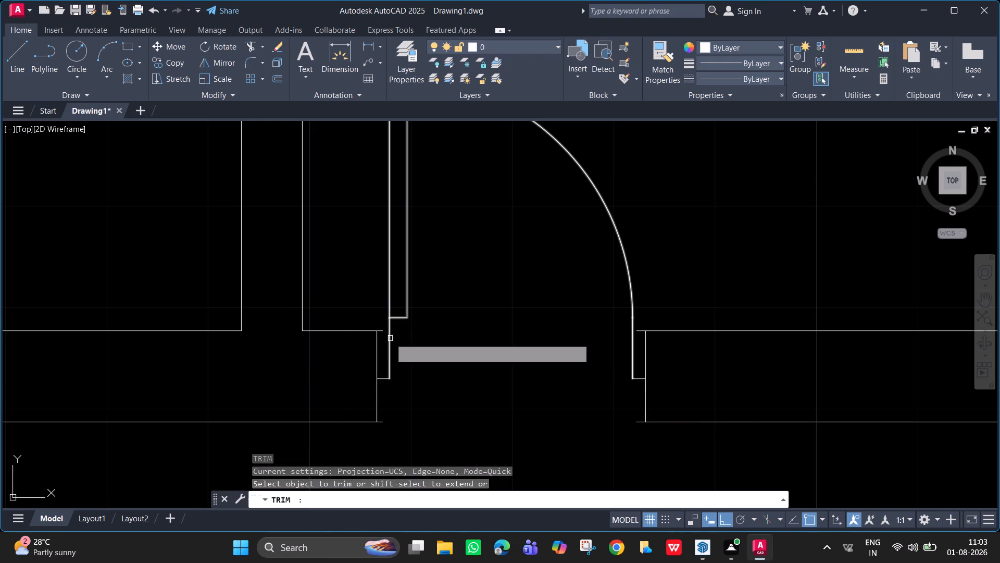
left_click(383, 333)
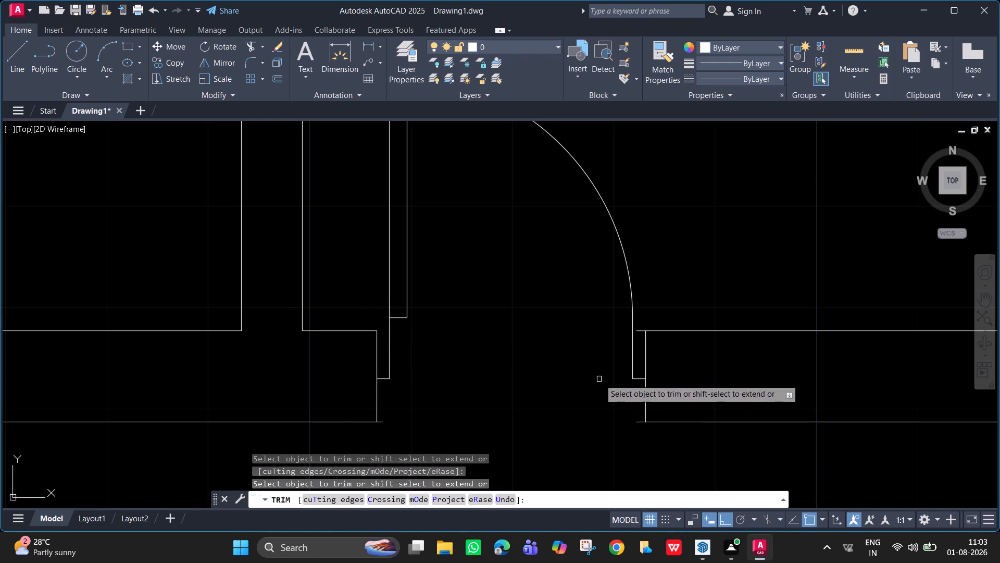
left_click(639, 333)
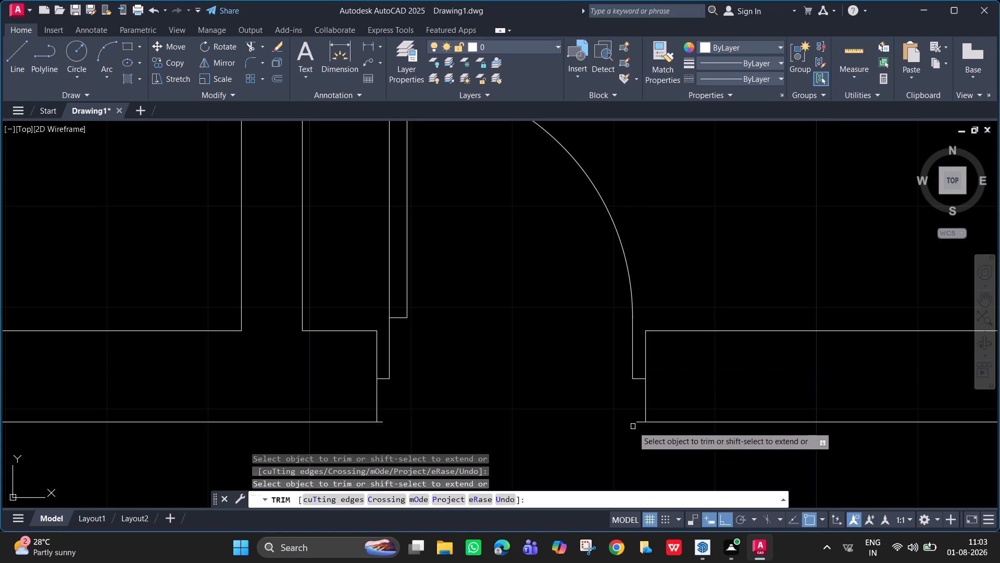
left_click(641, 421)
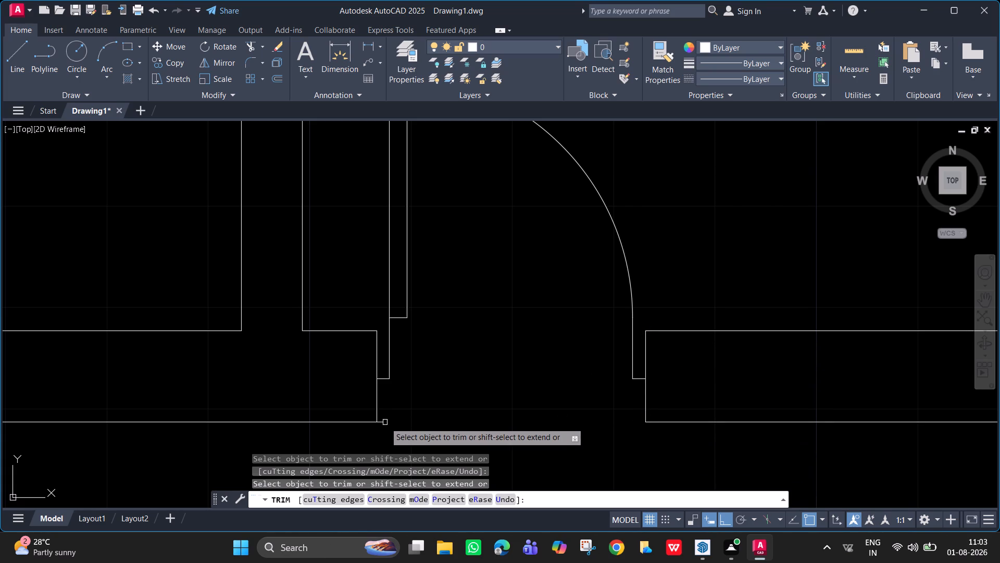
left_click(382, 423)
scroll(495, 336, "down", 2)
middle_click_drag(490, 345, 474, 368)
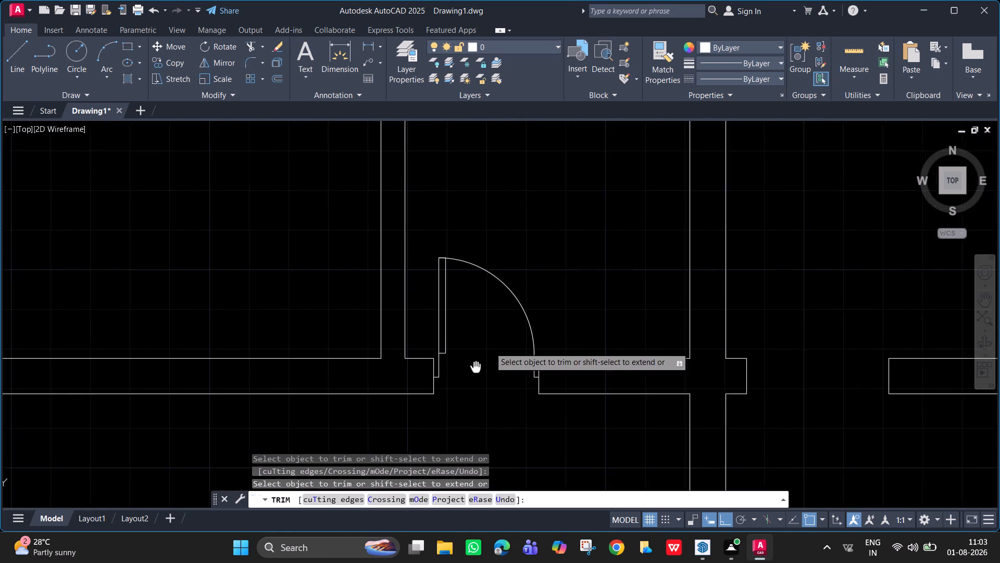
middle_click_drag(474, 368, 474, 368)
scroll(490, 362, "down", 2)
middle_click_drag(571, 353, 478, 356)
middle_click_drag(474, 252, 507, 336)
scroll(573, 299, "down", 1)
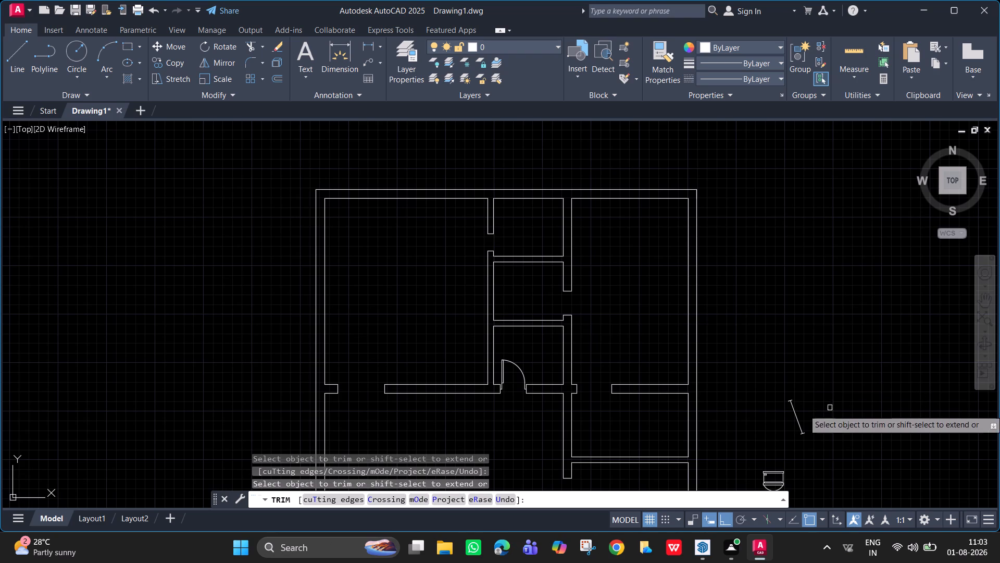
key("Escape")
Copy the fitted door block about 13'-7" west into the upper-left room's opening, and place another copy outside the west outer wall.
middle_click_drag(806, 421, 796, 341)
scroll(794, 405, "down", 1)
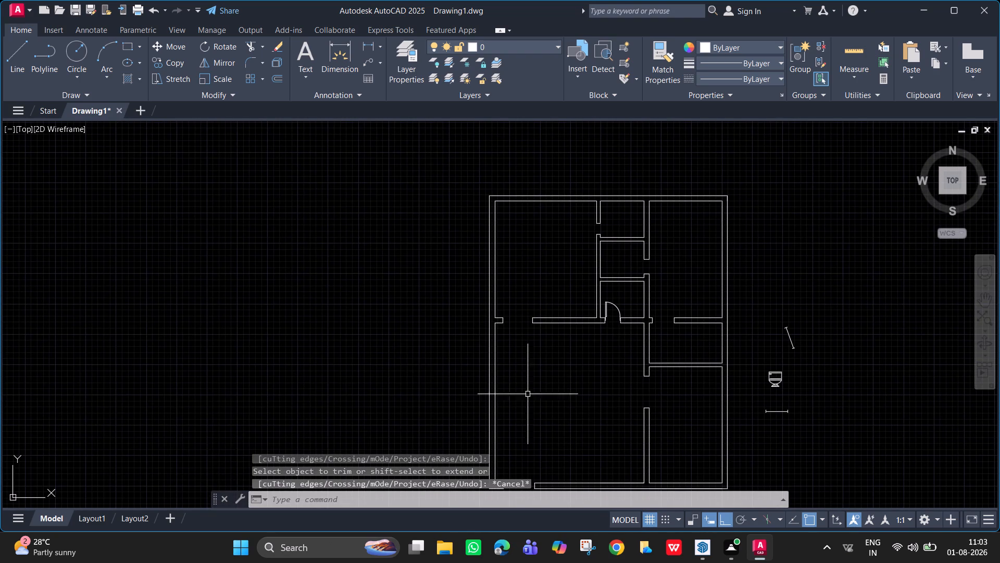
left_click(610, 302)
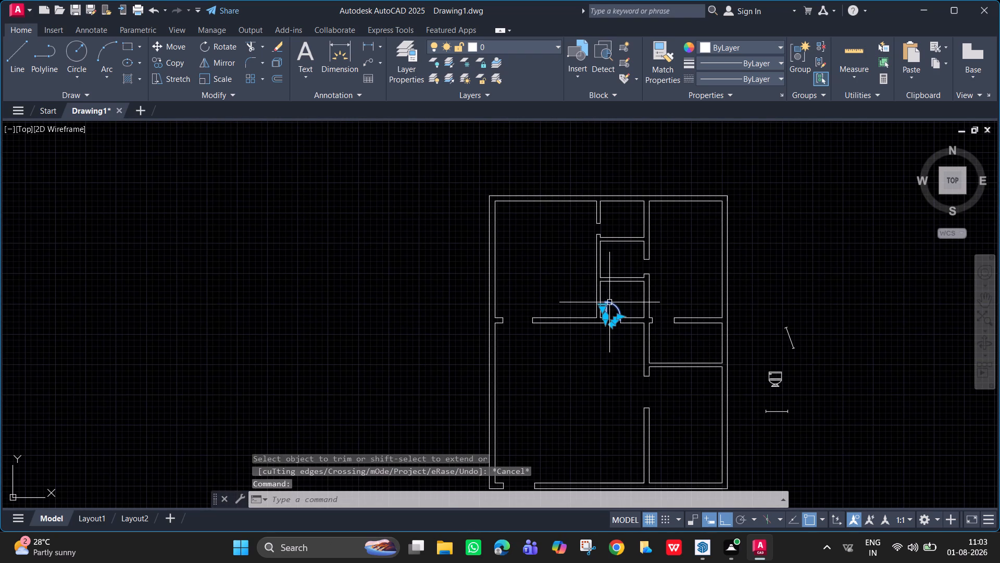
type("co")
key("Return")
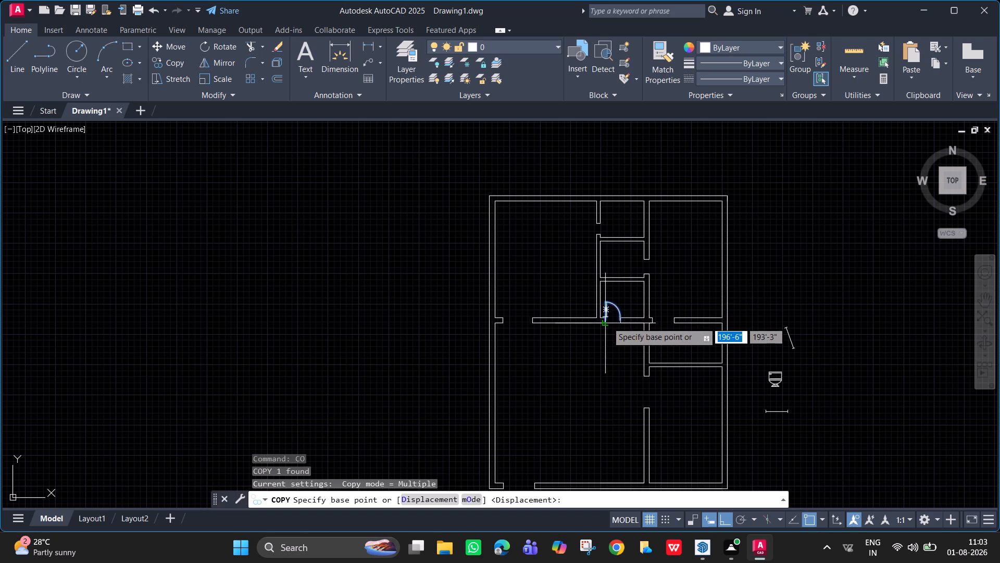
left_click(617, 316)
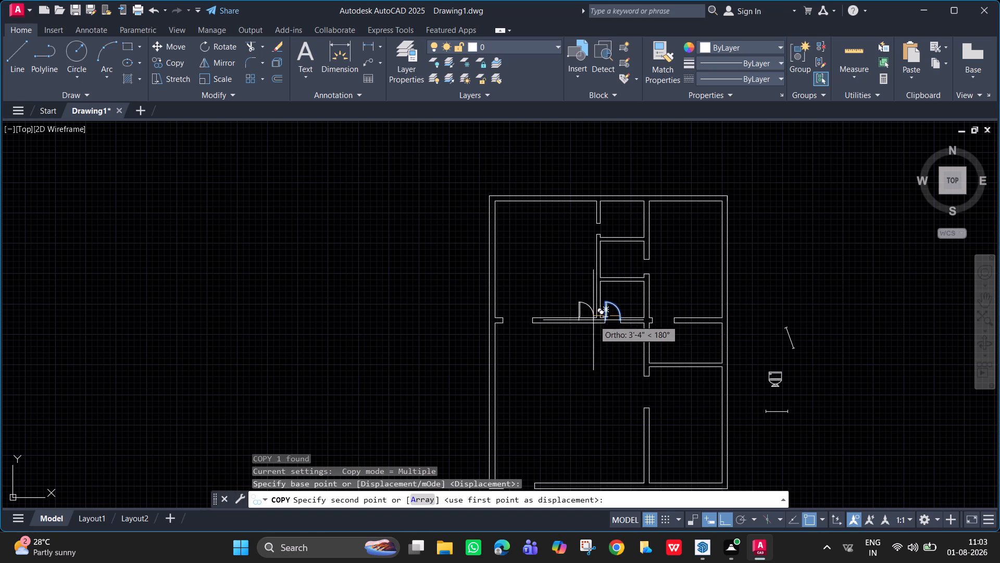
left_click(521, 325)
scroll(521, 325, "up", 4)
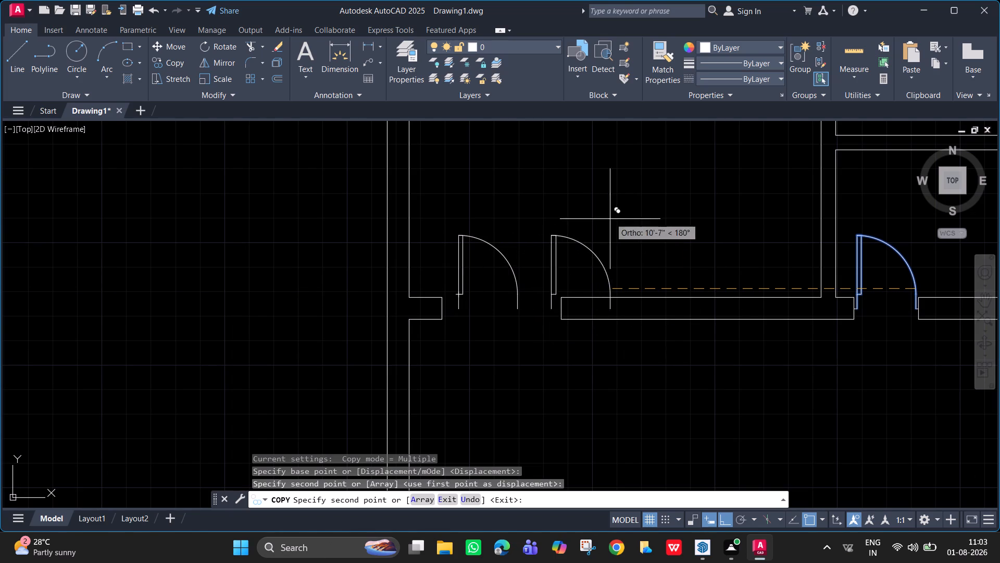
left_click(310, 292)
key("space")
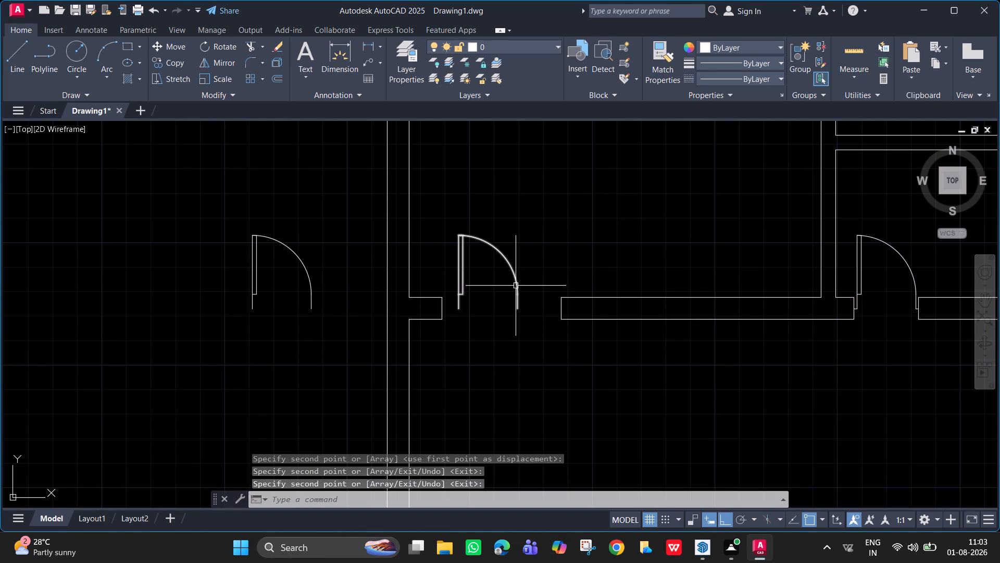
Stretch the door copy in the upper-left room's opening to a width of about 3'-0".
left_click(516, 286)
left_click_drag(516, 295, 524, 300)
left_click(524, 300)
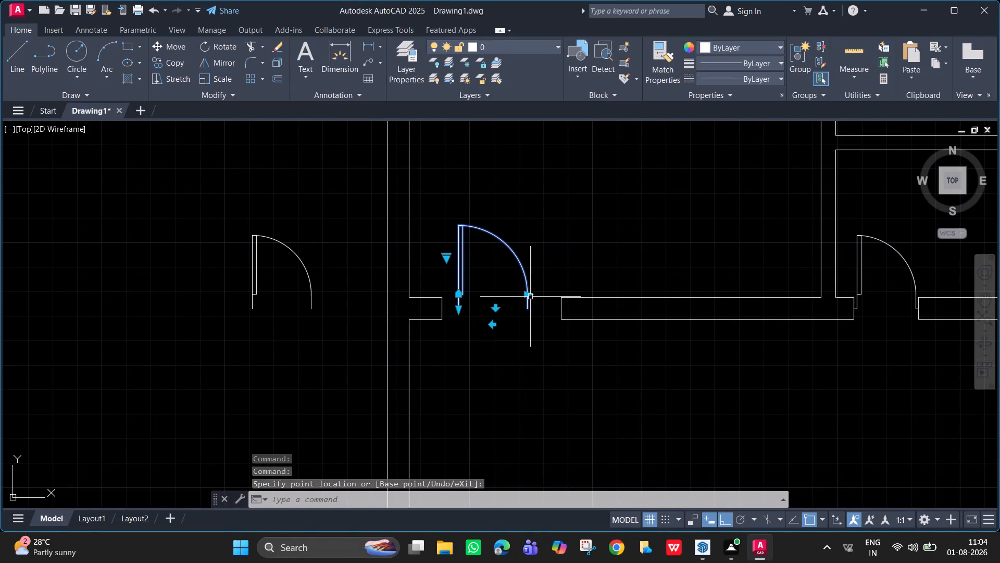
left_click_drag(527, 295, 535, 299)
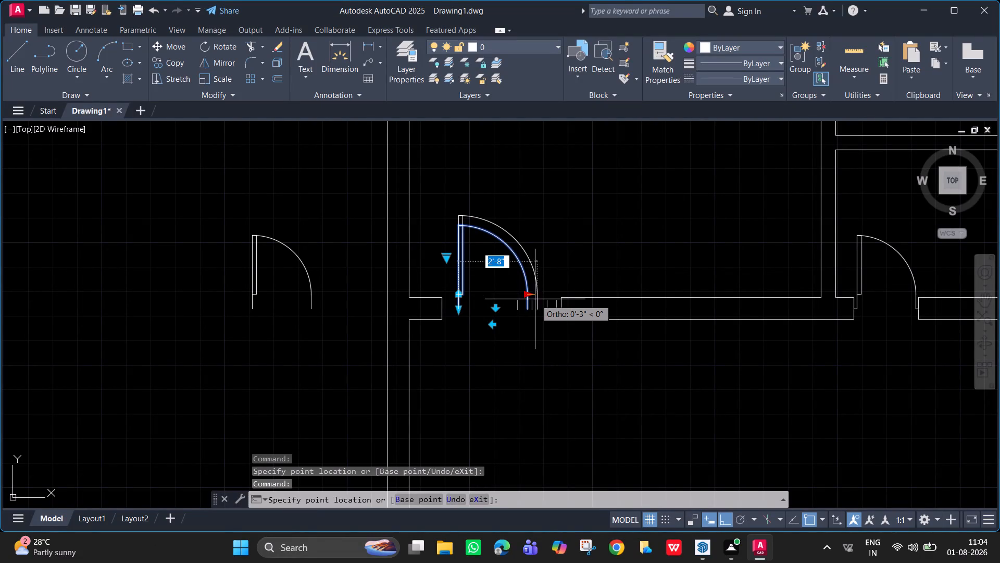
left_click_drag(535, 299, 535, 301)
left_click(535, 301)
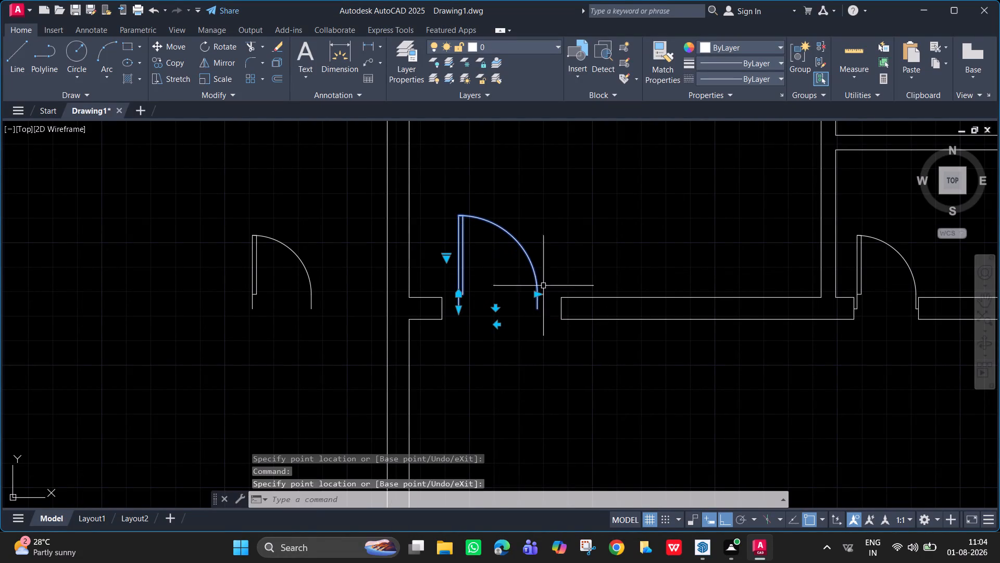
scroll(562, 247, "down", 2)
middle_click_drag(562, 253, 534, 313)
scroll(534, 313, "down", 1)
scroll(530, 315, "up", 2)
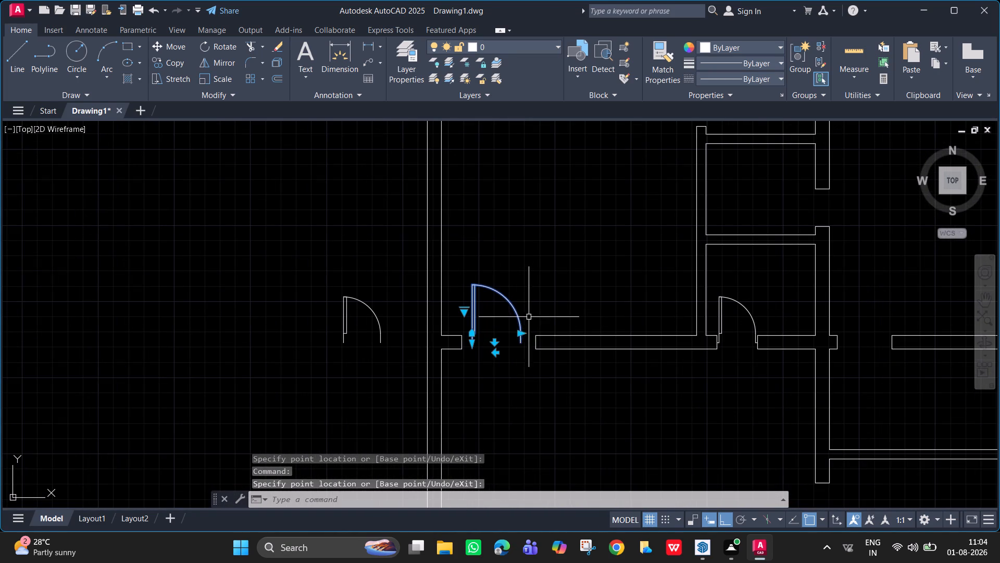
left_click_drag(523, 332, 531, 333)
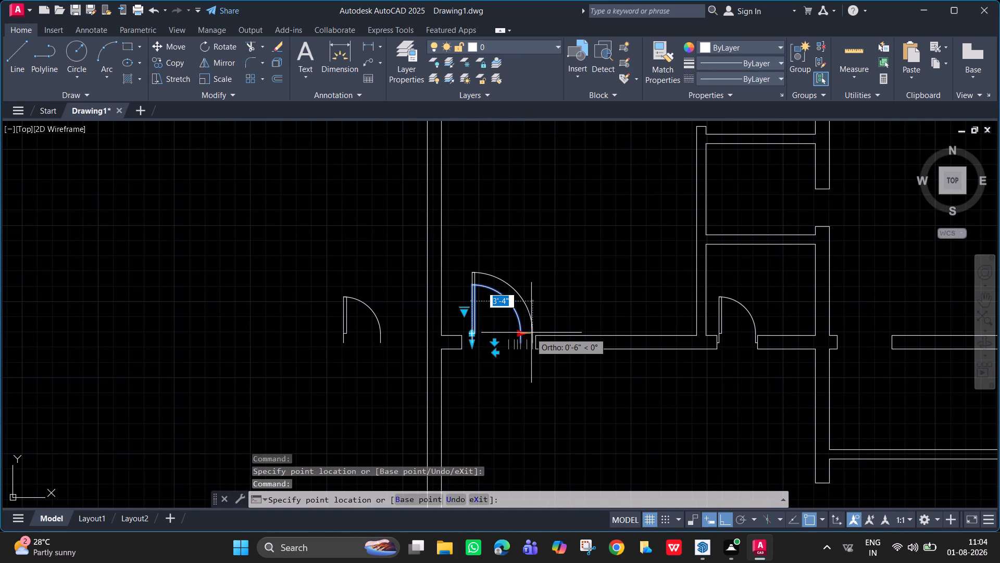
left_click_drag(531, 333, 528, 334)
left_click(528, 334)
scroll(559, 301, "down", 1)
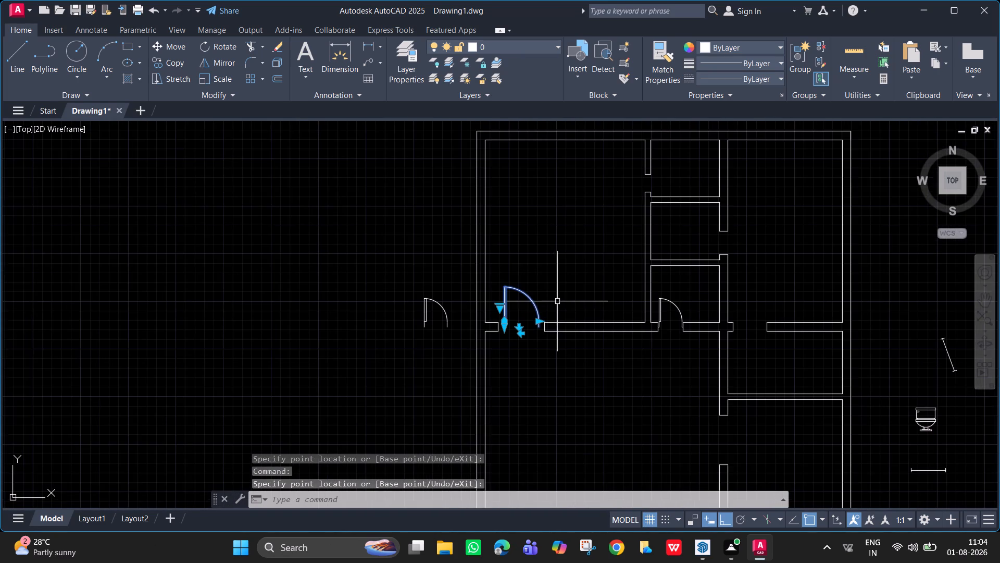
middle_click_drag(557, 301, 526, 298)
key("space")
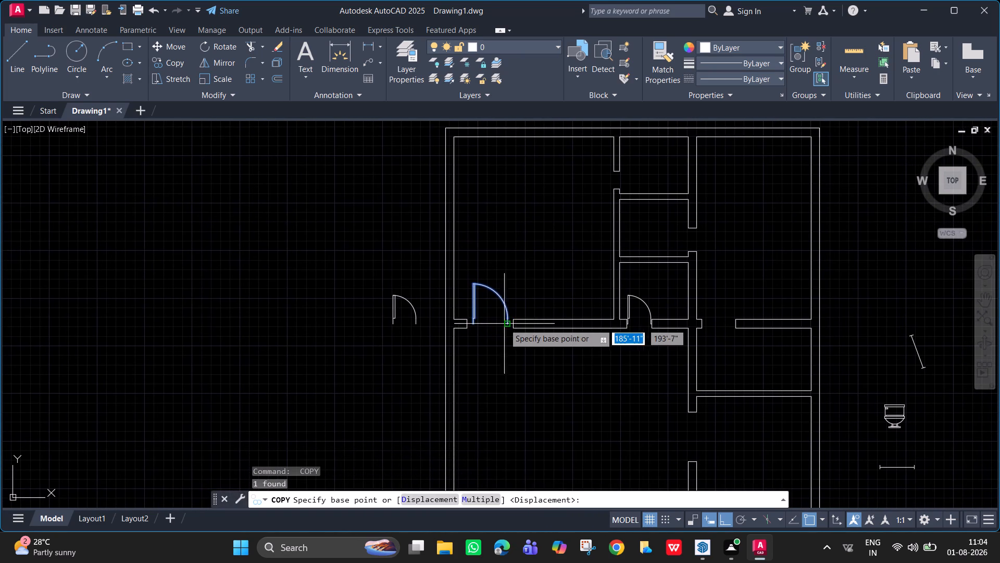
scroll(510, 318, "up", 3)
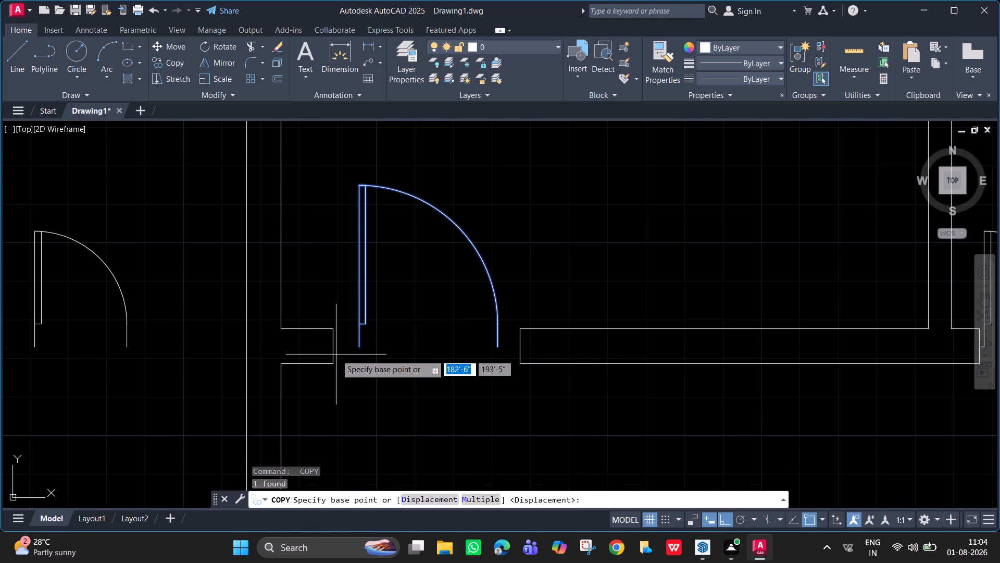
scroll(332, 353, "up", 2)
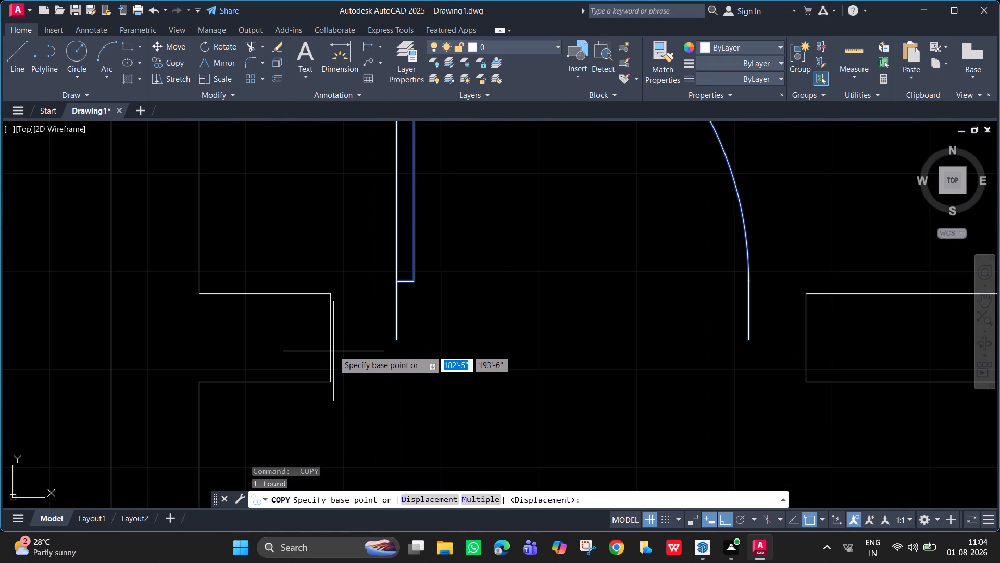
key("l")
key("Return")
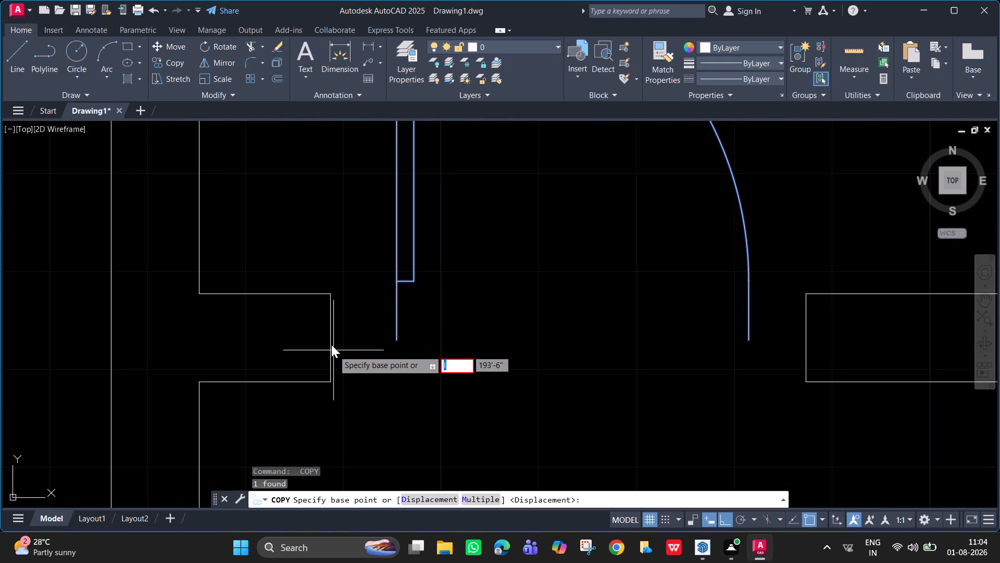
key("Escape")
Draw a horizontal line about 7" long from the west jamb line to the hinge side of the widened door, with Ortho on.
key("l")
key("Return")
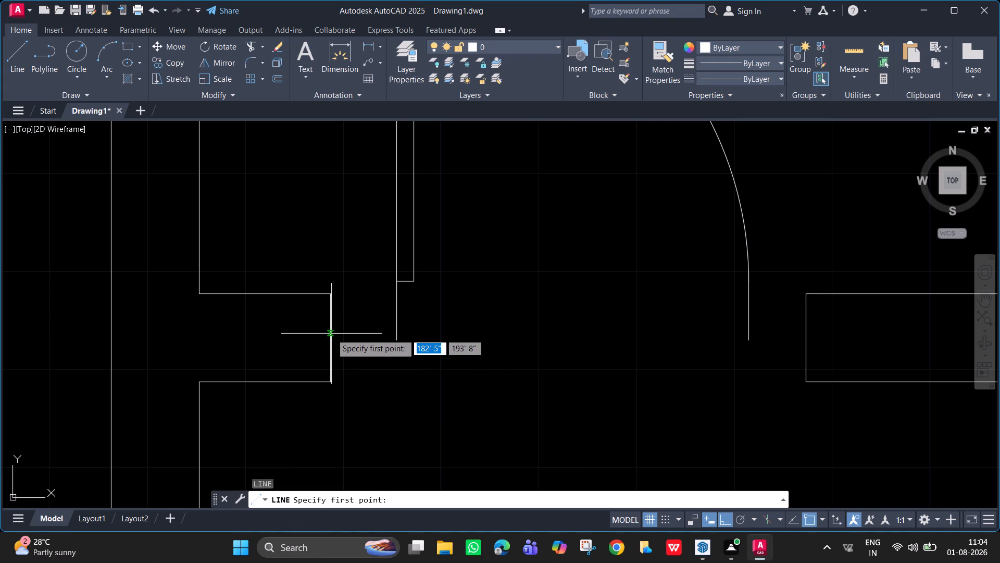
left_click(331, 339)
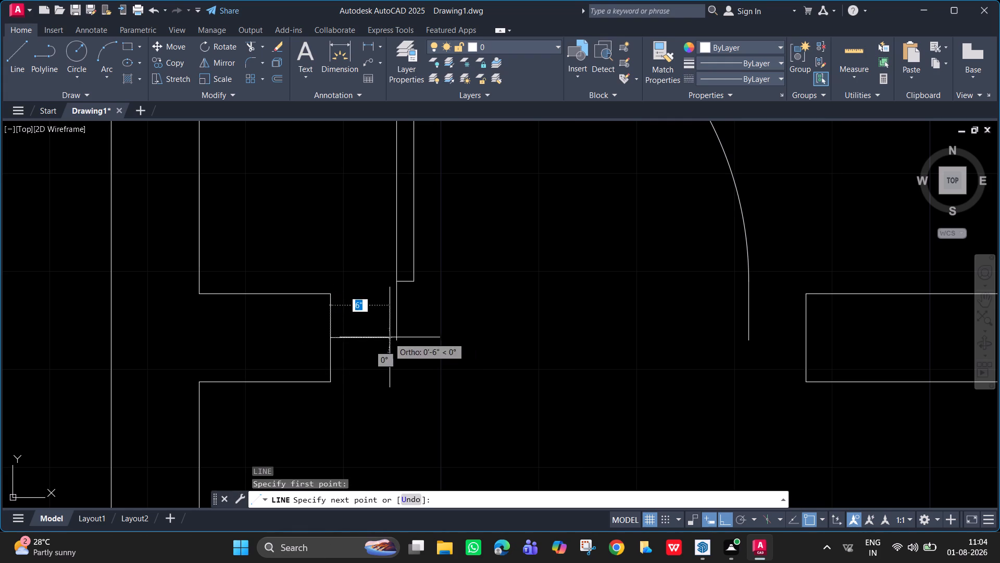
left_click(396, 339)
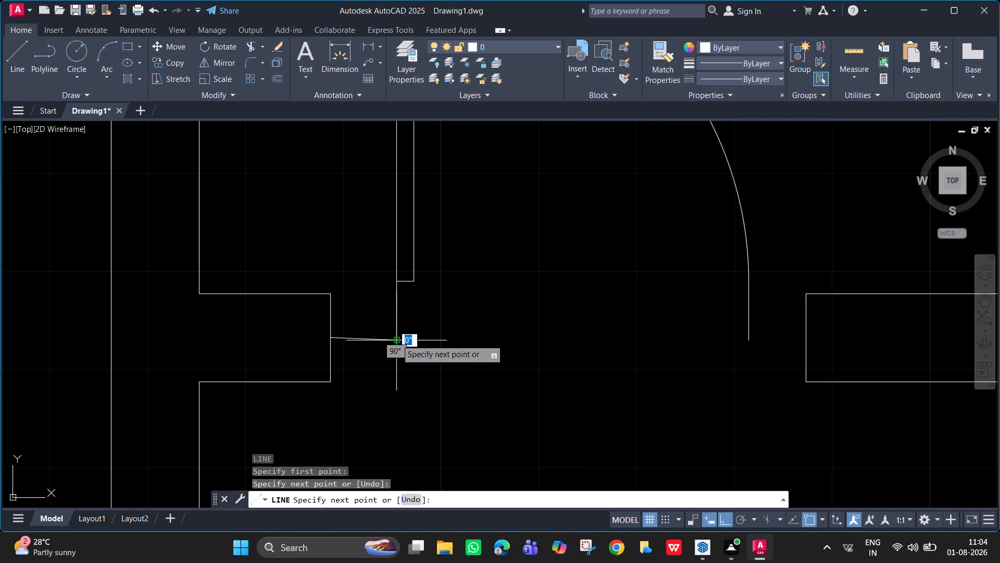
key("ctrl+z")
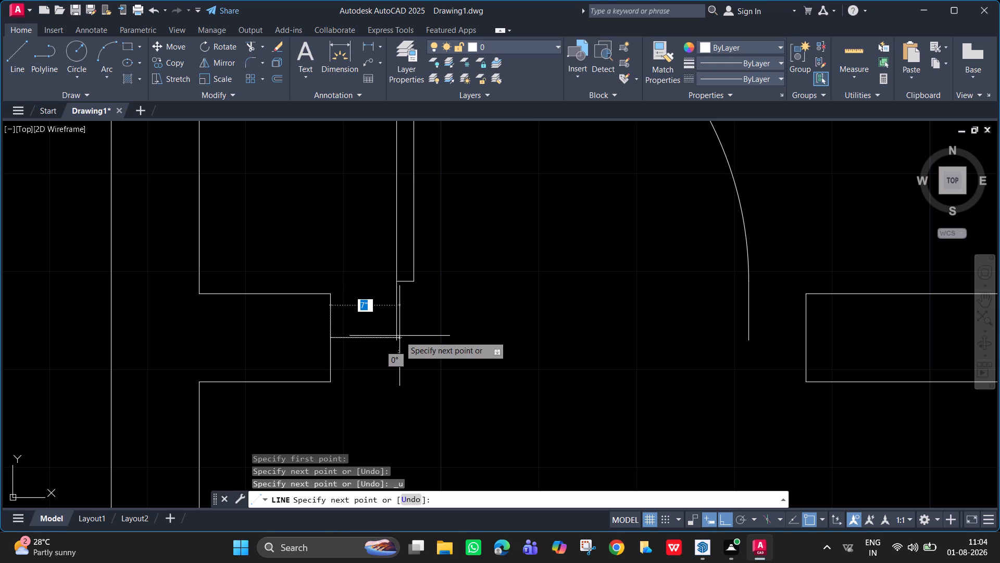
key("F8")
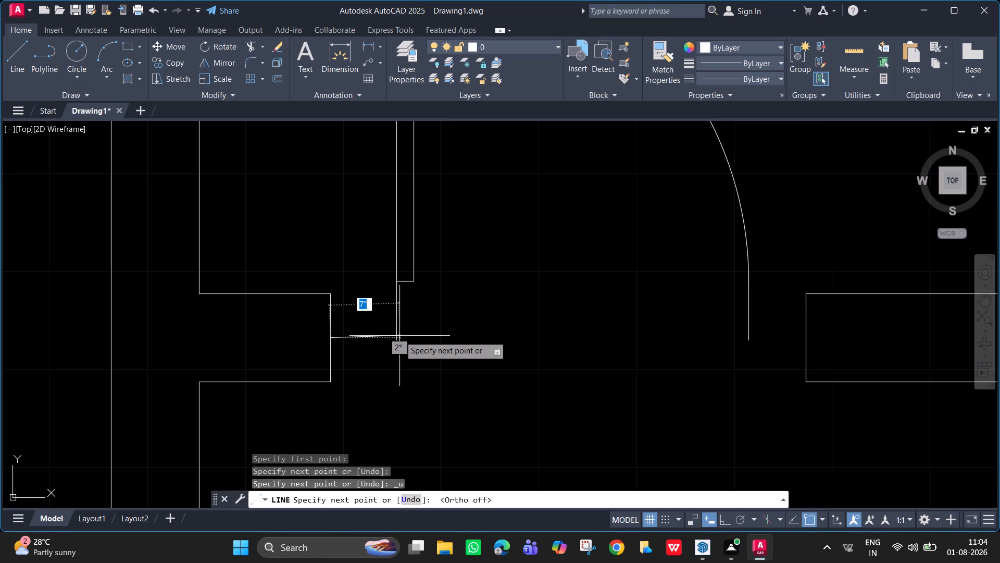
key("F8")
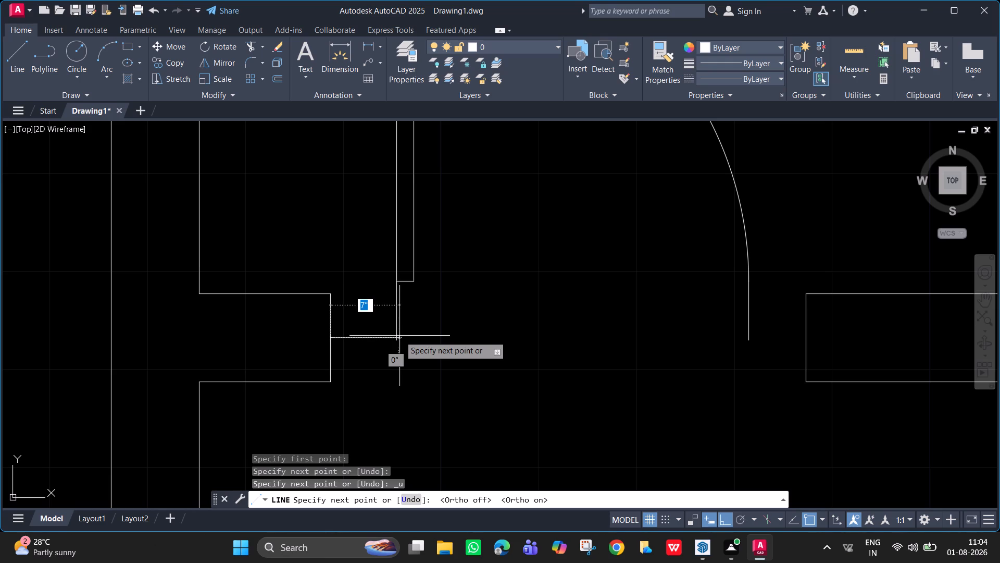
scroll(395, 336, "up", 3)
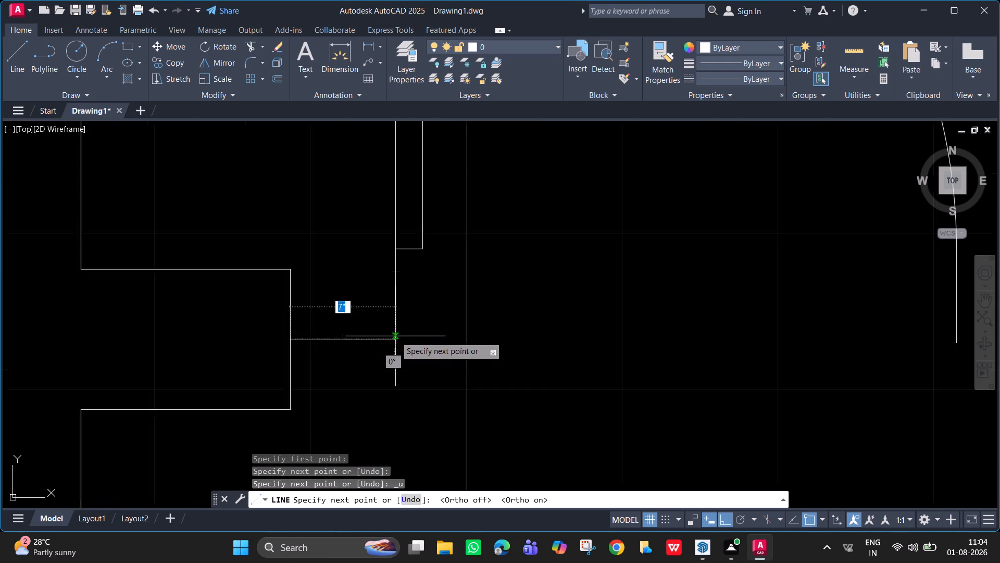
scroll(395, 336, "up", 2)
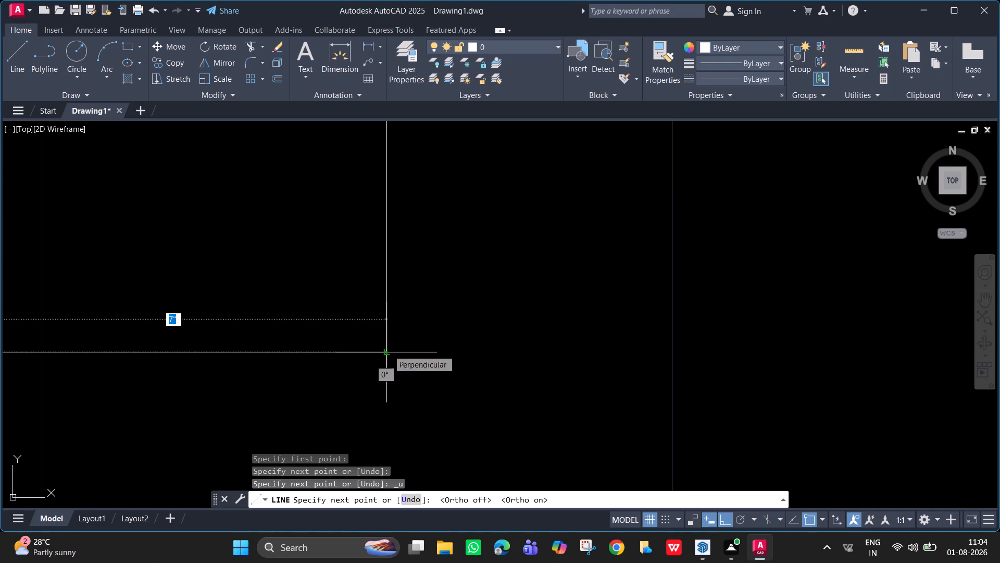
left_click(388, 350)
scroll(388, 347, "down", 5)
key("space")
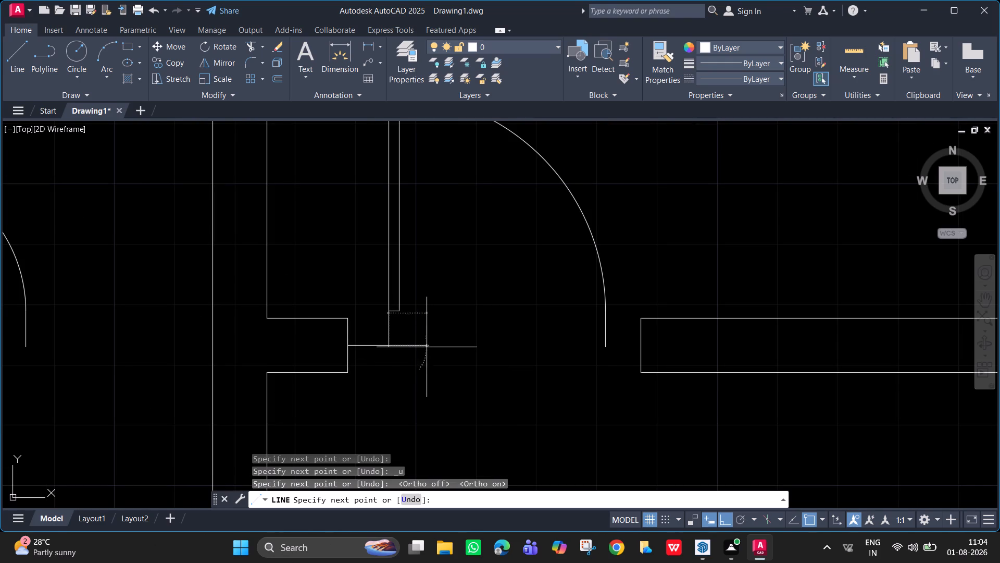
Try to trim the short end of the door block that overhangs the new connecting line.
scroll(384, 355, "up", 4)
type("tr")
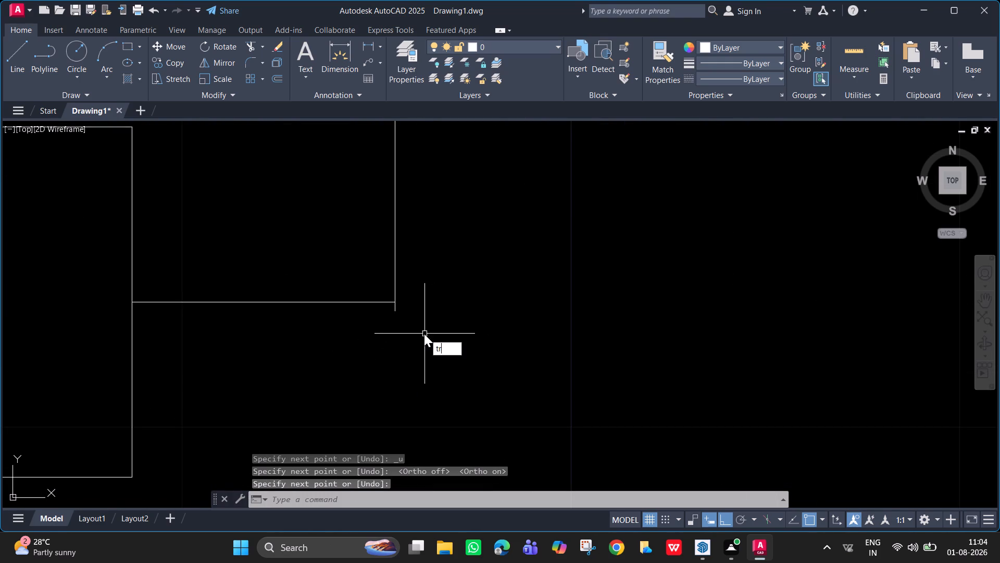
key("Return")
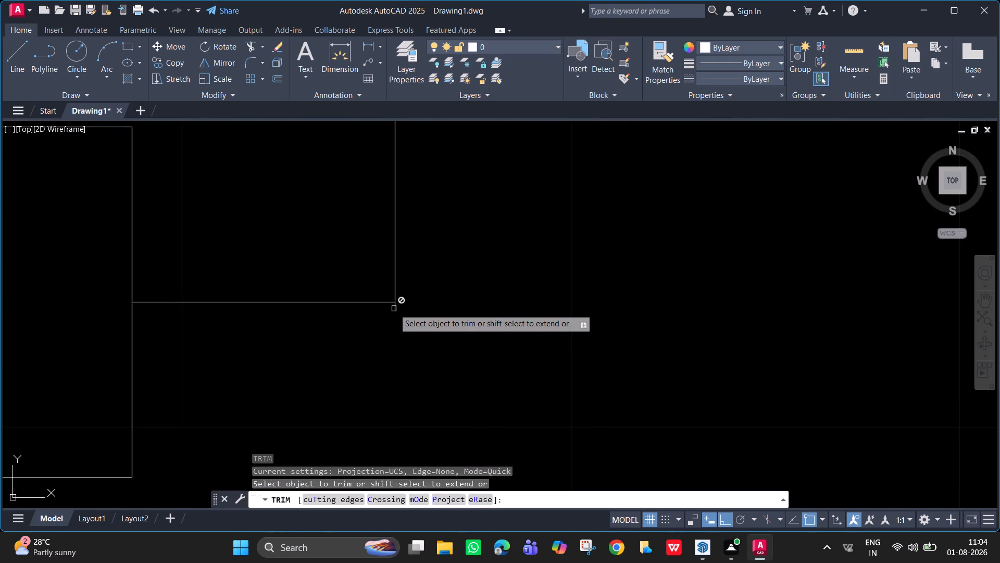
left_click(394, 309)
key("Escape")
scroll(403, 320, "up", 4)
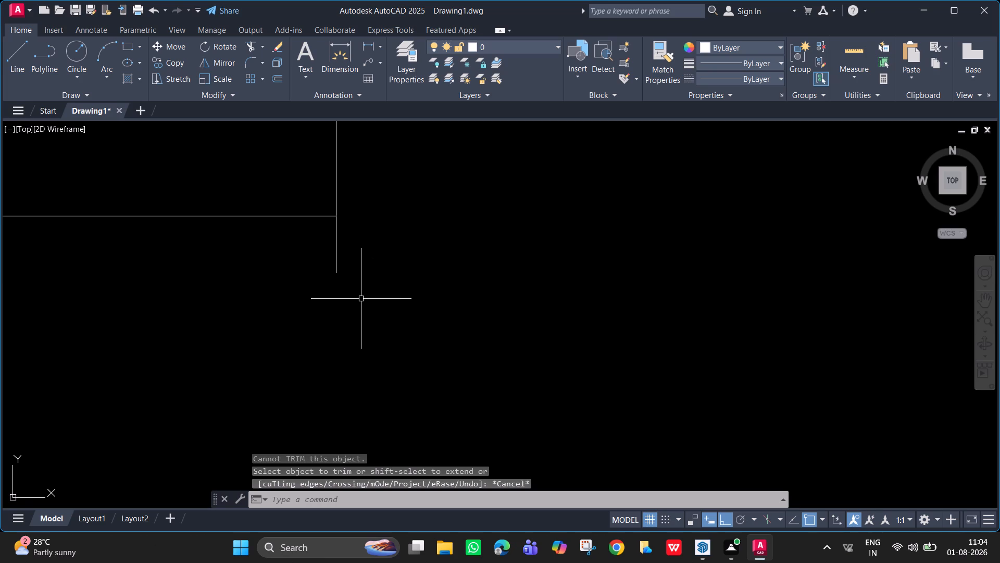
Move the hinge-side jamb line of this opening about 4" horizontally toward the door.
scroll(364, 303, "down", 5)
scroll(512, 287, "down", 2)
middle_click_drag(611, 306, 593, 311)
scroll(611, 307, "down", 1)
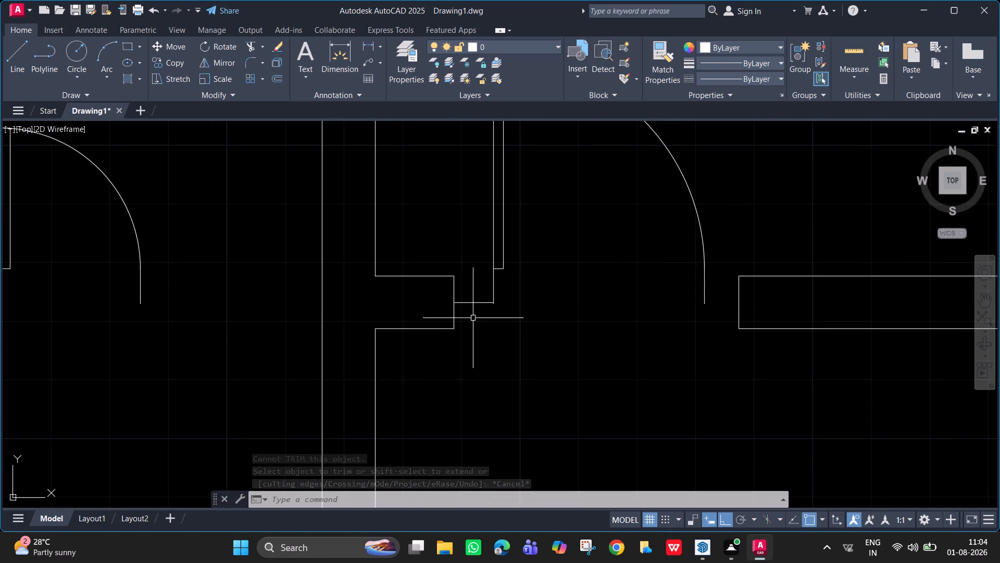
scroll(476, 304, "up", 2)
left_click(415, 282)
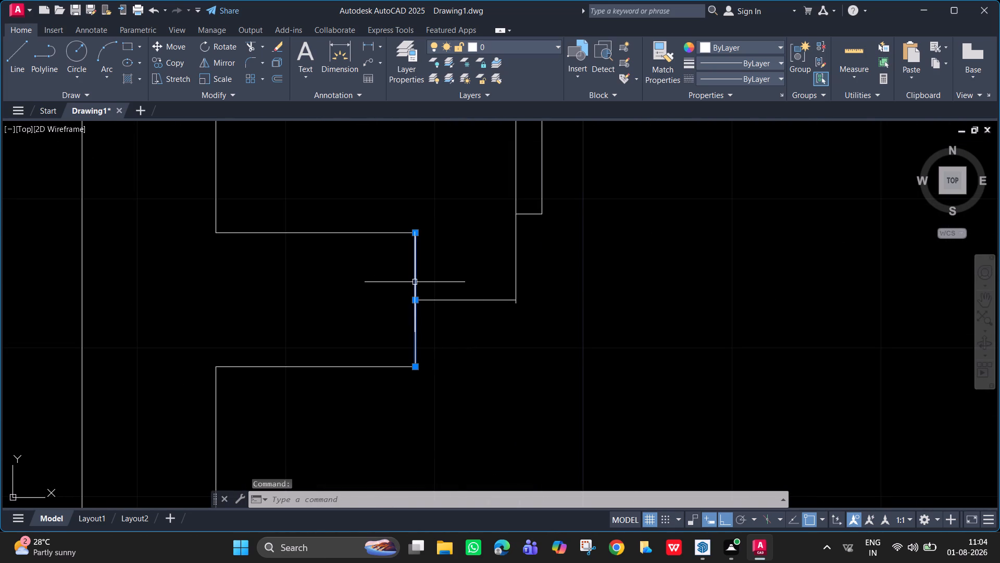
key("m")
key("Return")
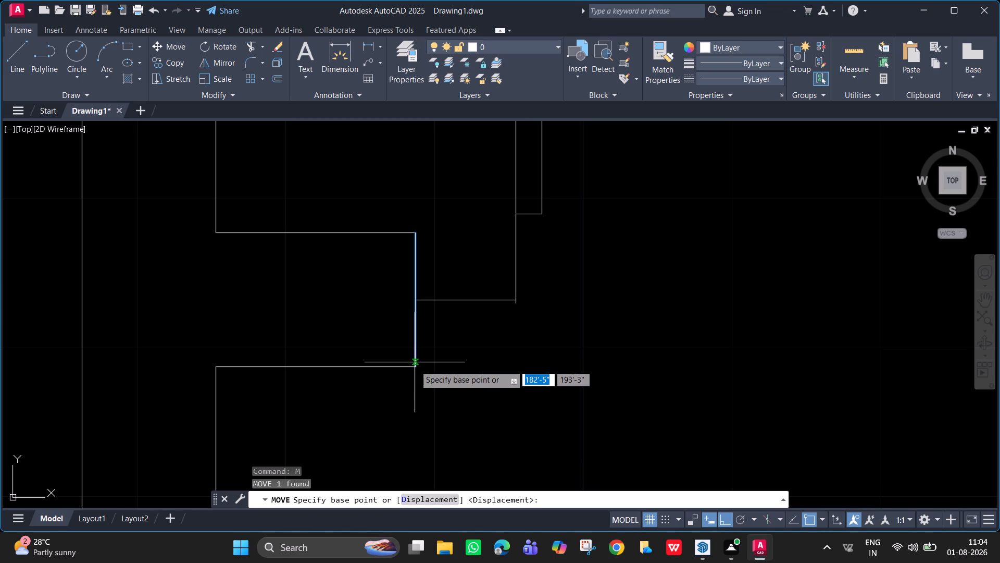
left_click(414, 365)
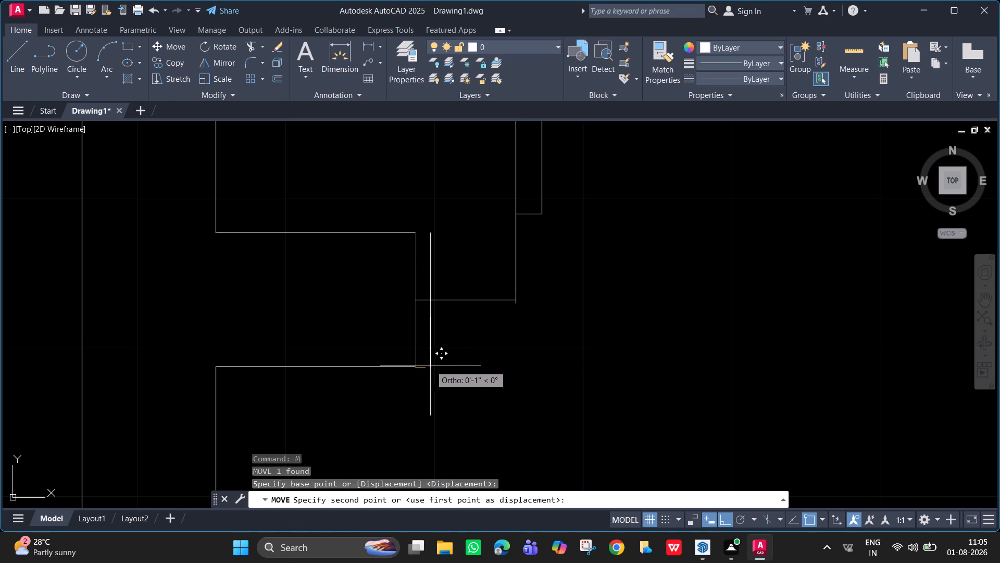
left_click(471, 364)
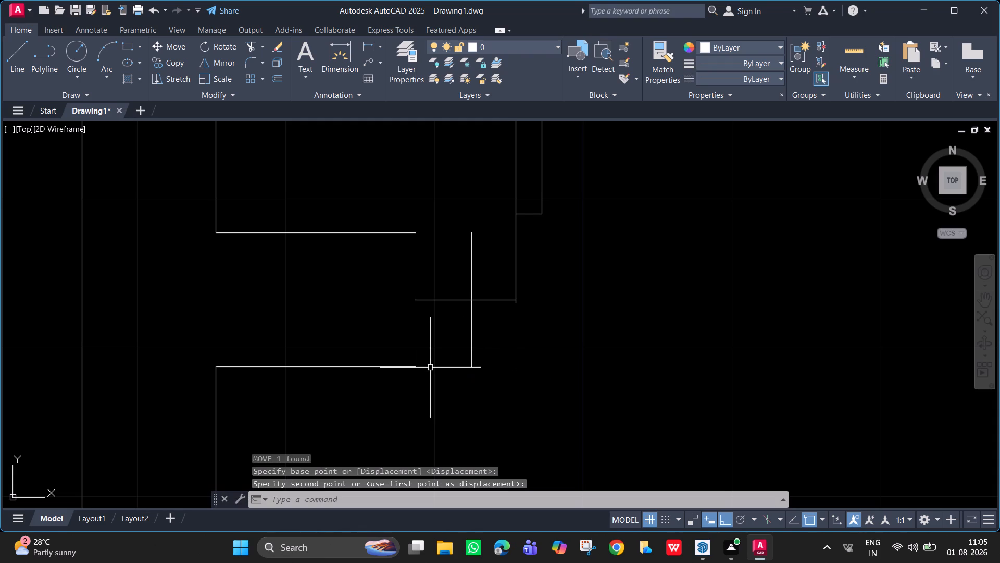
Extend both wall lines beside the widened door to the relocated hinge-side jamb line.
key("l")
key("Escape")
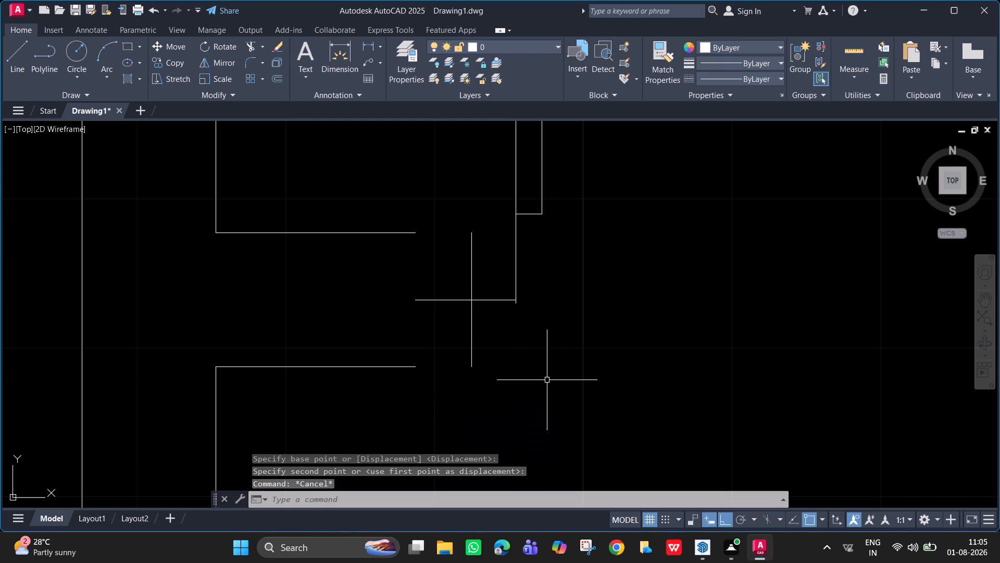
type("ex")
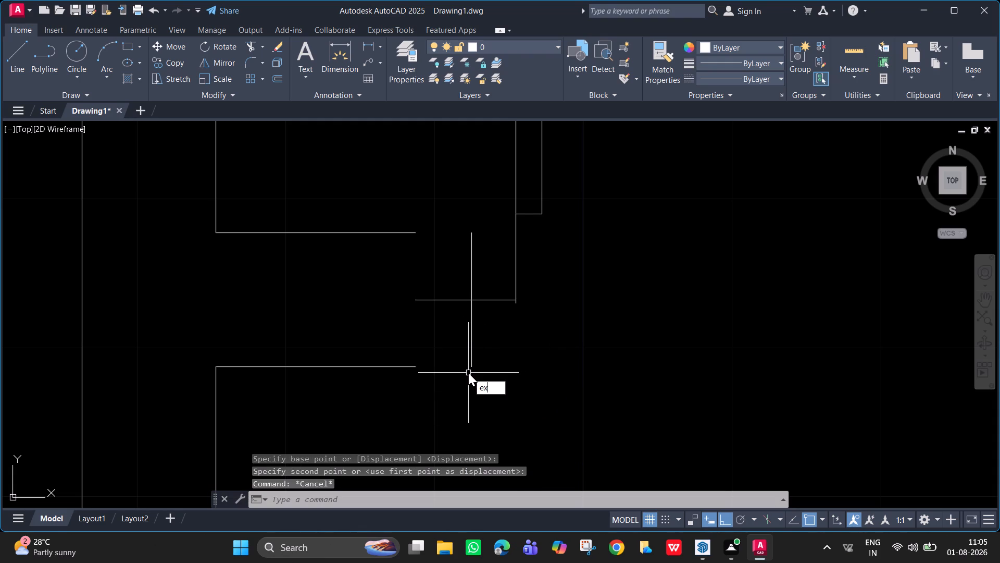
key("Return")
left_click(408, 365)
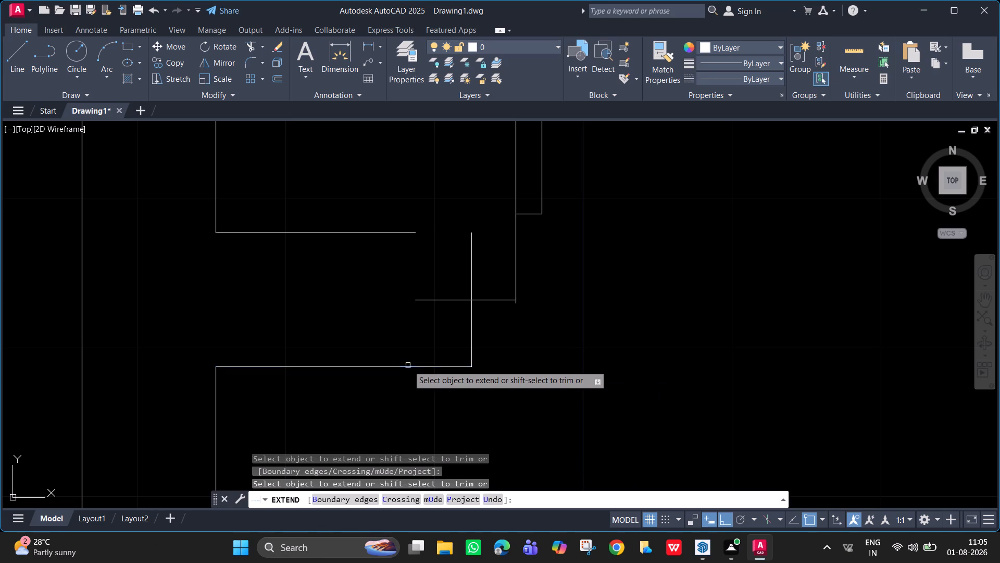
left_click(403, 232)
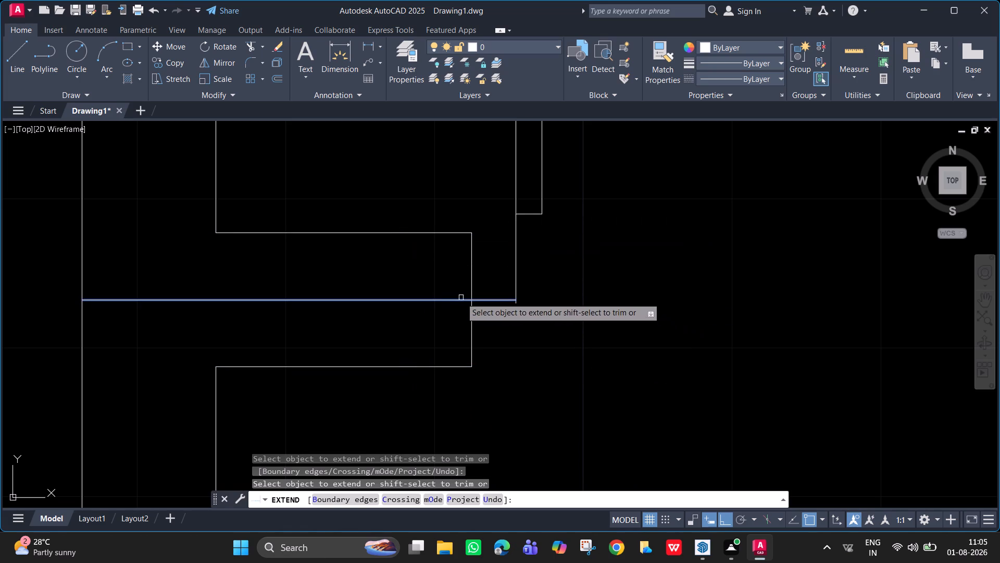
key("Escape")
Trim the part of the short connecting line that runs inside the wall west of the hinge-side jamb.
type("tr")
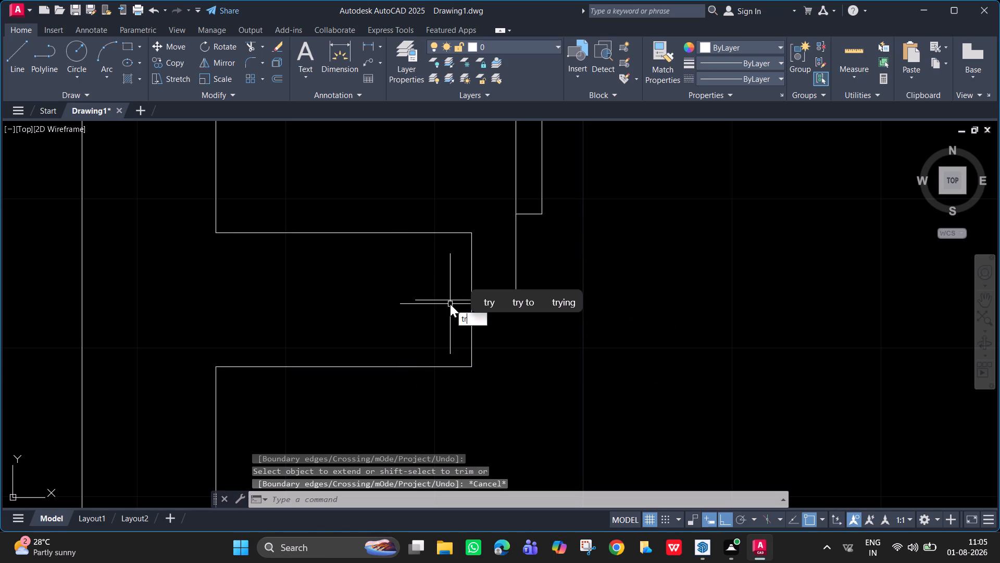
key("Return")
left_click(445, 299)
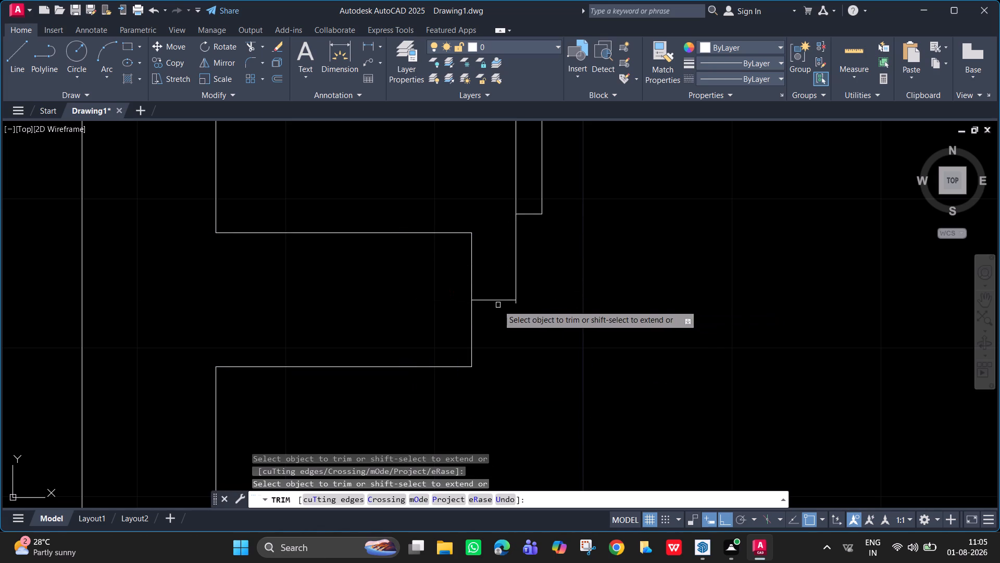
key("space")
scroll(529, 301, "up", 1)
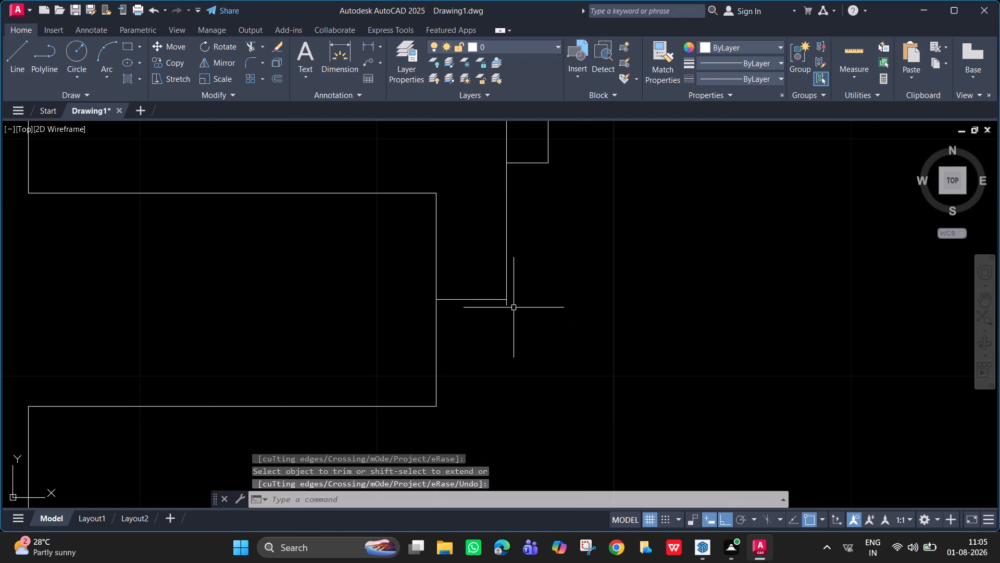
key("space")
key("space")
key("Escape")
Move the widened door block vertically so its overhanging hinge-side end meets the connecting line's endpoint.
key("m")
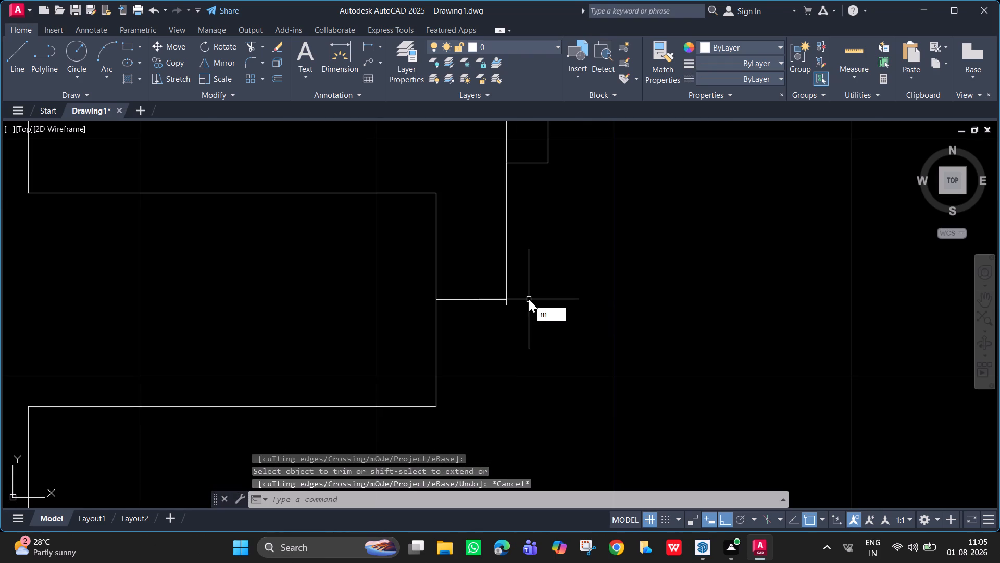
key("Return")
left_click(507, 281)
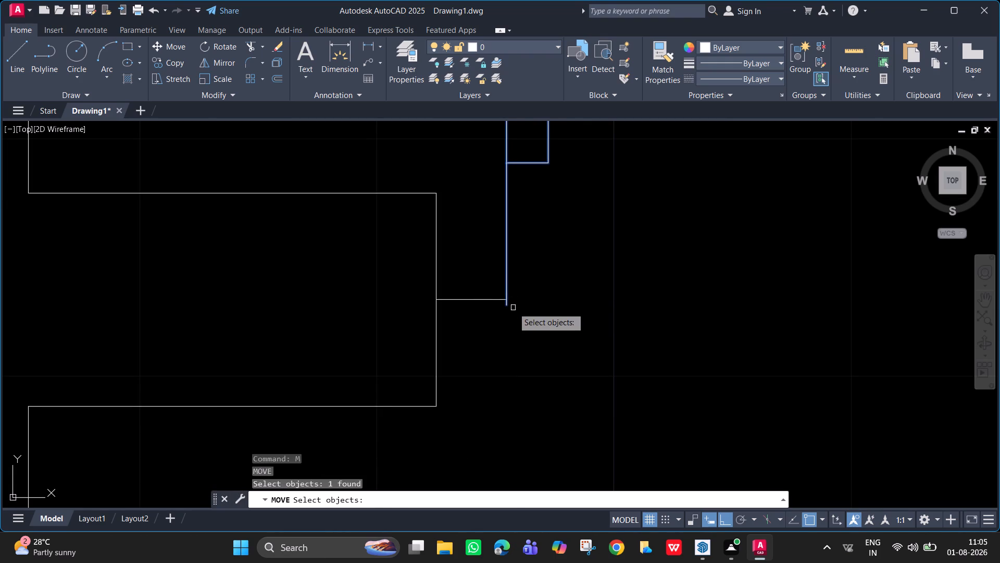
key("space")
left_click(507, 303)
left_click(507, 298)
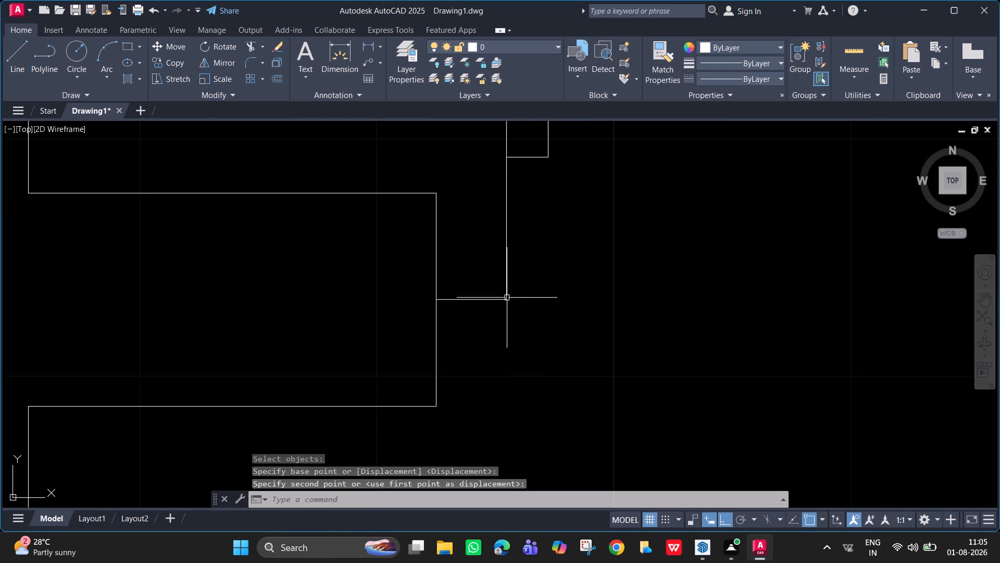
Measure the connecting line between the hinge-side jamb and the door with a linear dimension, without placing it.
scroll(599, 263, "down", 1)
middle_click_drag(608, 282, 524, 304)
scroll(507, 300, "down", 3)
middle_click_drag(626, 318, 570, 327)
scroll(569, 320, "up", 2)
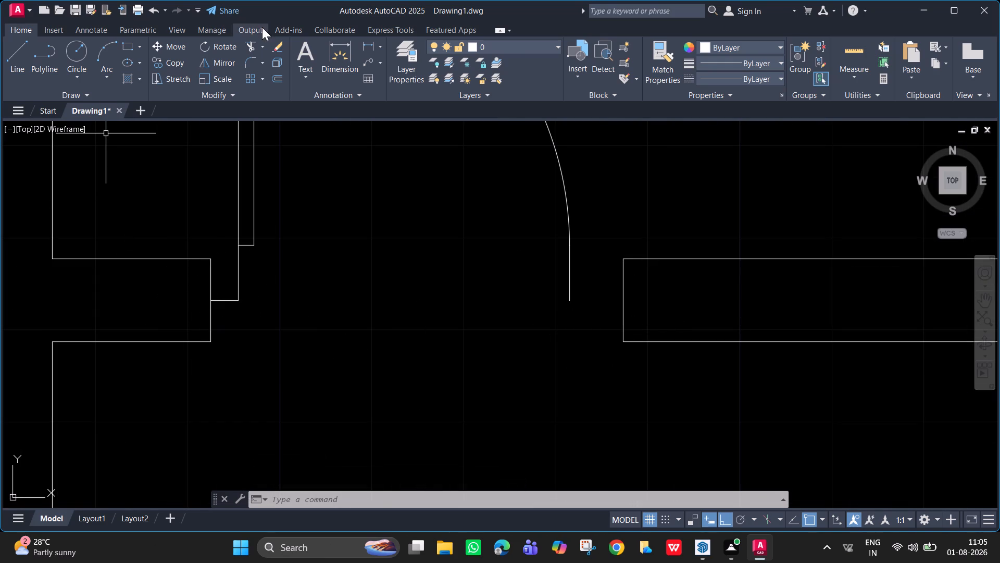
left_click(368, 48)
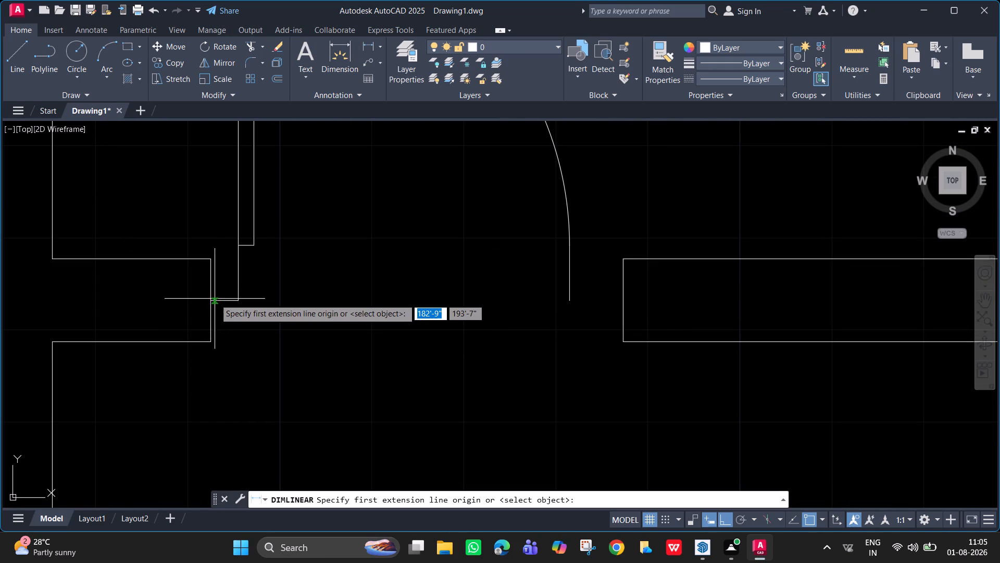
left_click(211, 299)
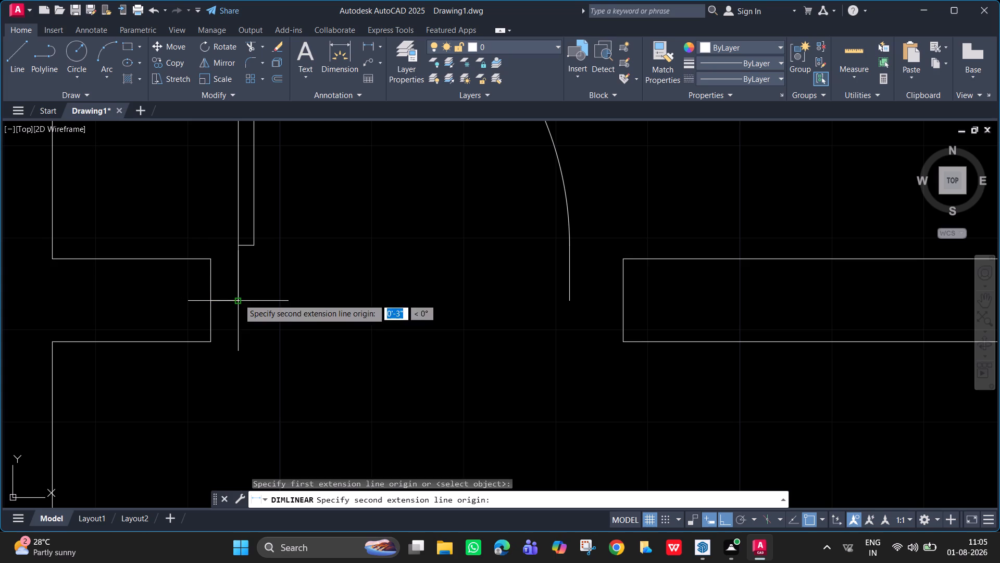
left_click(239, 299)
key("Escape")
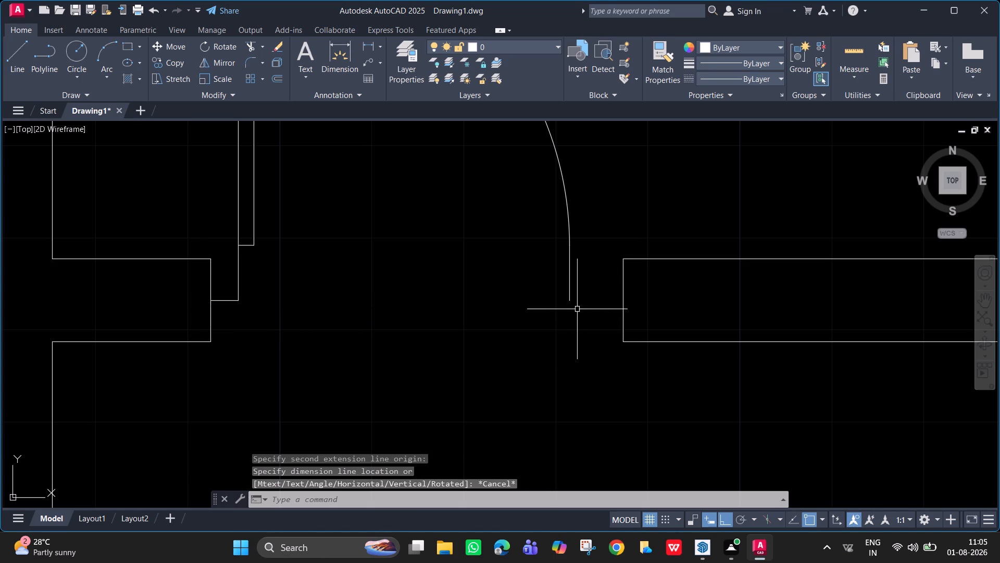
Draw a 3" horizontal line from the lower end of the door swing toward the east jamb.
key("l")
key("Return")
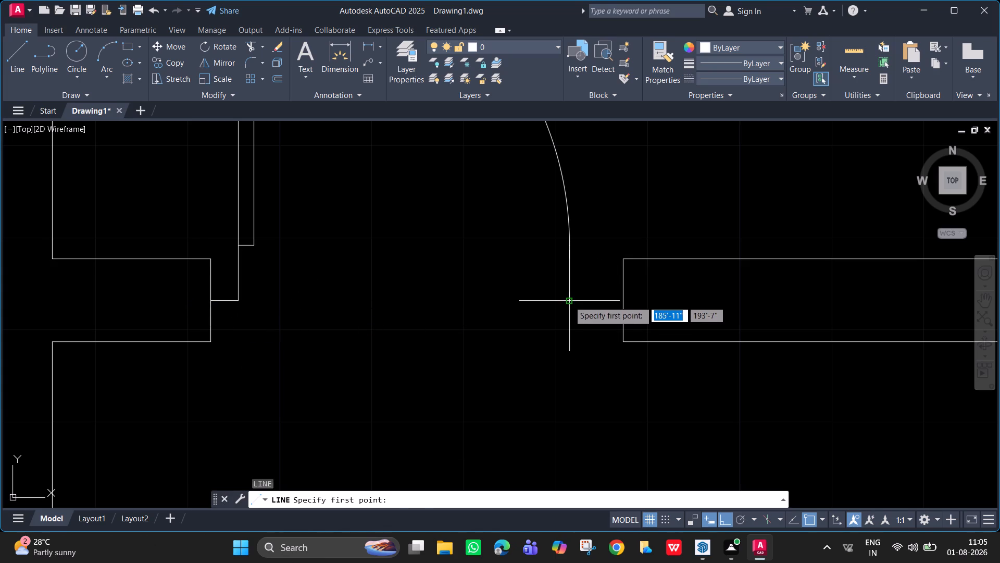
left_click(569, 301)
key("3")
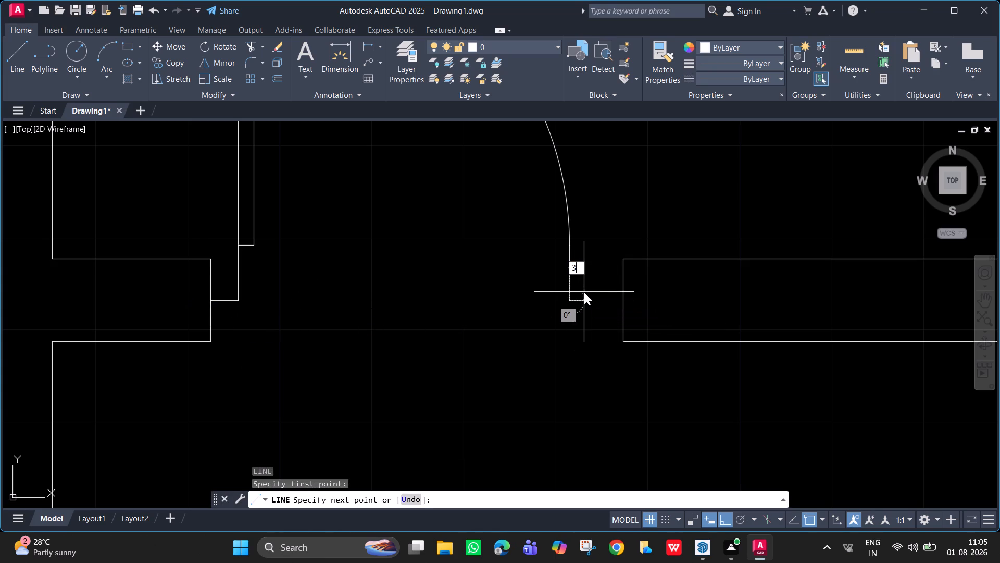
key("shift+quotedbl")
key("Return")
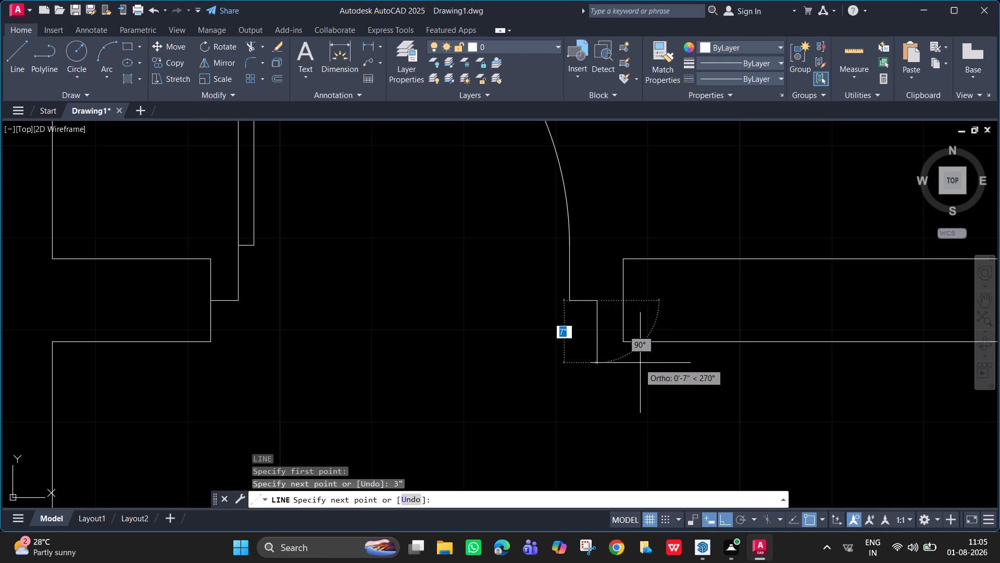
key("Escape")
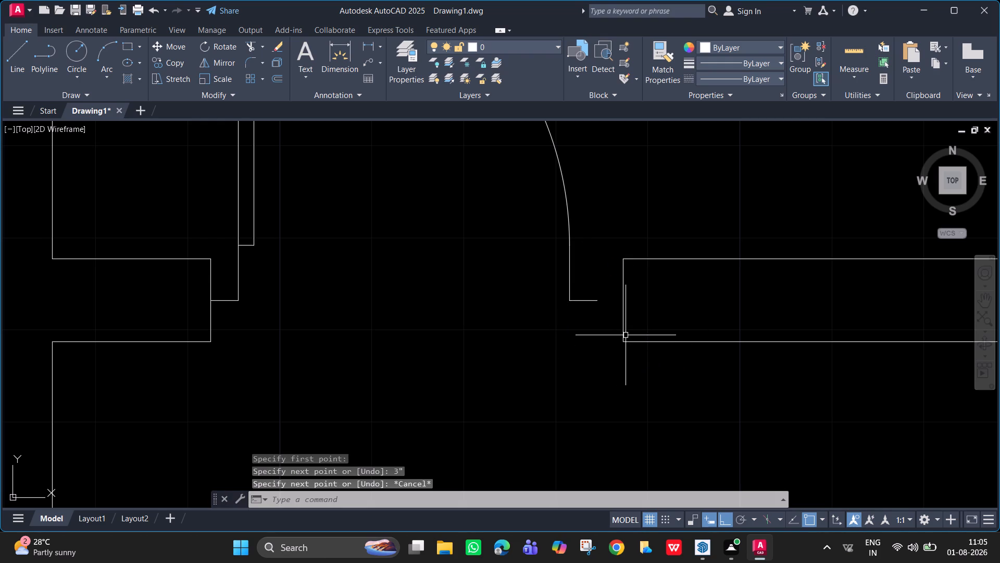
Move the opening's east jamb line about 3" horizontally to the free end of the short line at the door swing.
key("m")
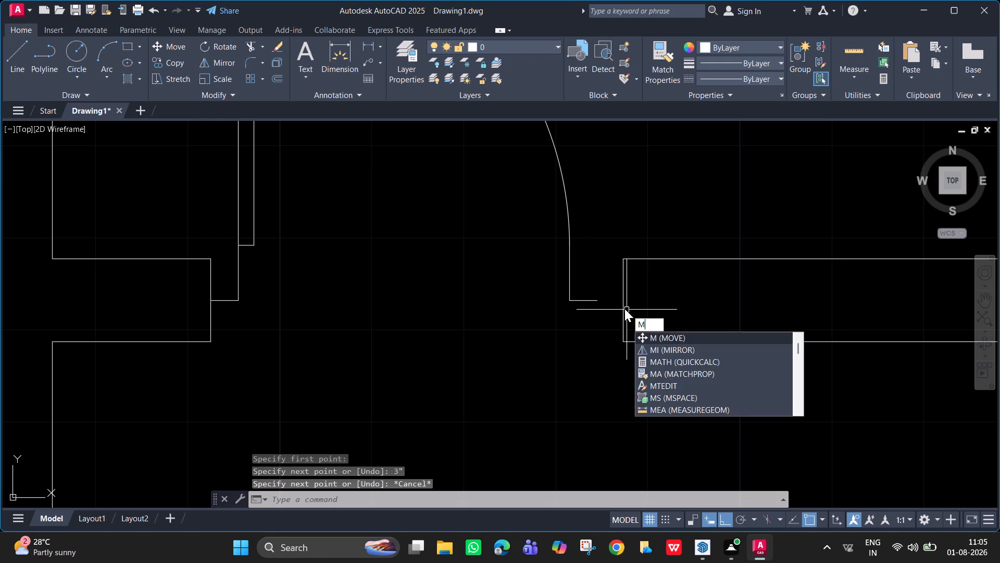
key("Return")
left_click(623, 306)
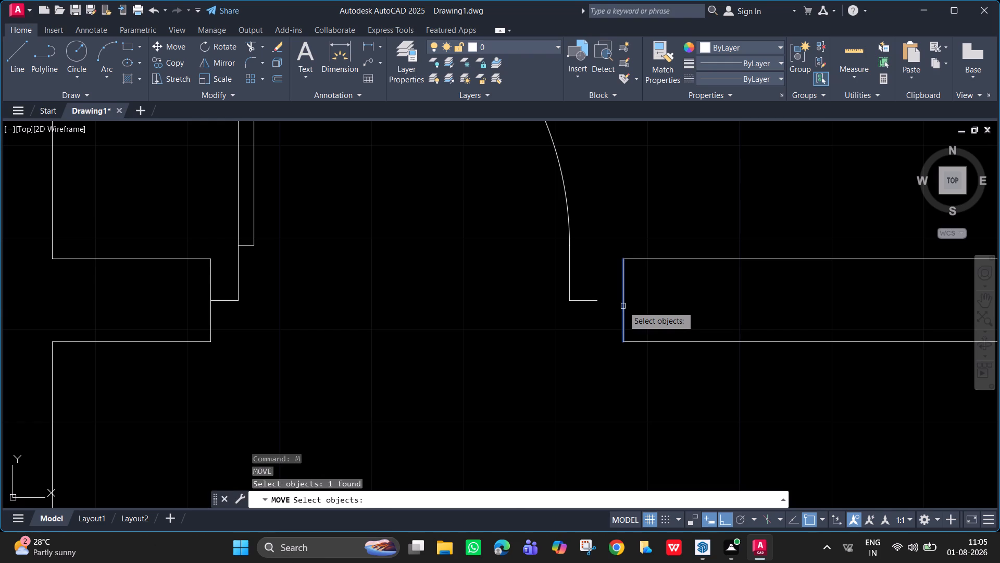
key("Return")
left_click(623, 298)
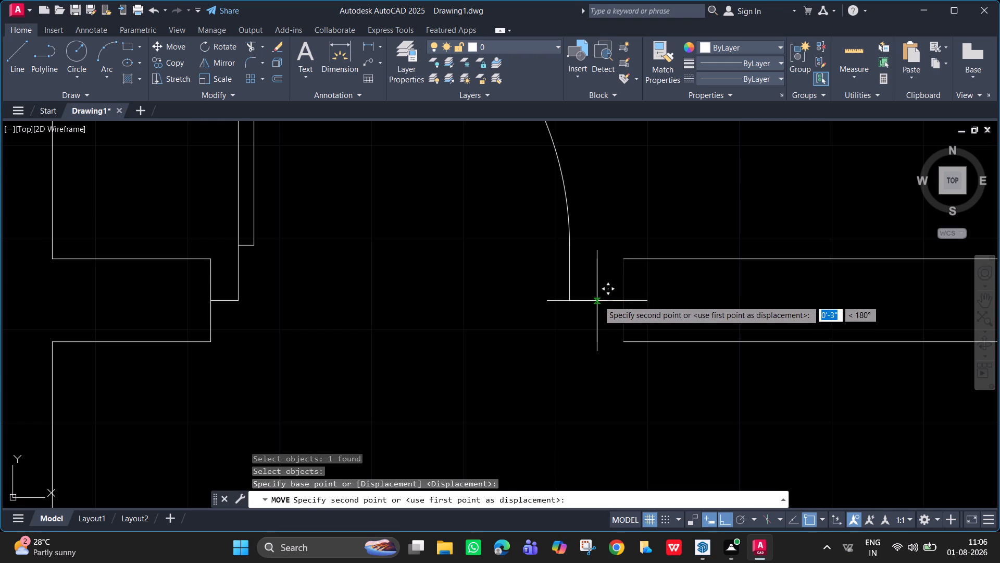
left_click(598, 300)
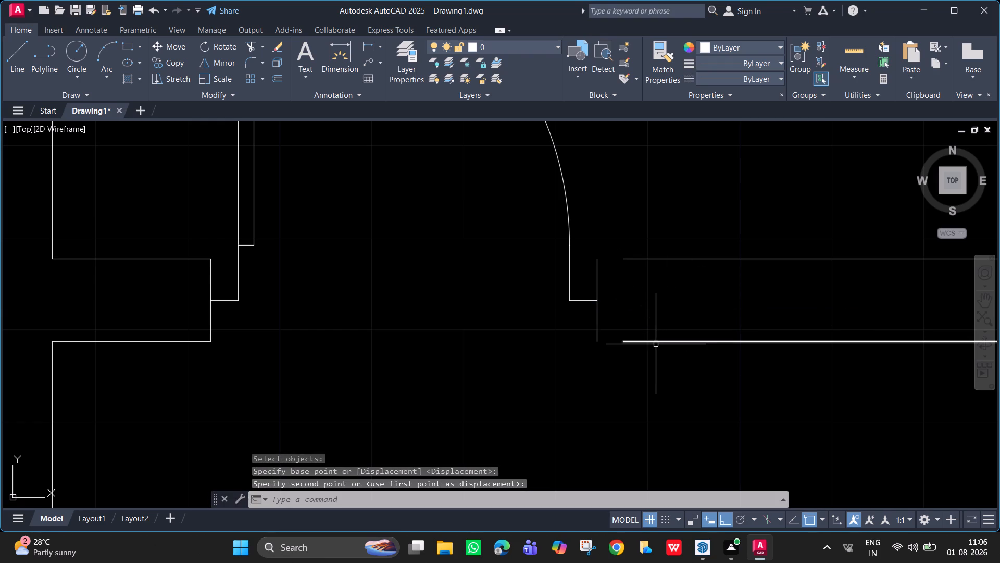
Extend both wall lines east of the opening to the moved east jamb line.
type("ex")
key("Return")
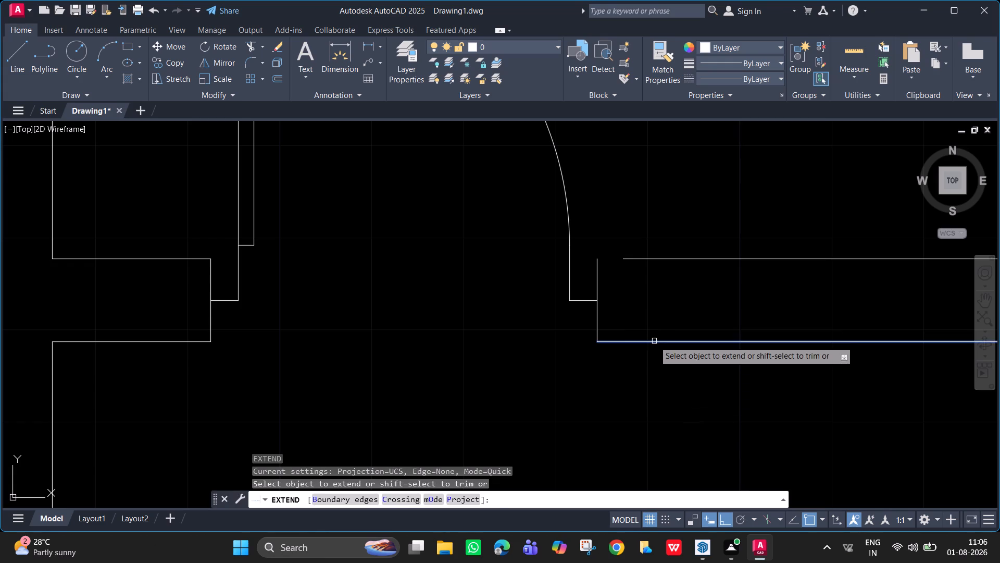
left_click(654, 341)
left_click(639, 260)
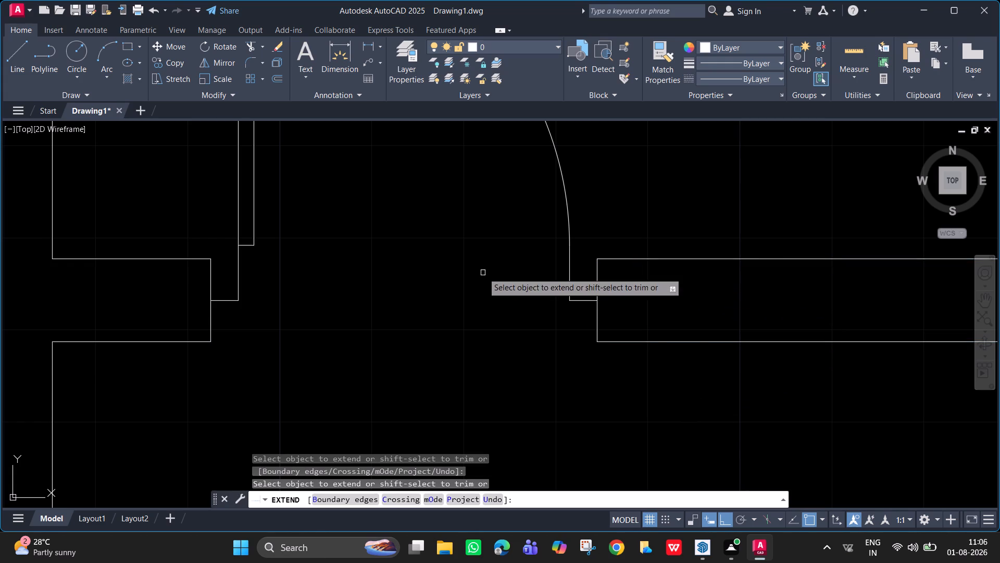
key("Escape")
Add a linear dimension below the wall from the west jamb to the west wall's inner face.
scroll(595, 278, "down", 4)
middle_click_drag(631, 321, 534, 384)
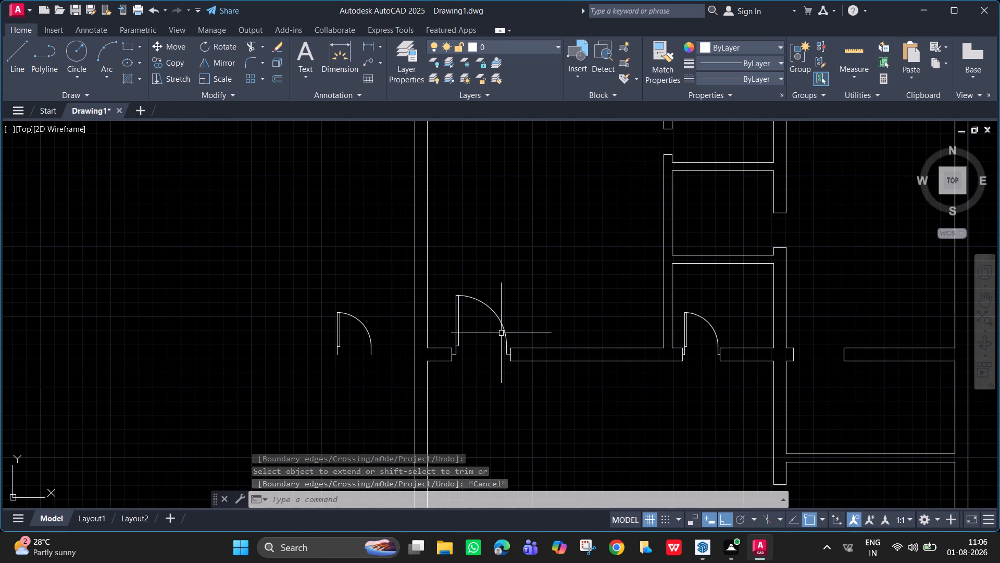
scroll(519, 409, "down", 1)
middle_click_drag(518, 409, 525, 229)
middle_click_drag(526, 252, 518, 264)
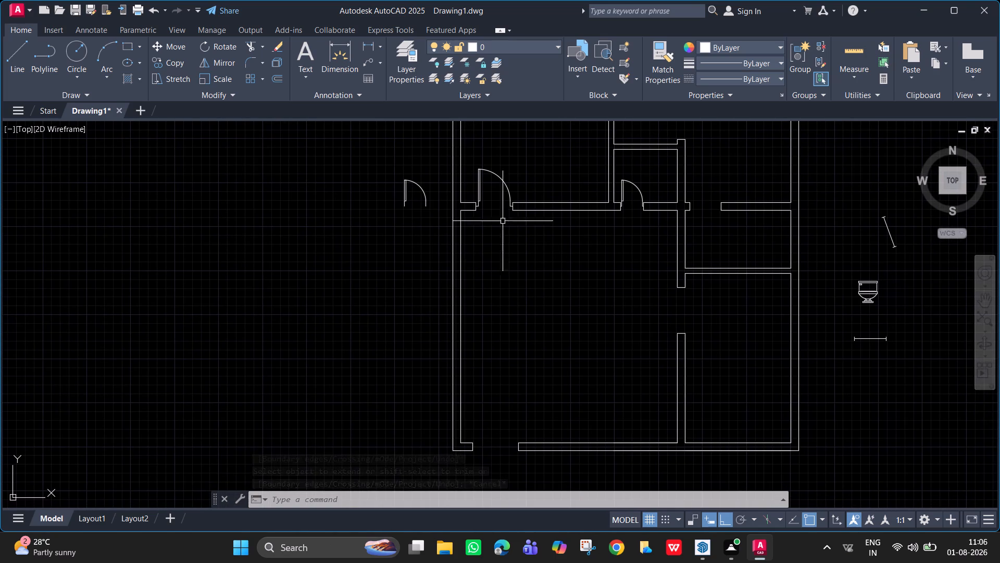
scroll(486, 207, "up", 4)
middle_click_drag(518, 262, 515, 255)
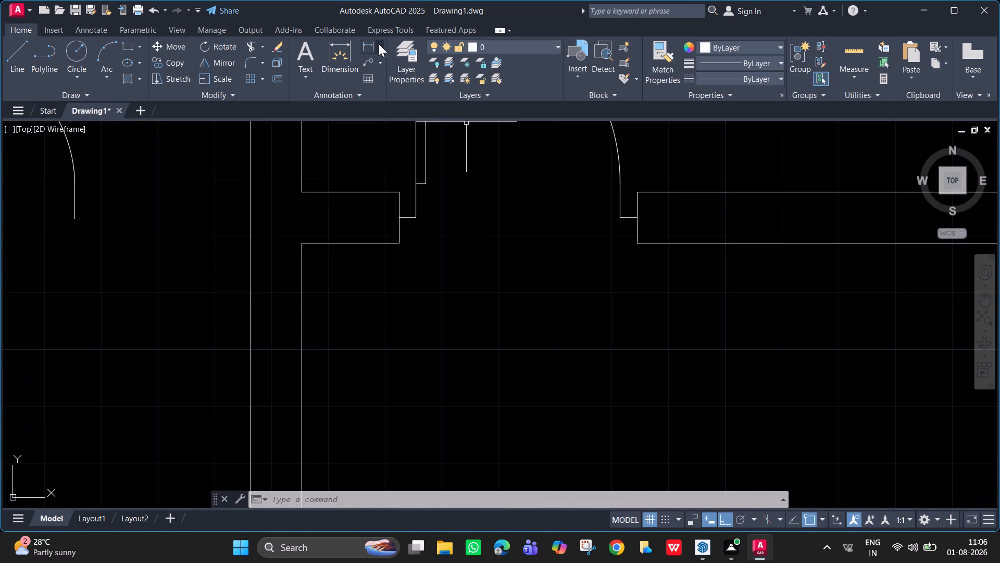
left_click(369, 45)
left_click(399, 244)
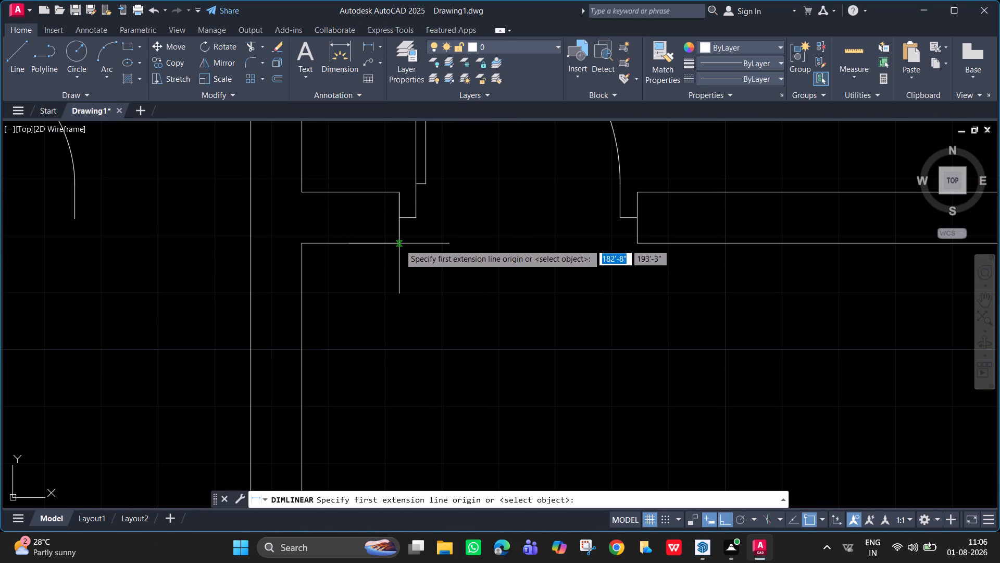
left_click(300, 242)
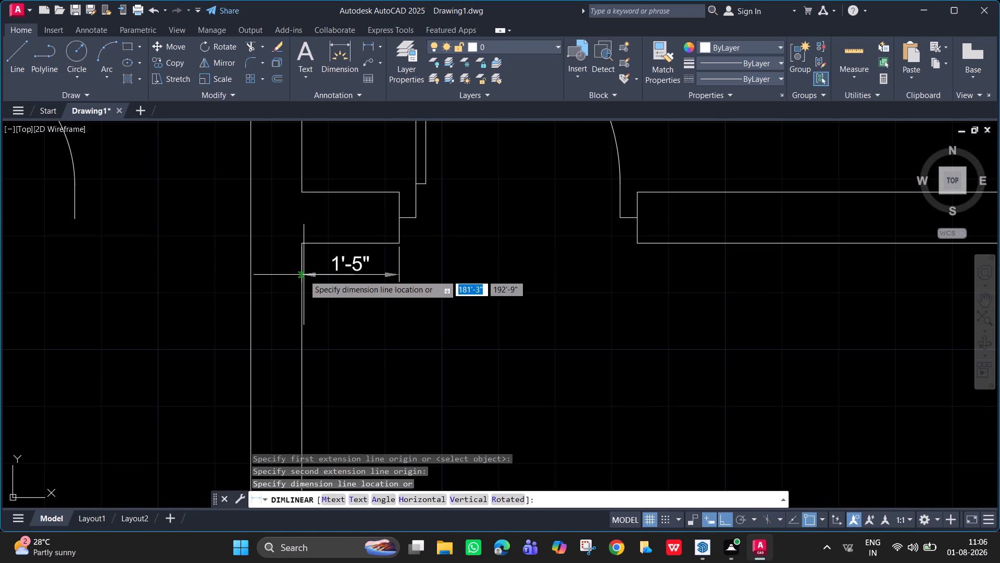
left_click(304, 275)
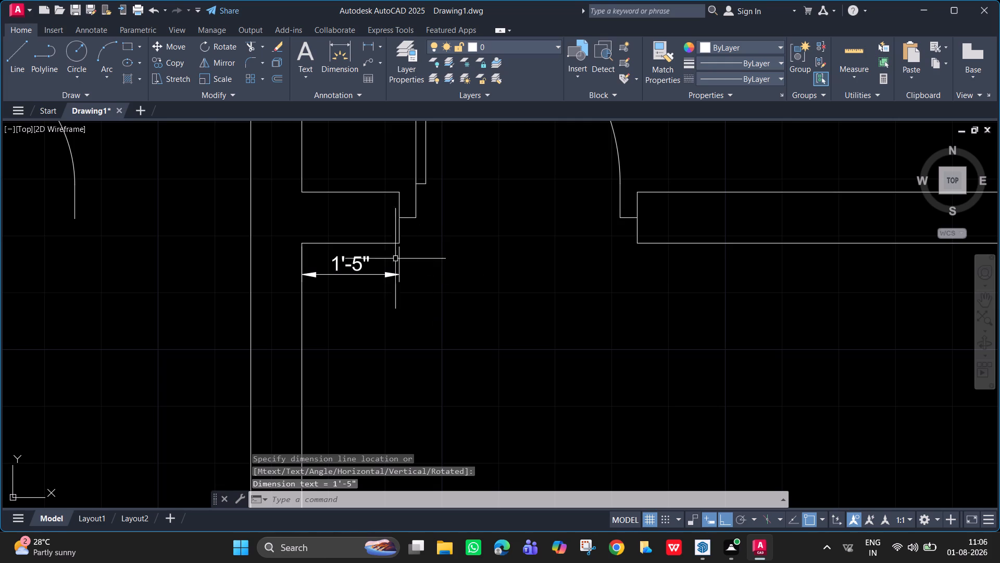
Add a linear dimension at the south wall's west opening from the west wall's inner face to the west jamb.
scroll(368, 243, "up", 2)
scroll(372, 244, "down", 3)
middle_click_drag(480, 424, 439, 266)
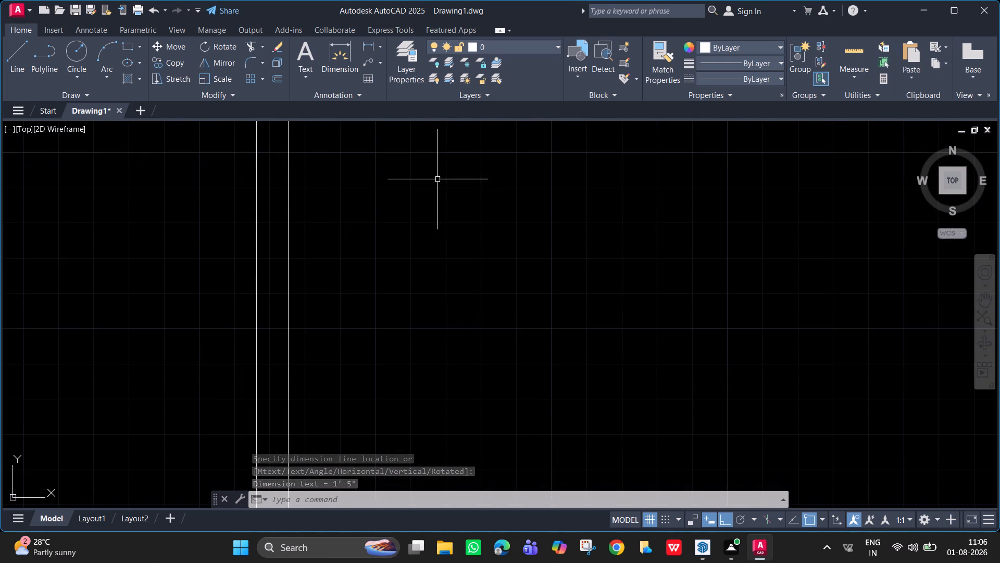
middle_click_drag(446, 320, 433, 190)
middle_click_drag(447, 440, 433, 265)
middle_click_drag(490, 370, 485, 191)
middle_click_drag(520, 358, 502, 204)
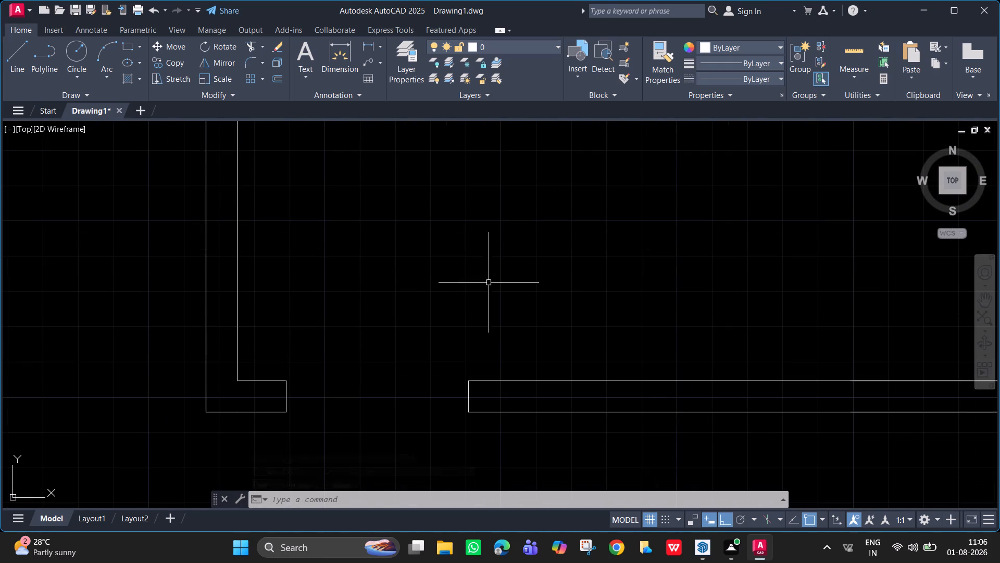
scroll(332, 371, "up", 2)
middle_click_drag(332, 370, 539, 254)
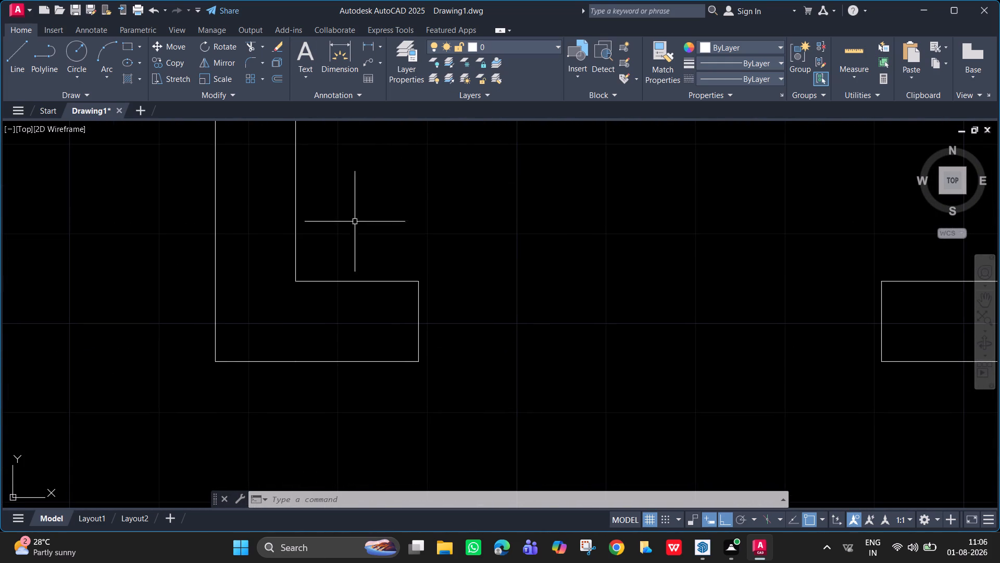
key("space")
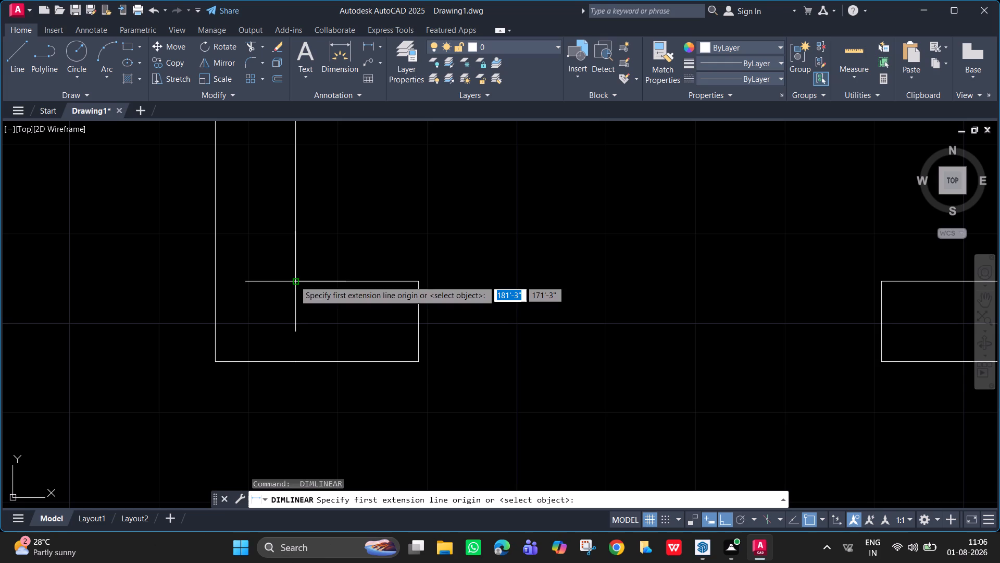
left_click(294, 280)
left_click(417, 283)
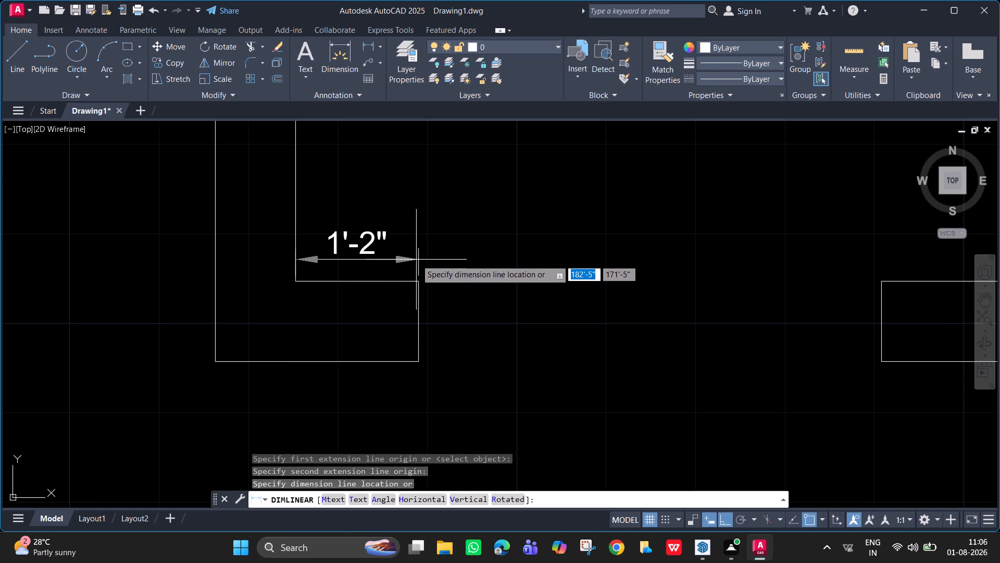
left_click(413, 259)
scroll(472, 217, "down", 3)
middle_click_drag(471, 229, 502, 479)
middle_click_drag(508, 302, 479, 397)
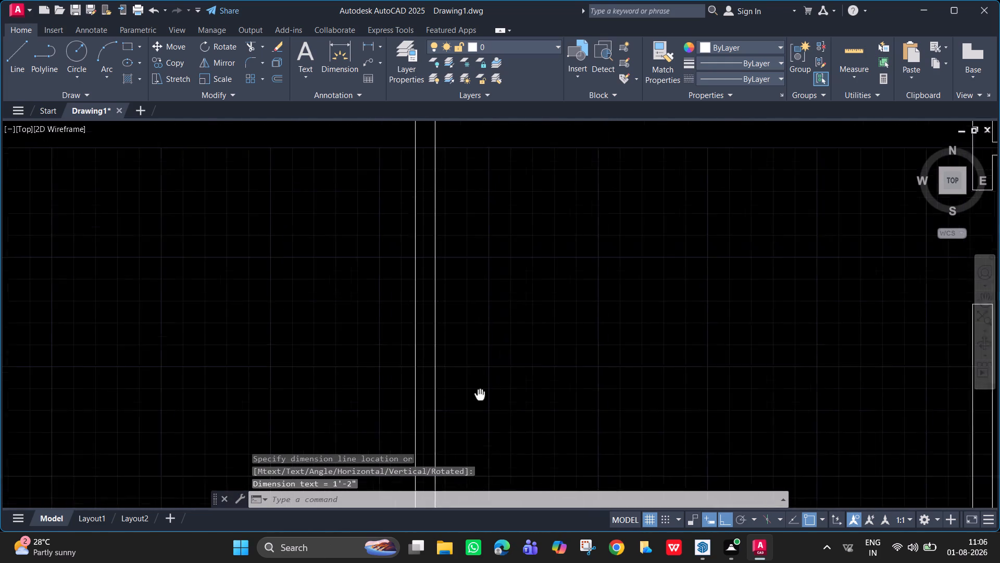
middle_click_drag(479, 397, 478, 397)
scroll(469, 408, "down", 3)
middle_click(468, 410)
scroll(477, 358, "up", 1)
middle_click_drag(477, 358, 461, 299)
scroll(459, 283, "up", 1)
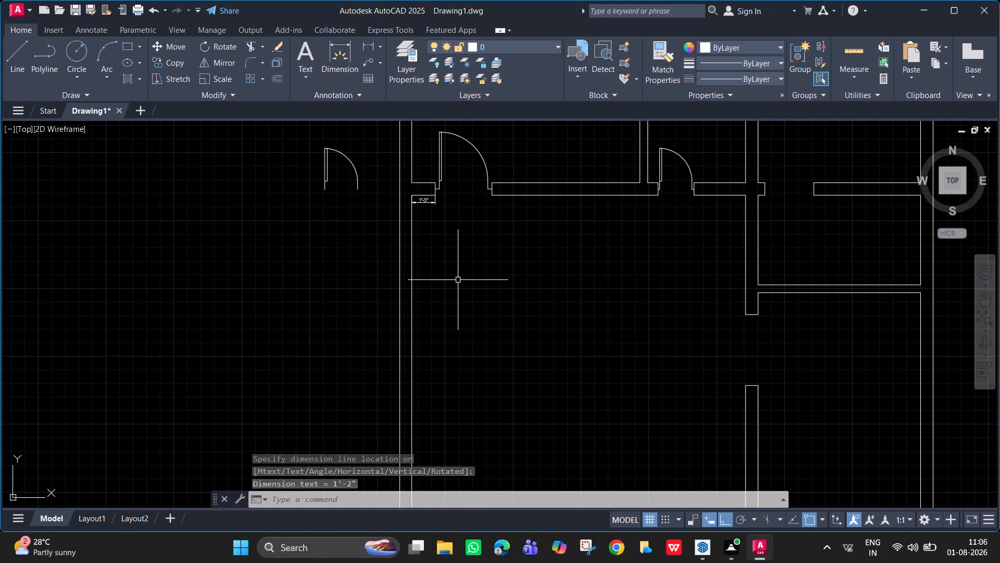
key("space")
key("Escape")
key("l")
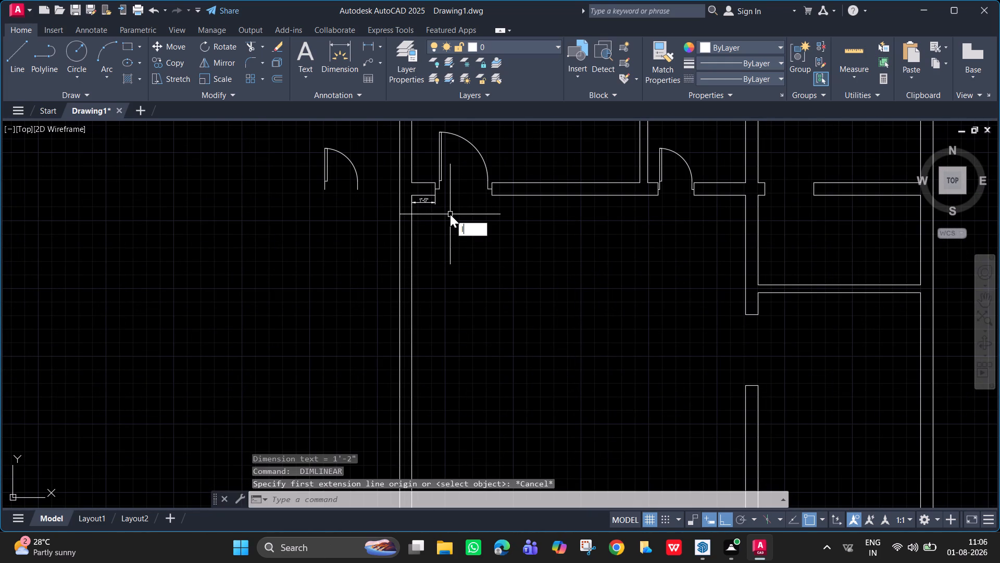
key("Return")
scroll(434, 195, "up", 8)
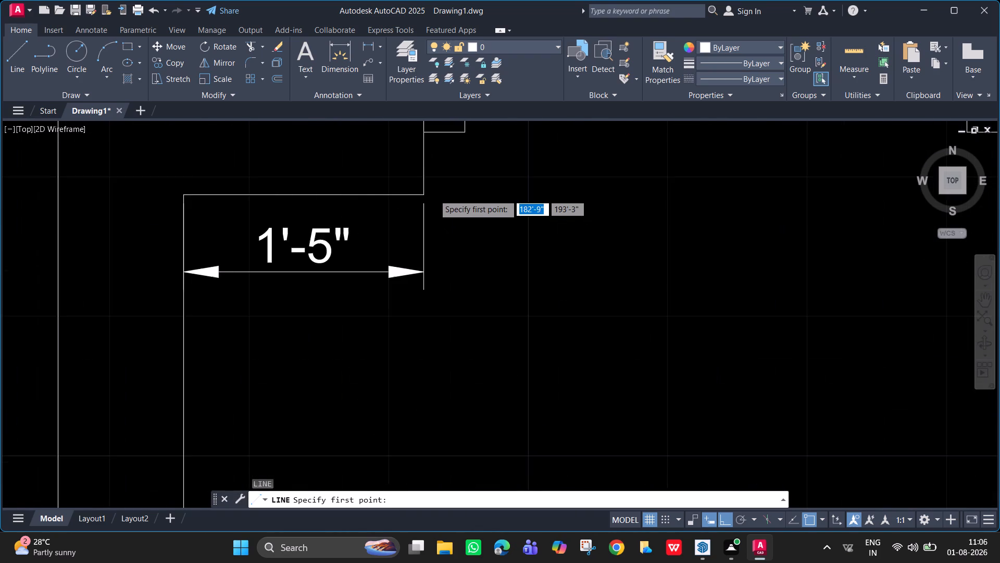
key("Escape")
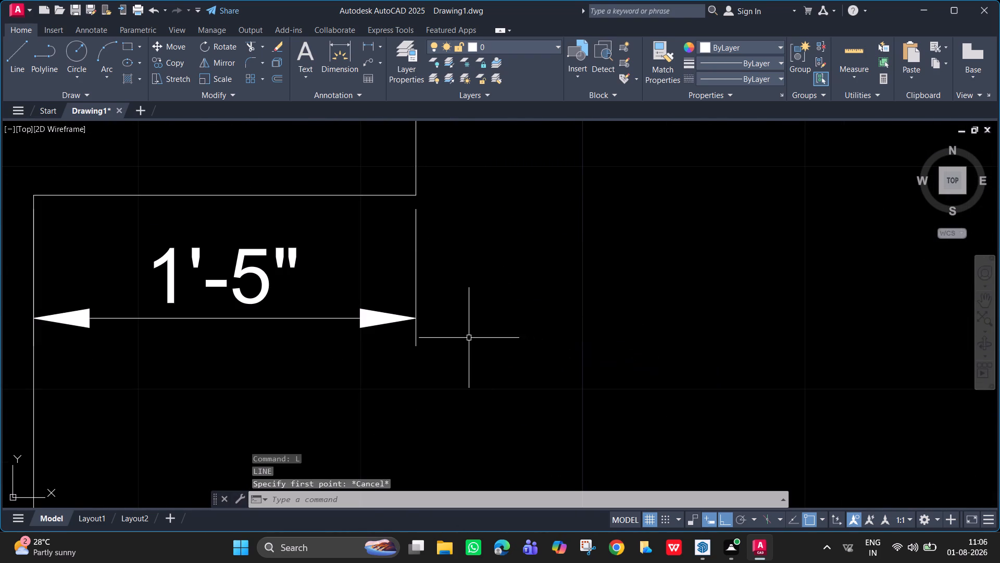
Erase the linear dimension below the middle wall's west door opening.
left_click_drag(394, 321, 386, 321)
key("Delete")
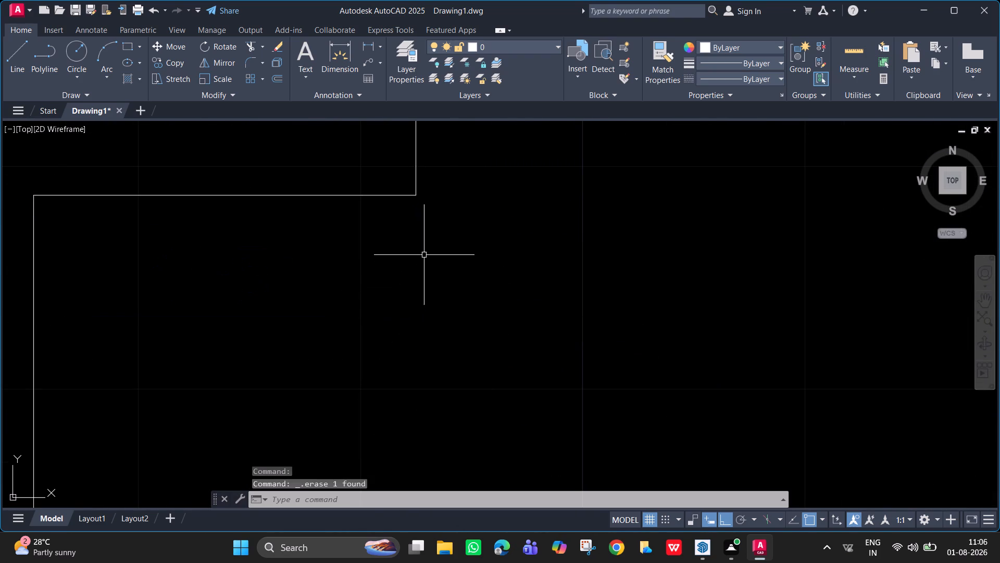
Draw a vertical line from the lower corner of the middle wall opening's west jamb down past the south wall.
key("l")
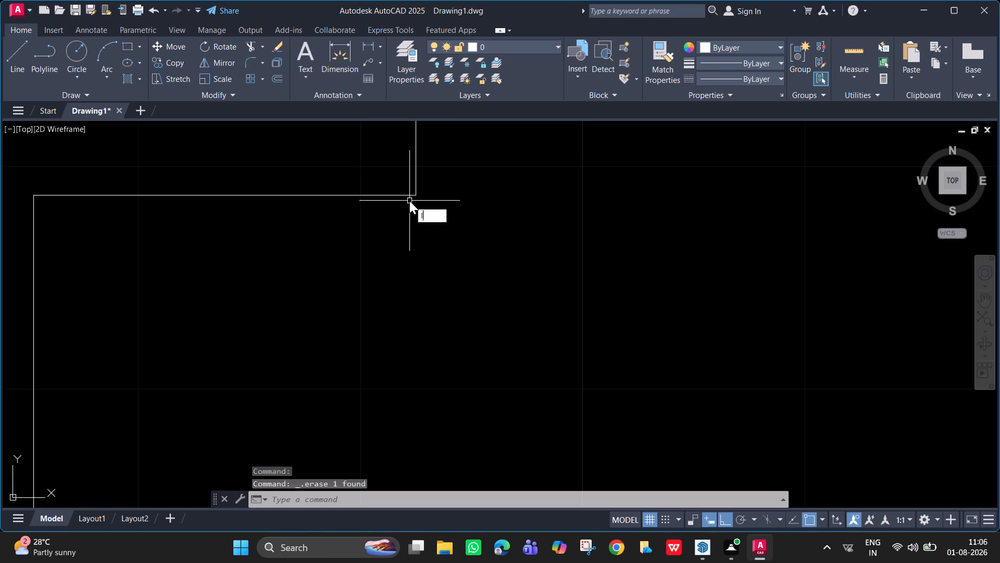
key("Return")
left_click(416, 195)
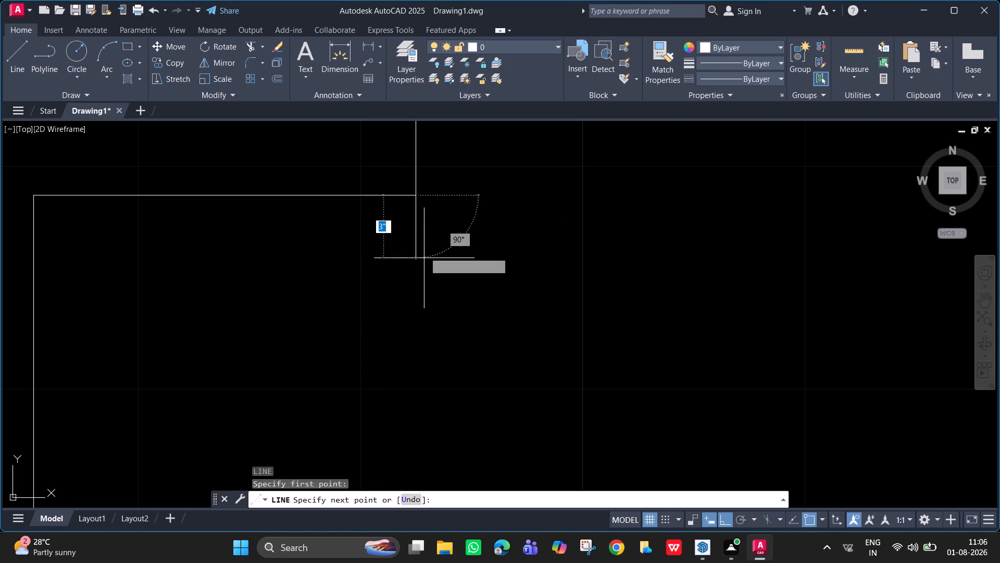
scroll(423, 334, "down", 10)
middle_click_drag(429, 401, 418, 302)
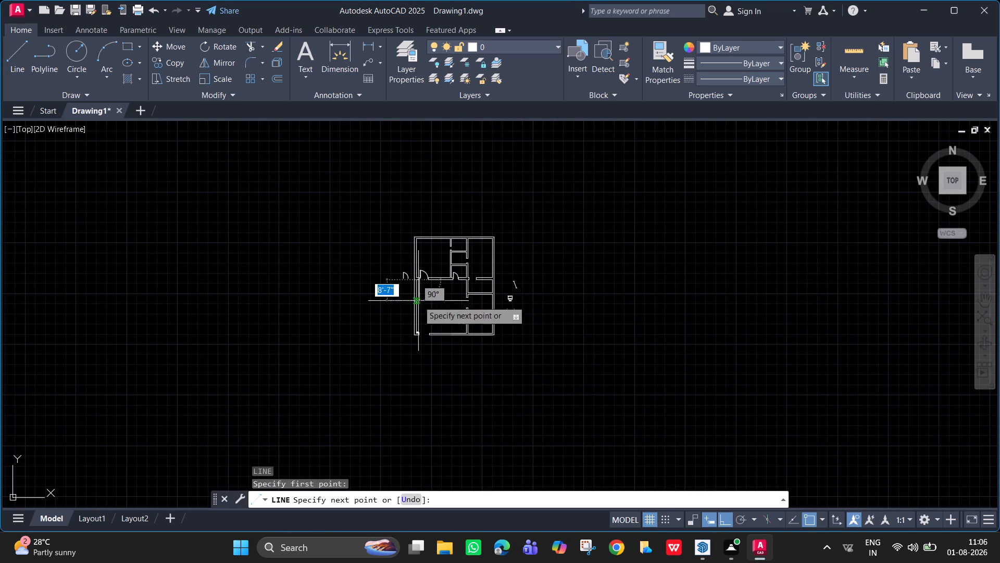
scroll(423, 336, "up", 3)
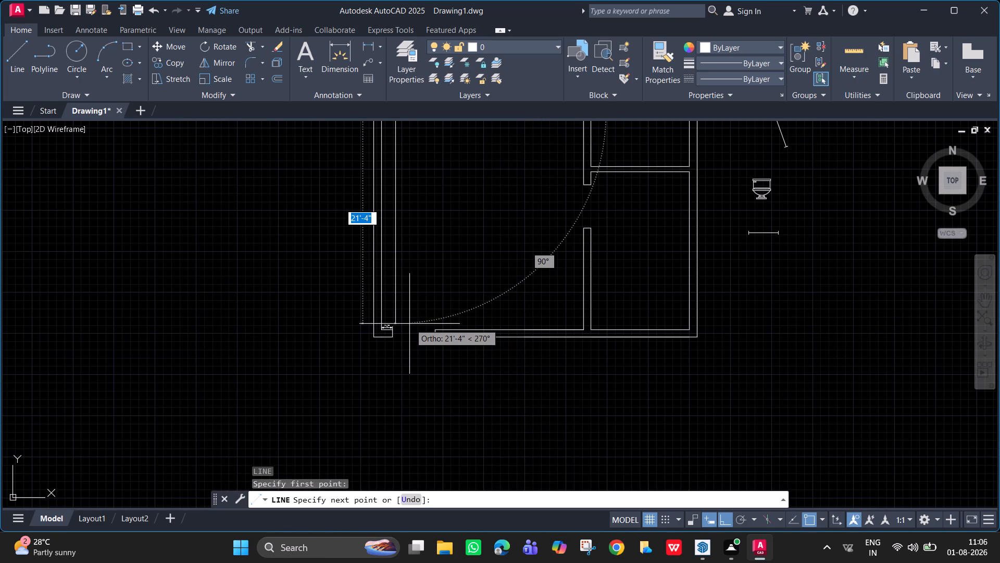
left_click(398, 359)
scroll(398, 319, "up", 4)
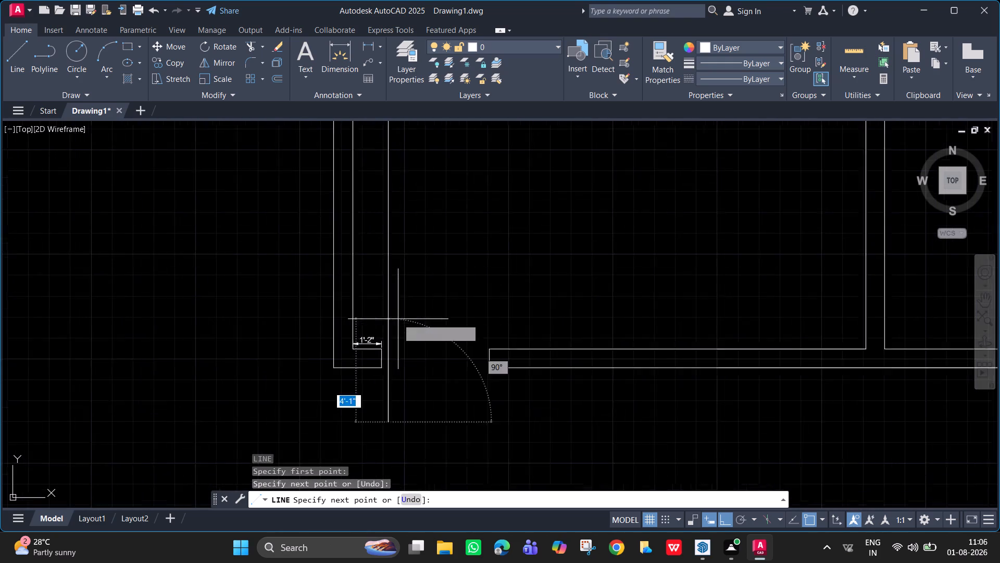
key("Escape")
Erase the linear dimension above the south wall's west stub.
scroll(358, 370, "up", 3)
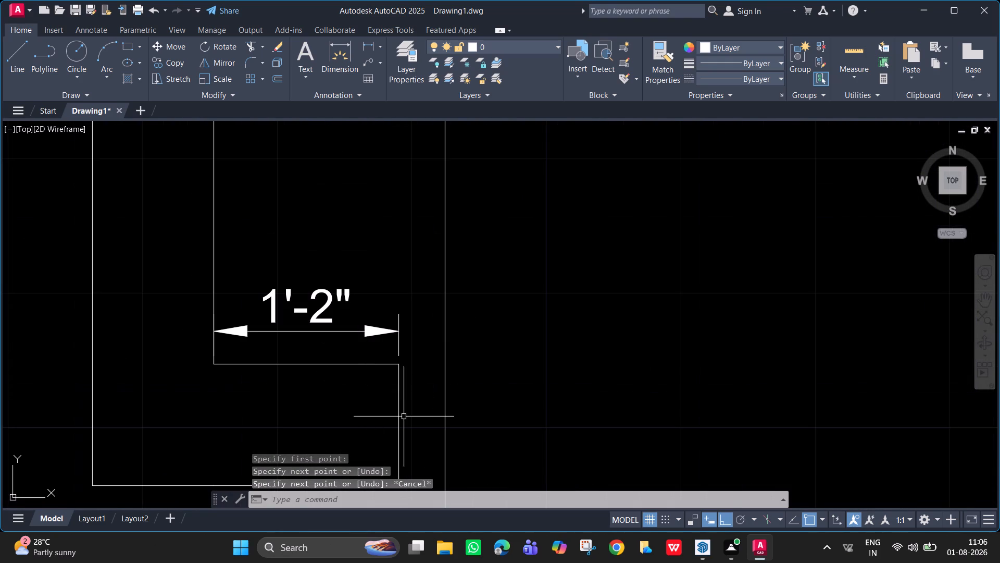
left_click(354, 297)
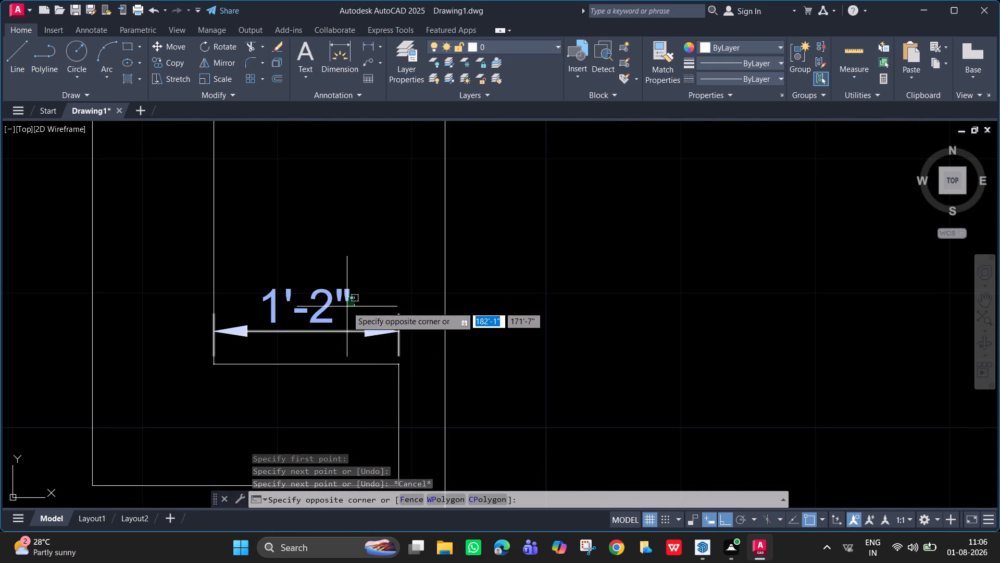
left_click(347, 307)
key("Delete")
Erase the west jamb line of the south wall's opening.
left_click(397, 378)
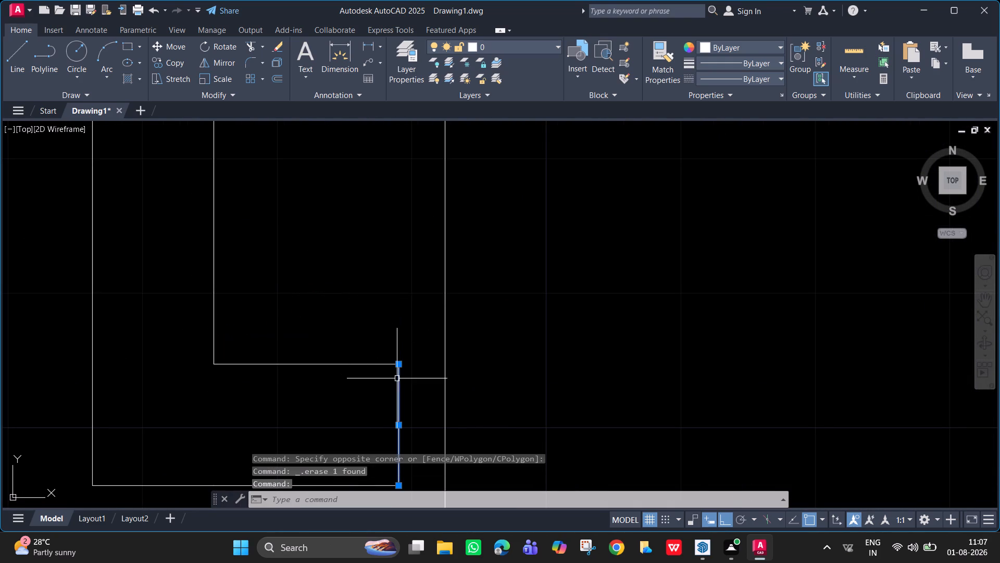
key("Delete")
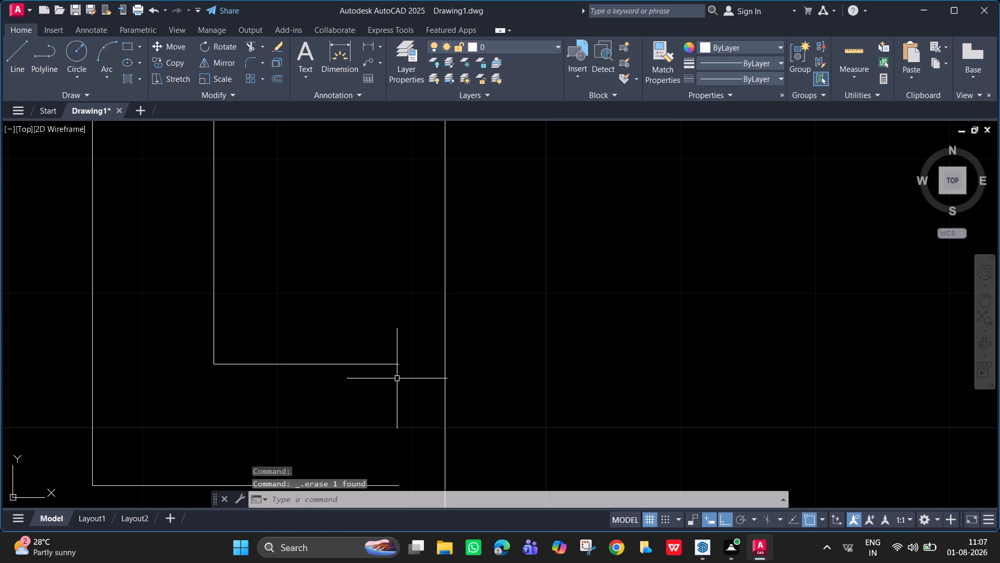
Extend both south wall lines of the west stub to the new vertical line.
type("ex")
key("Return")
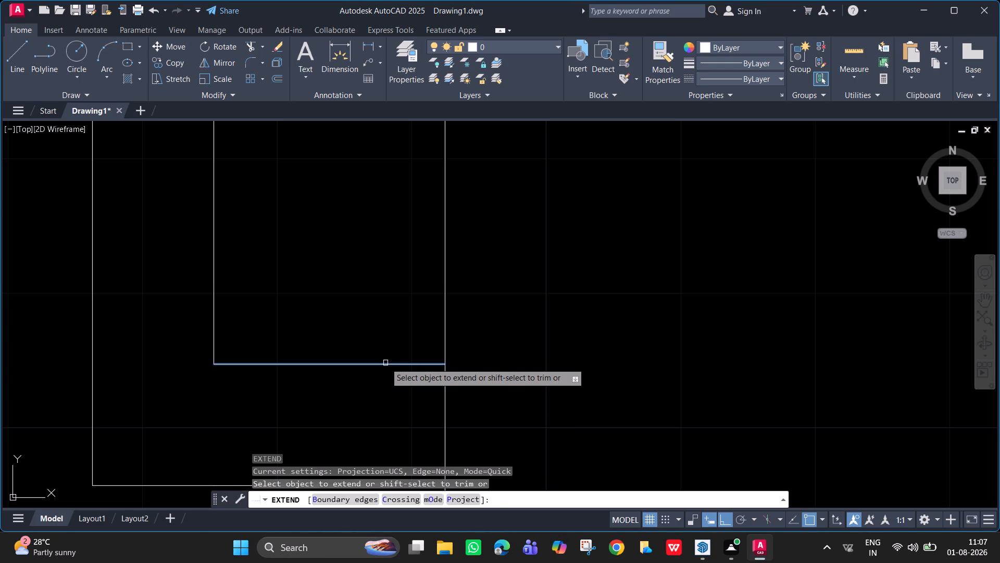
left_click(385, 363)
scroll(388, 376, "down", 2)
middle_click_drag(388, 390, 384, 369)
left_click(382, 400)
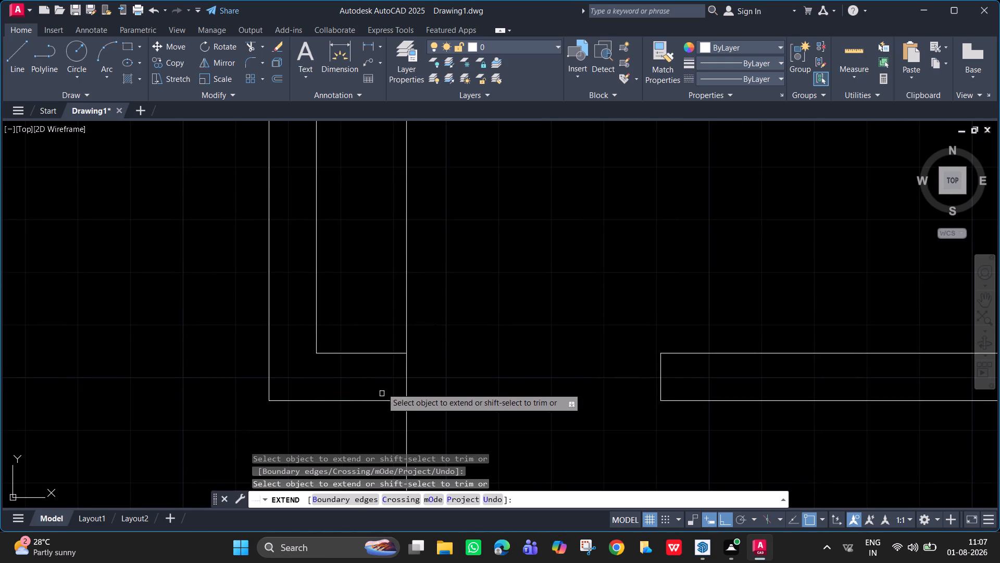
Check the distance from the west wall's inner face to the vertical line at the south opening with a linear dimension.
left_click(368, 47)
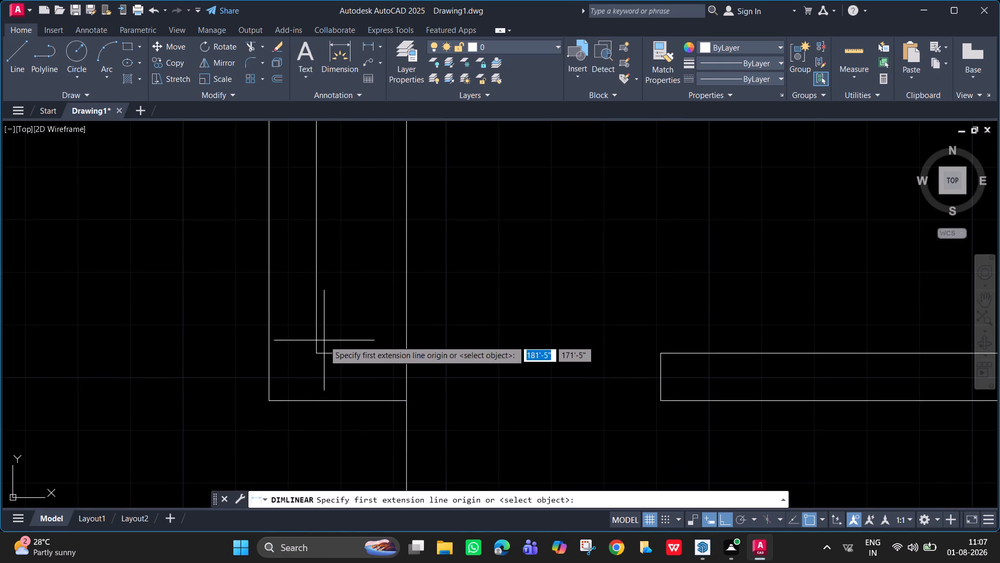
left_click(316, 351)
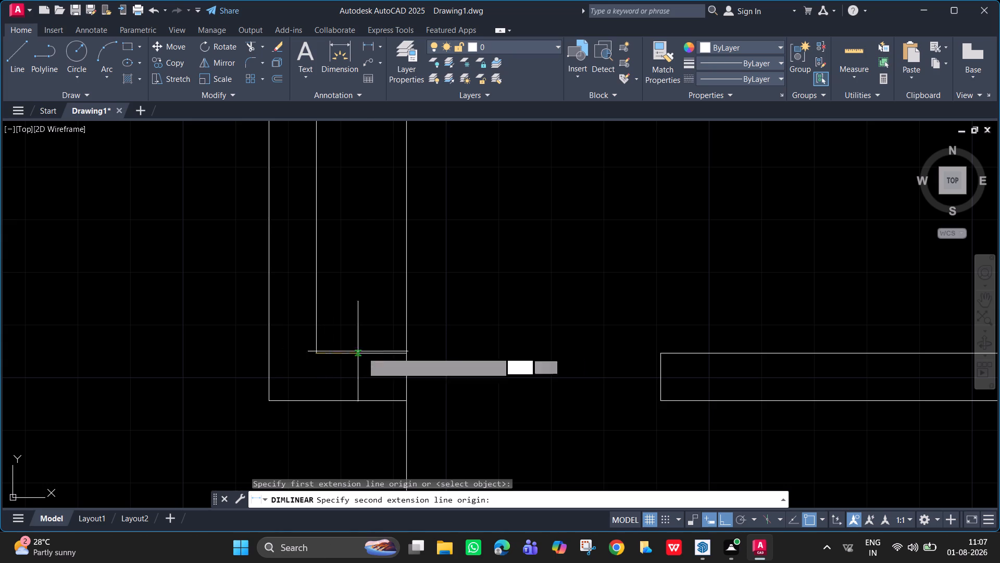
left_click(407, 353)
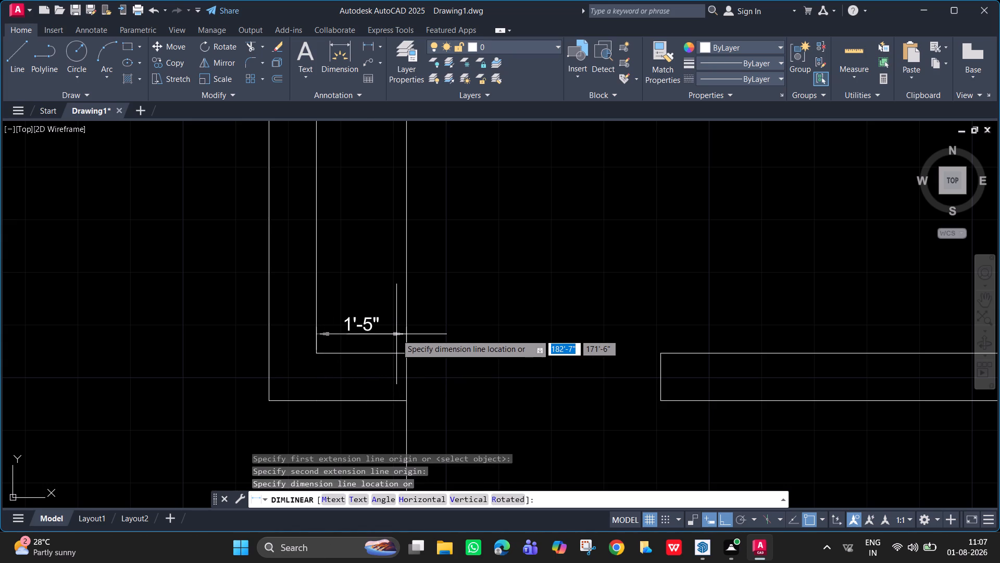
key("Escape")
Trim the vertical line above and below the south wall so that only the opening's new west jamb remains.
type("tr")
key("Return")
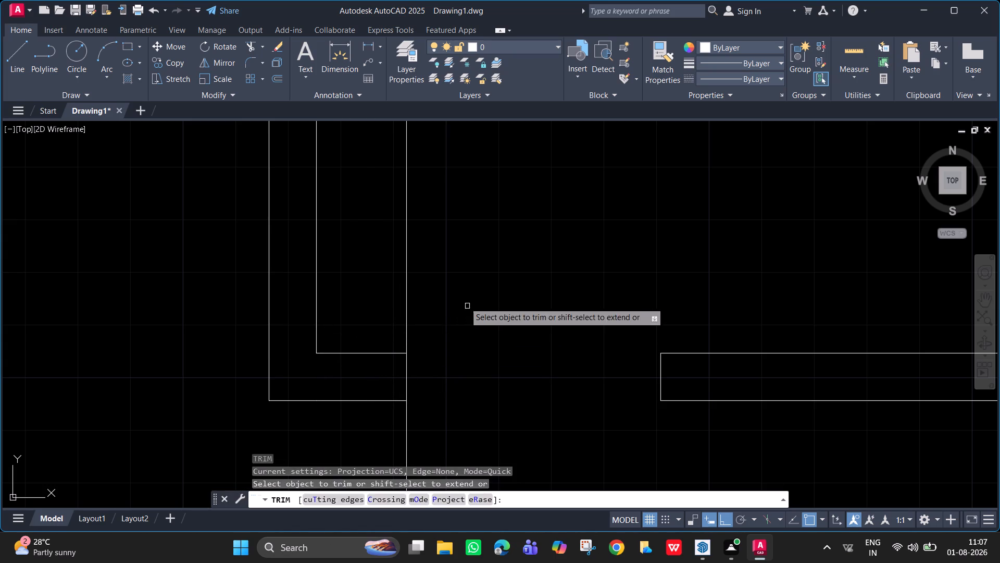
left_click_drag(431, 283, 382, 270)
left_click_drag(416, 430, 352, 417)
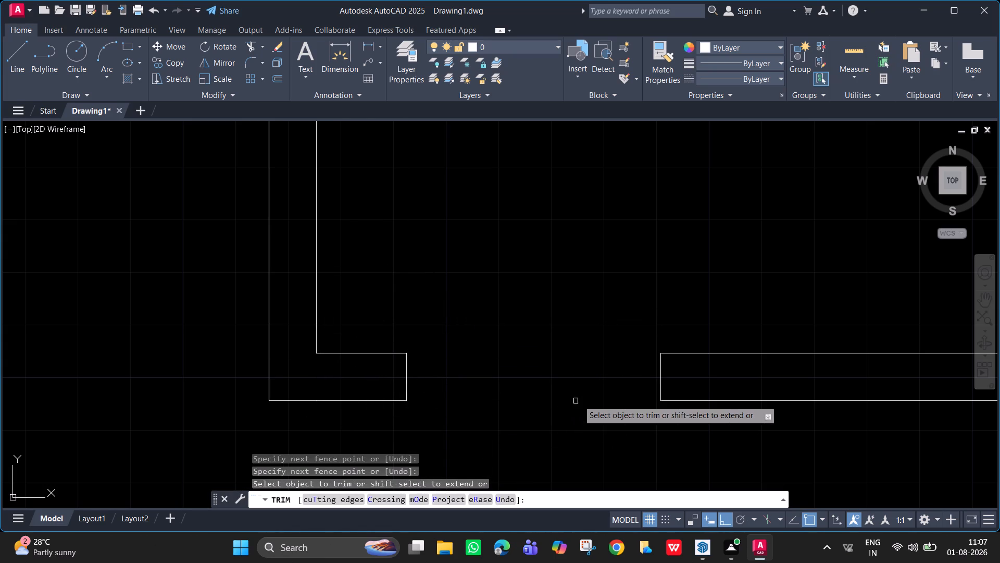
scroll(522, 354, "down", 2)
middle_click_drag(518, 363, 498, 361)
scroll(497, 360, "down", 1)
middle_click_drag(497, 375, 498, 400)
key("Escape")
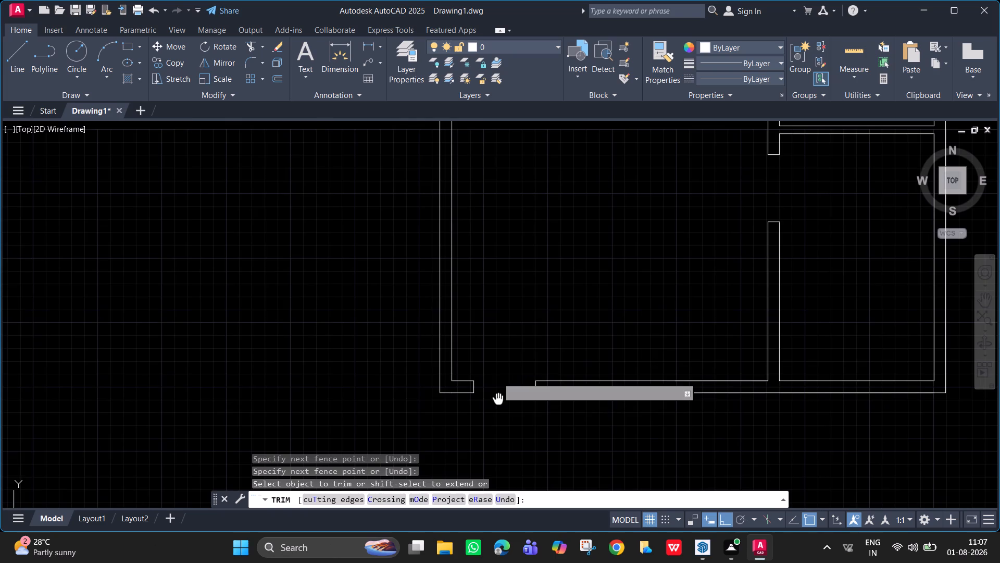
middle_click_drag(482, 274, 469, 430)
key("space")
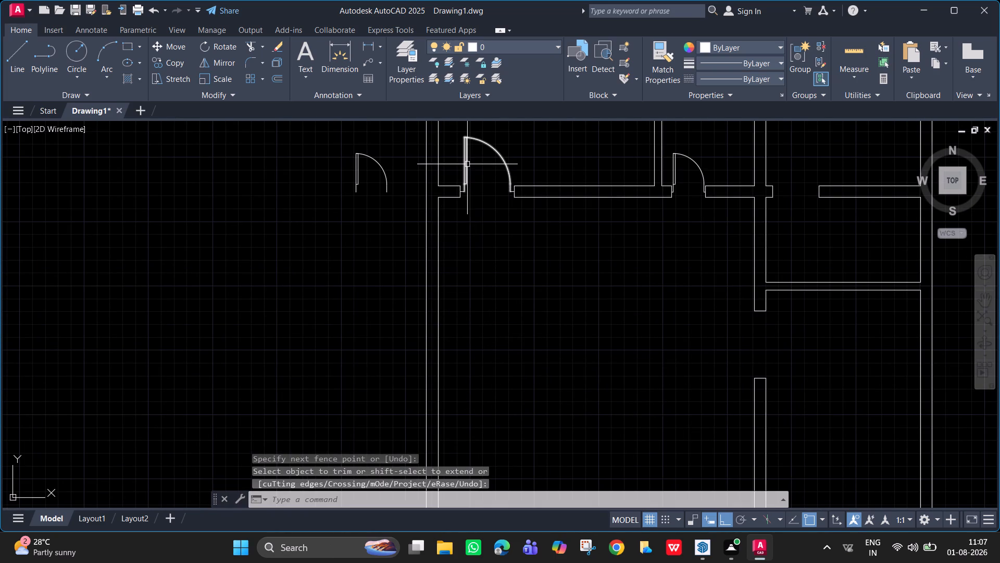
Copy the door at the middle wall's west opening about 22'-10" straight down into the south wall's opening.
left_click(467, 164)
type("co")
key("Return")
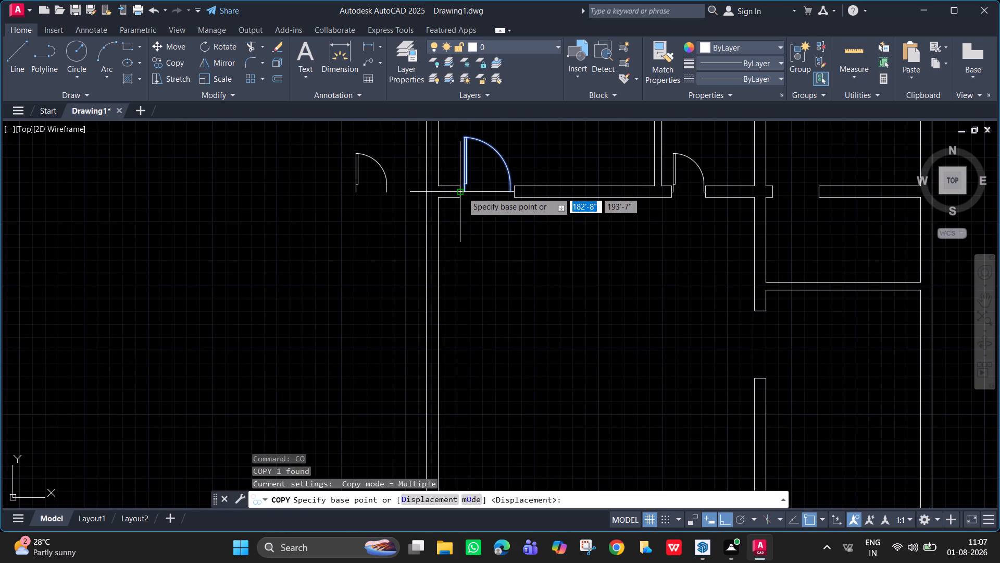
left_click(465, 192)
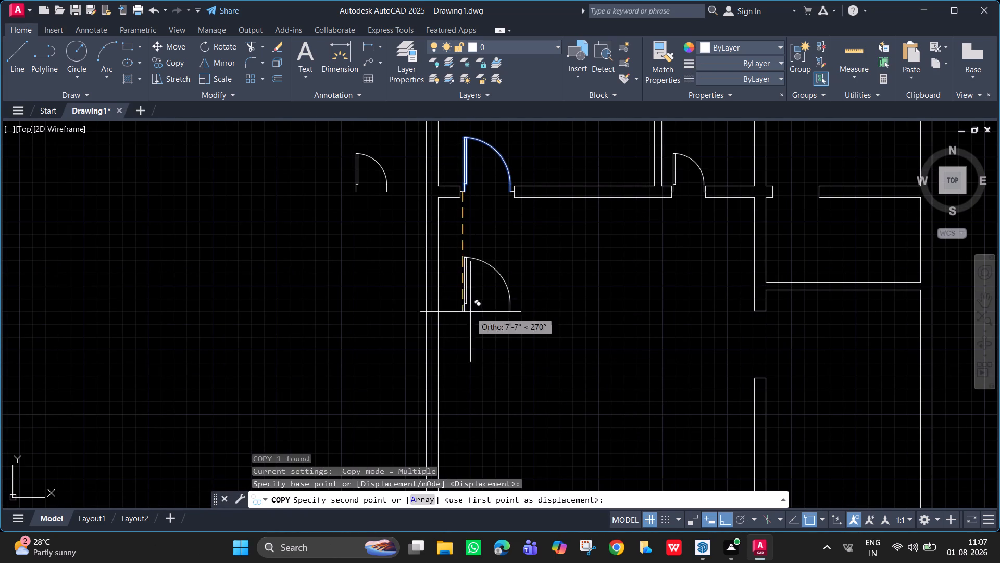
scroll(469, 334, "down", 1)
middle_click_drag(469, 368, 446, 179)
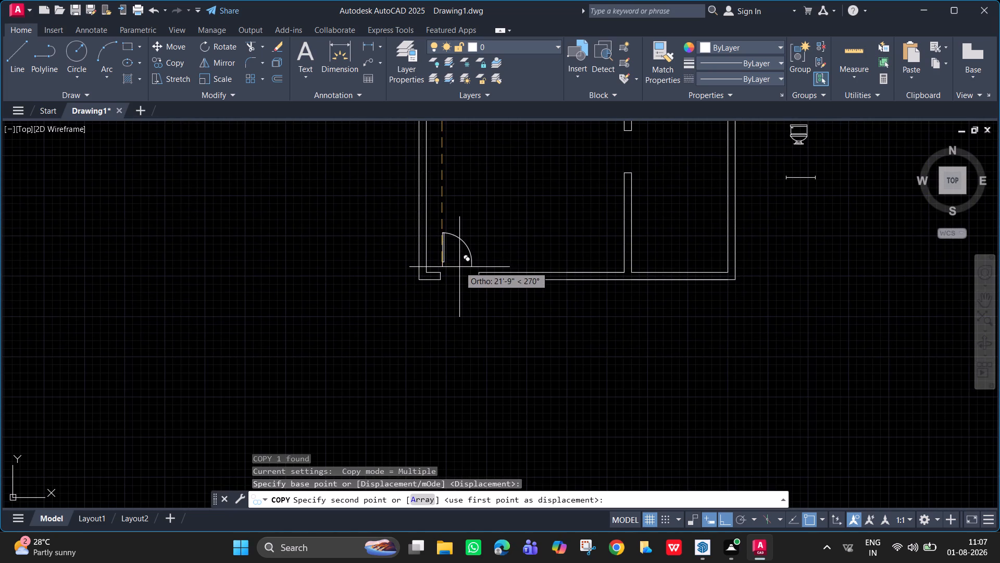
scroll(458, 277, "up", 4)
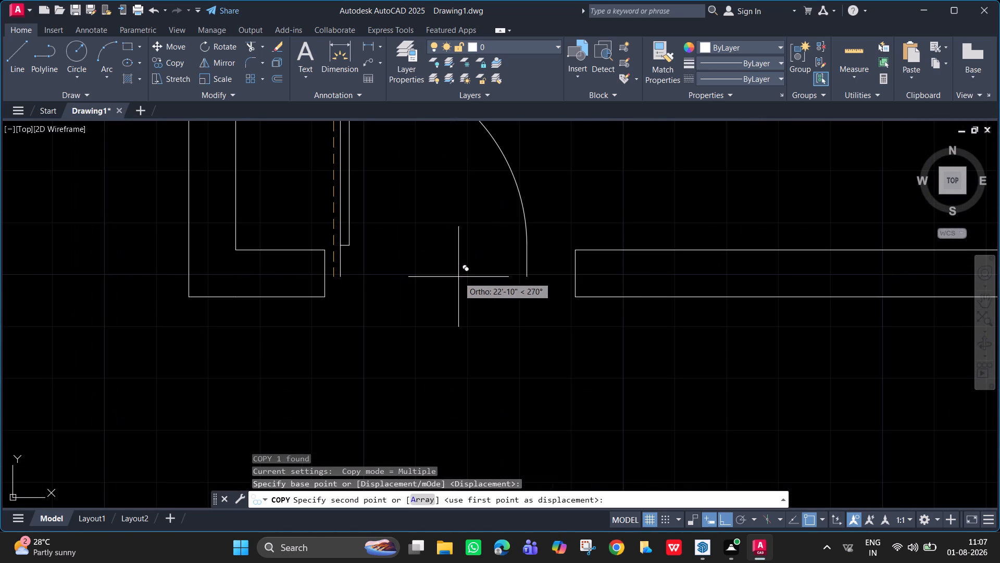
left_click(458, 277)
key("space")
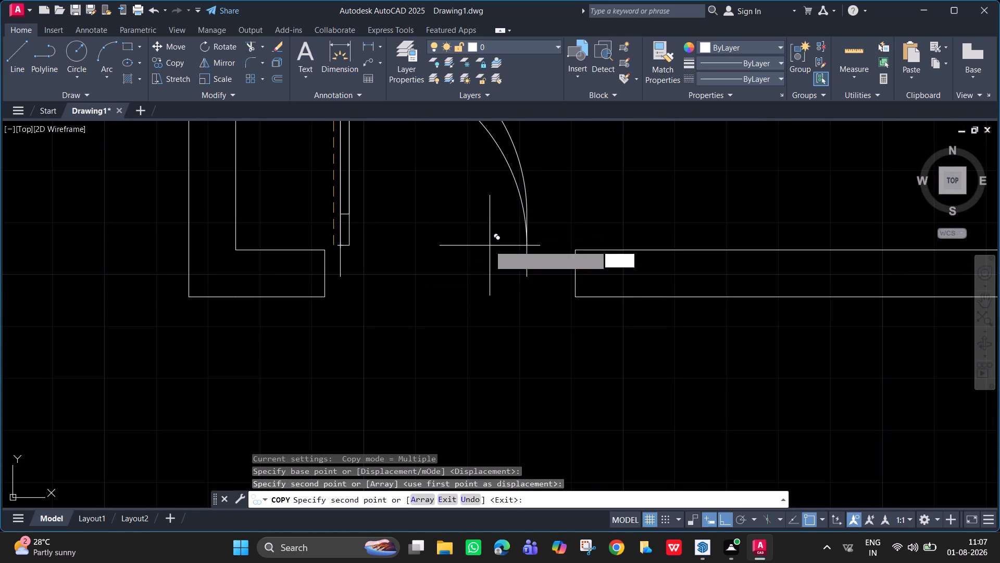
Draw a 3" horizontal line eastward from the midpoint of the south opening's west jamb.
key("l")
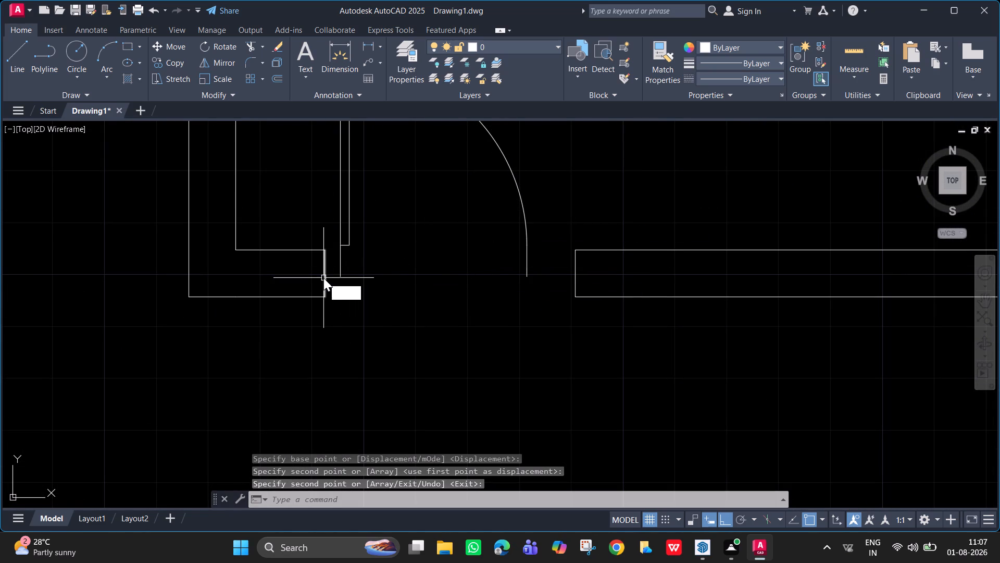
key("Return")
left_click(324, 274)
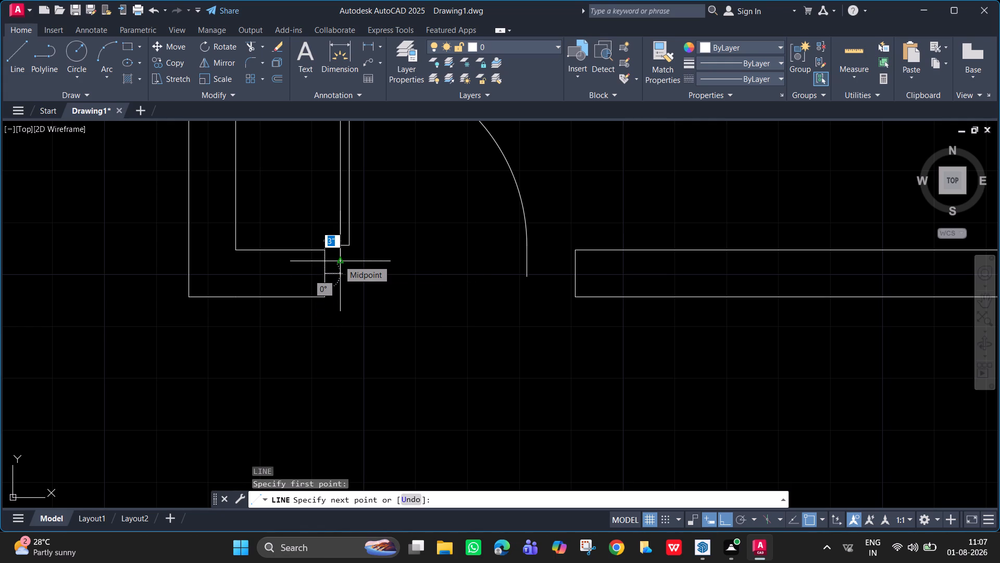
type("3\"")
key("Return")
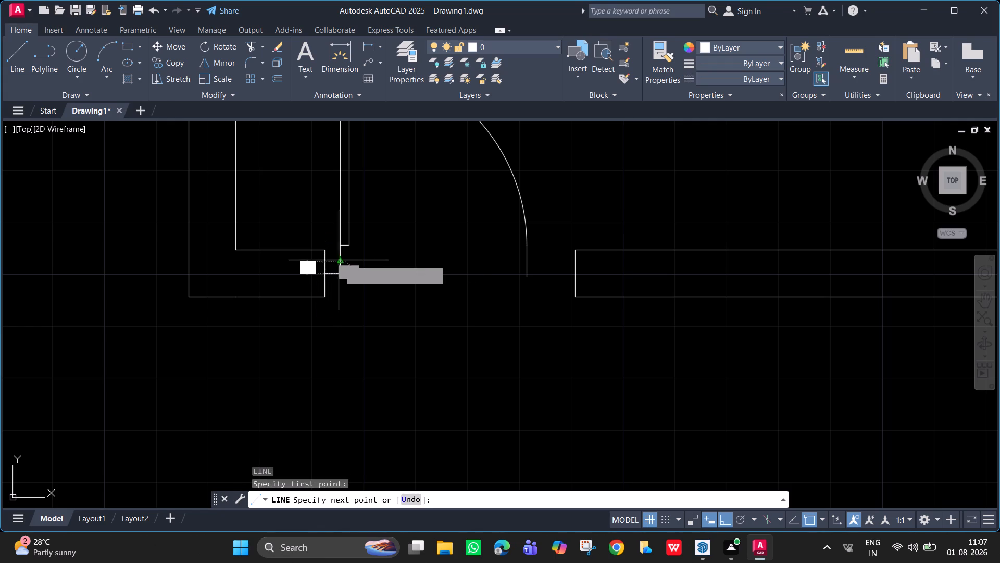
key("Escape")
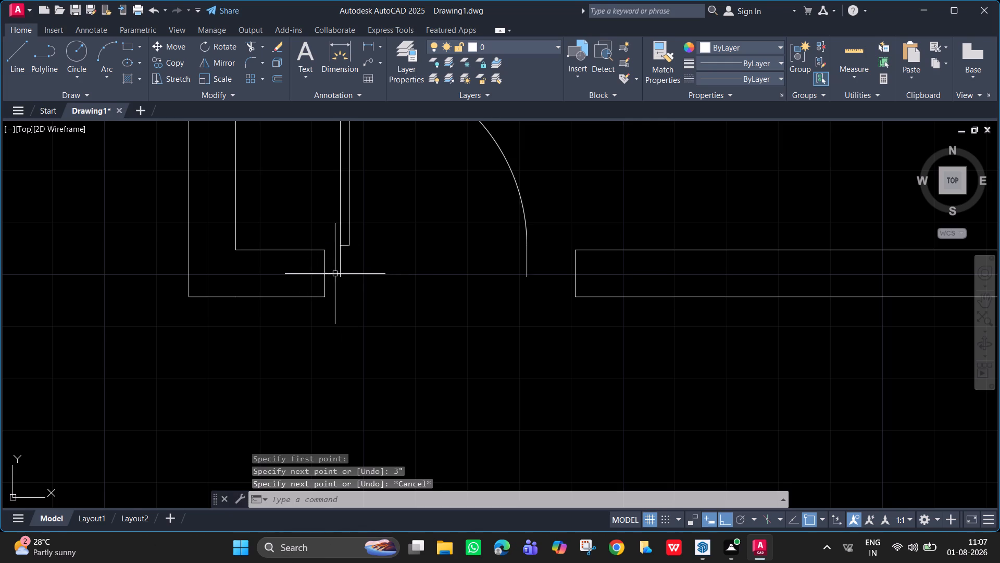
Move the south opening's door up so its west frame line ends level with the 3" line's east end.
scroll(340, 280, "up", 4)
left_click(326, 263)
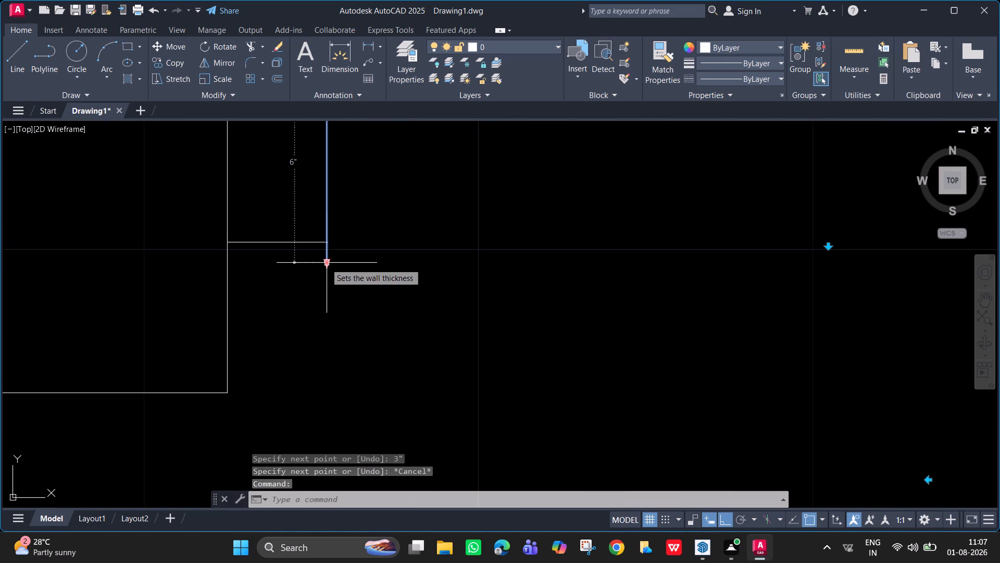
key("m")
key("Return")
left_click(326, 263)
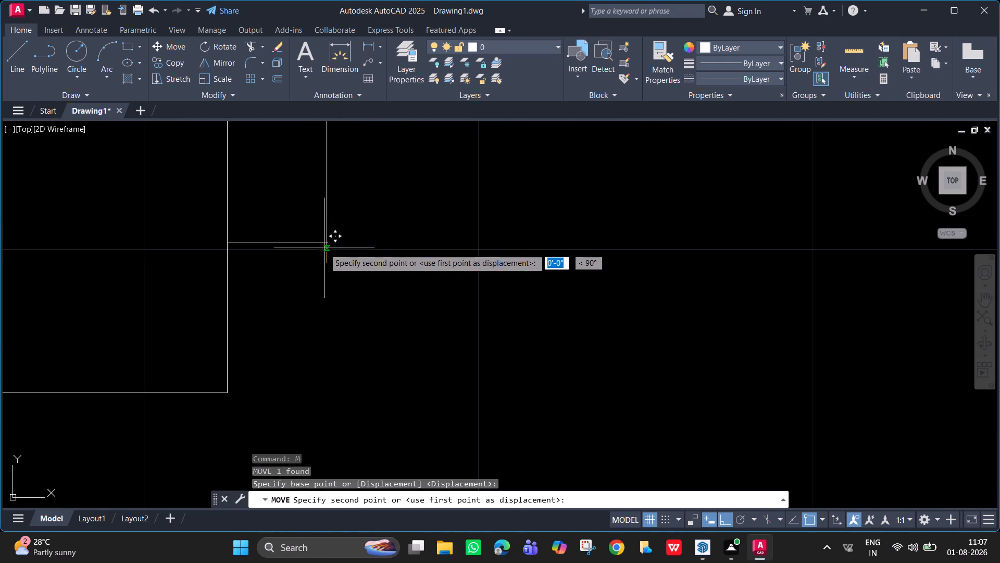
left_click(327, 241)
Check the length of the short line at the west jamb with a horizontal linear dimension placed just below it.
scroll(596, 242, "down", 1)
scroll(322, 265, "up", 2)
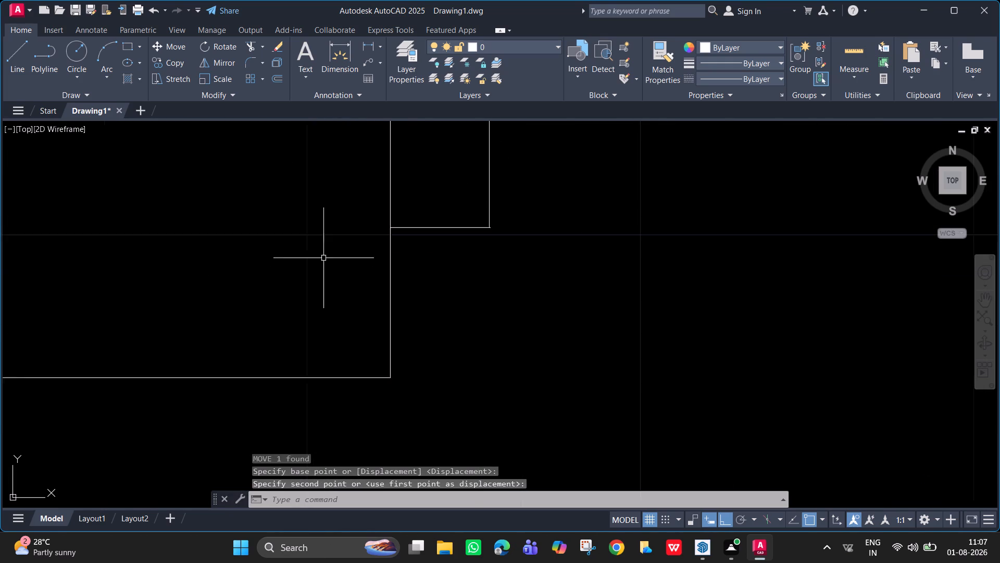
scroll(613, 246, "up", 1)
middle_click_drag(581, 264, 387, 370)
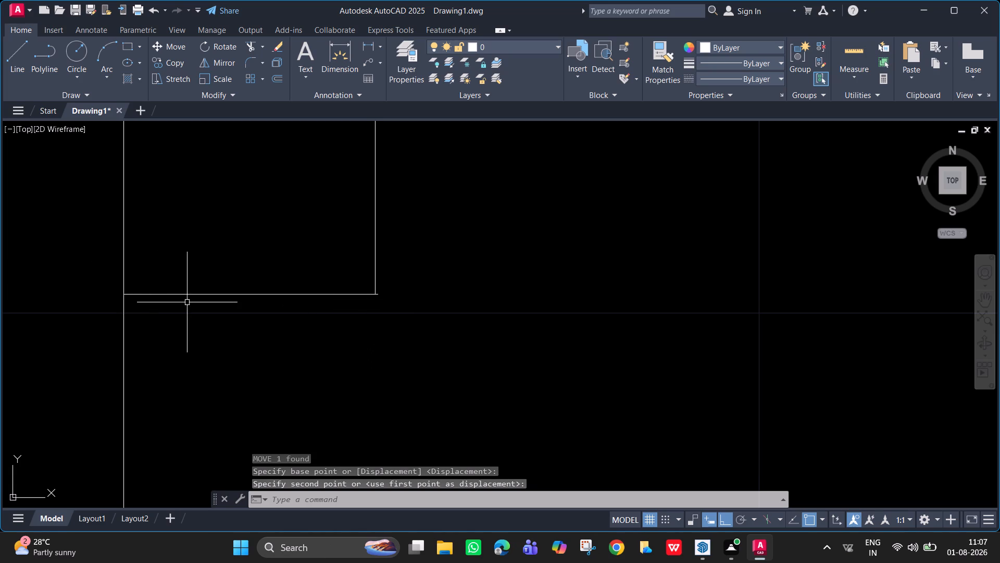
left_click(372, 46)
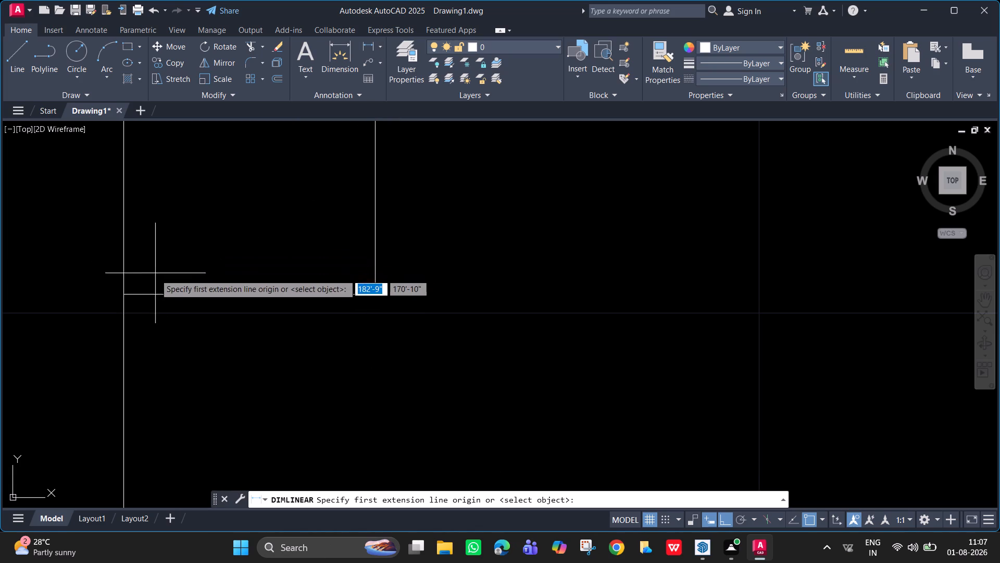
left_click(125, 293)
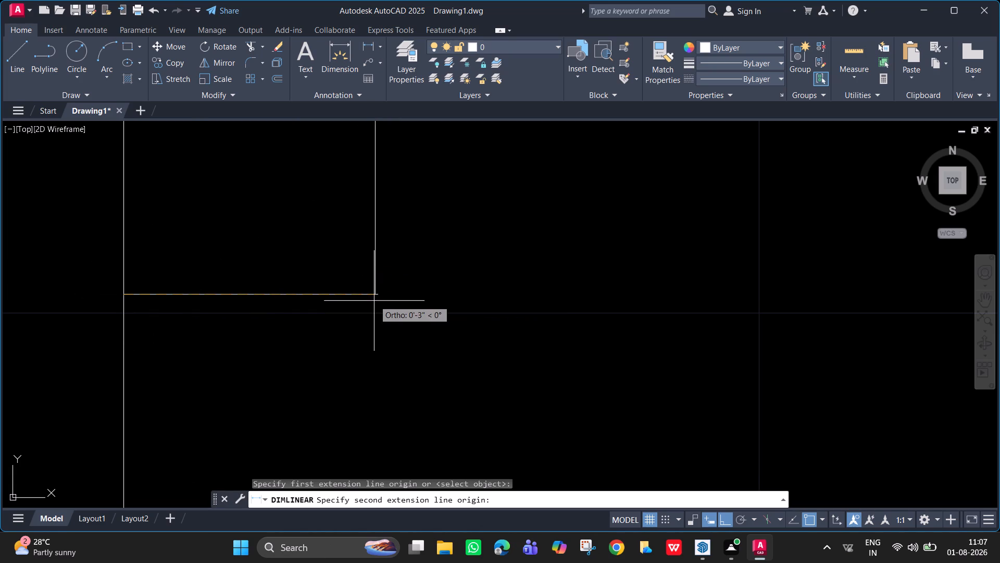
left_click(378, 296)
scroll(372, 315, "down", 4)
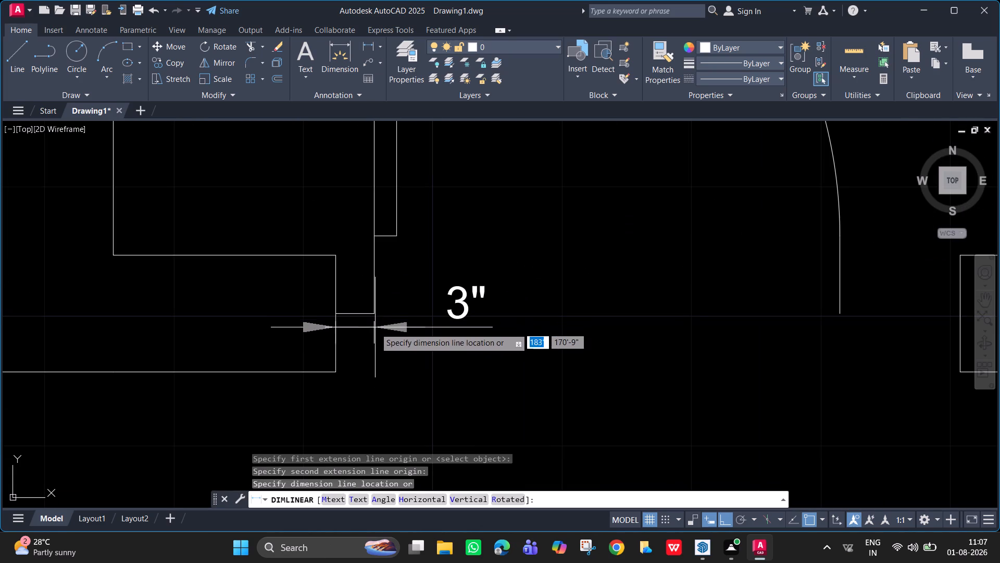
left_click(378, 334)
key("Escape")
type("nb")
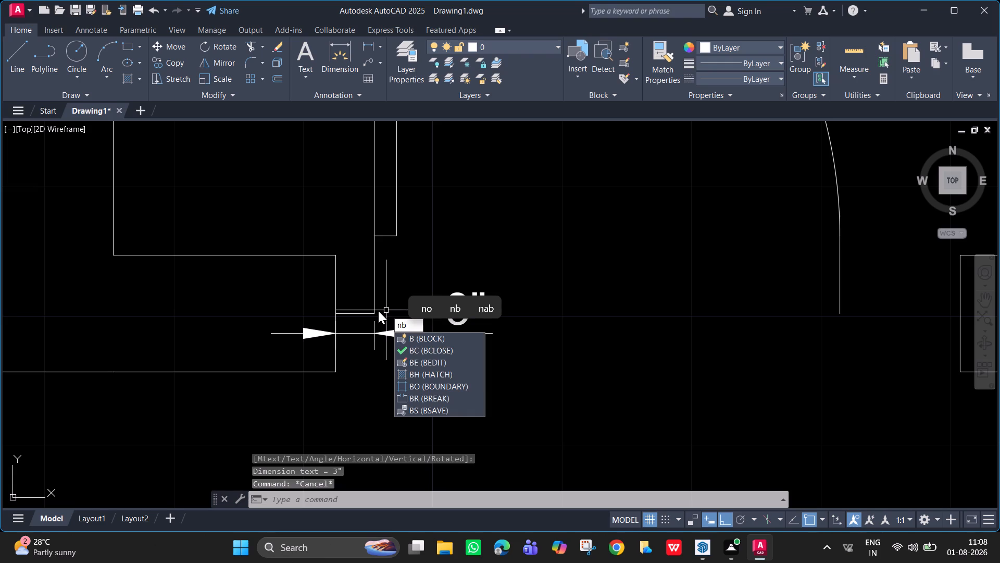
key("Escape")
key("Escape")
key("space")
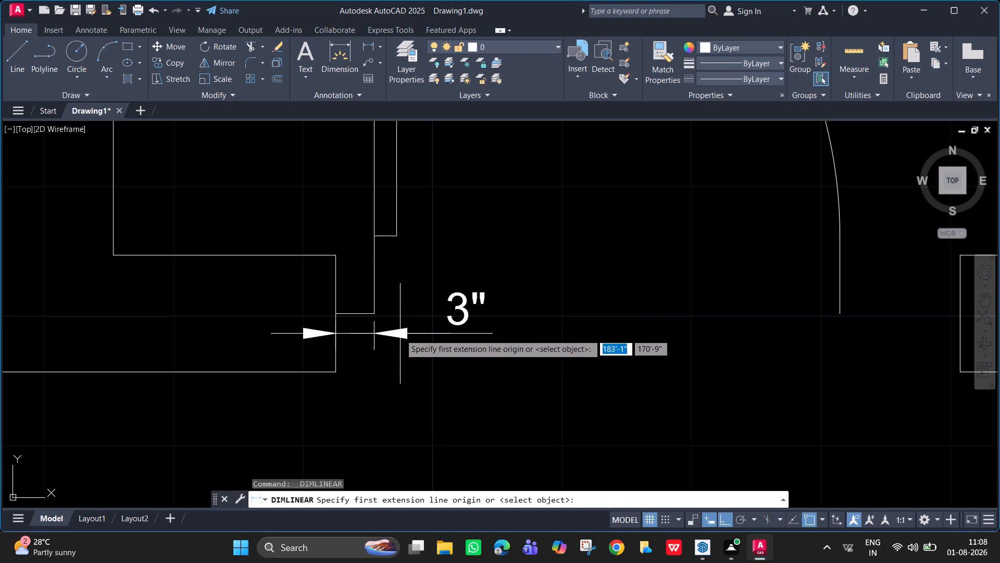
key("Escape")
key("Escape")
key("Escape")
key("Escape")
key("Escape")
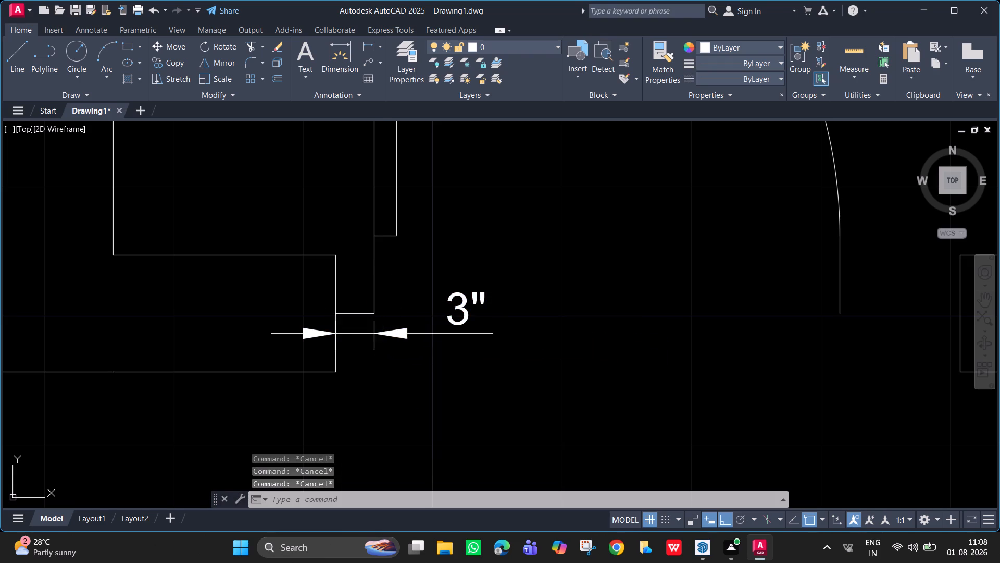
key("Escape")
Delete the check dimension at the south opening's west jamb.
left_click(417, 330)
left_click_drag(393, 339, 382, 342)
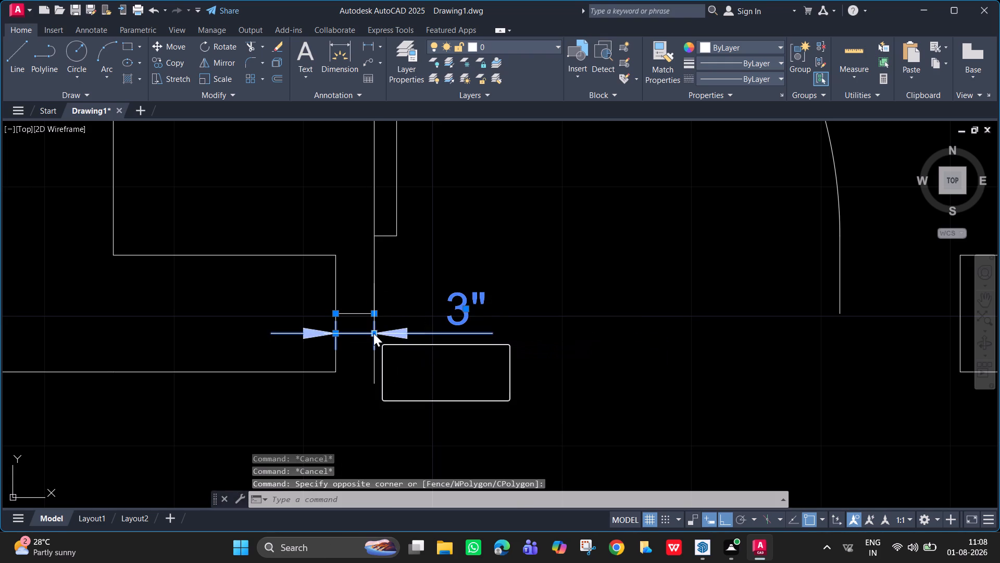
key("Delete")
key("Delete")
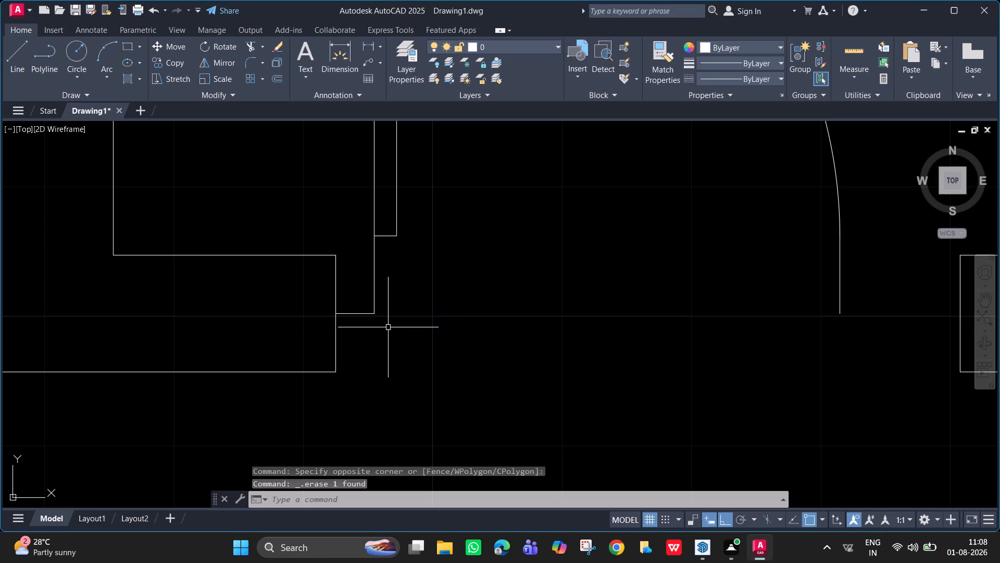
Move the door slightly east so its west frame line's lower end meets the east end of the 3" line exactly.
scroll(378, 324, "up", 6)
middle_click_drag(291, 253, 378, 341)
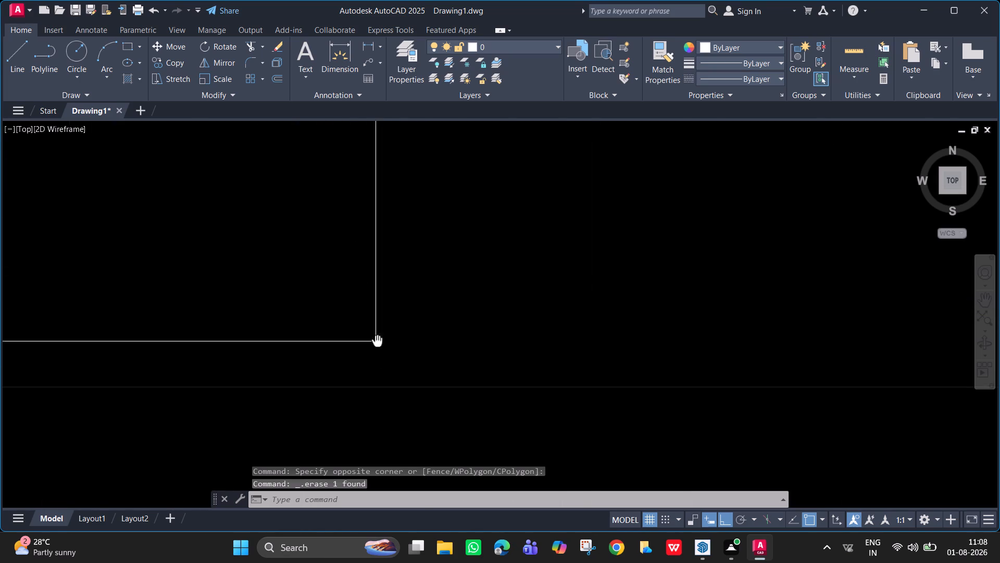
scroll(372, 326, "up", 2)
left_click(390, 345)
key("m")
key("Return")
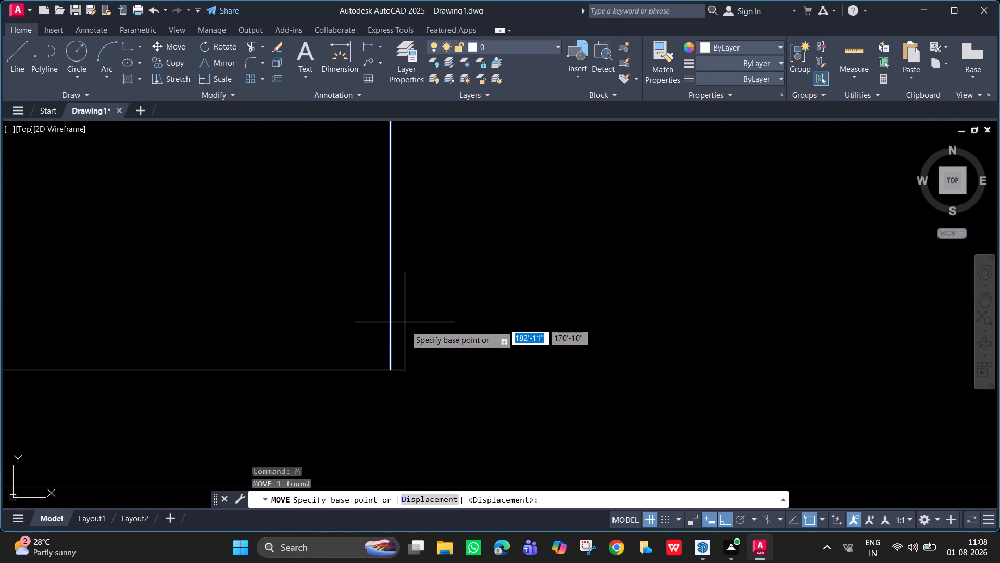
left_click(389, 370)
left_click(406, 369)
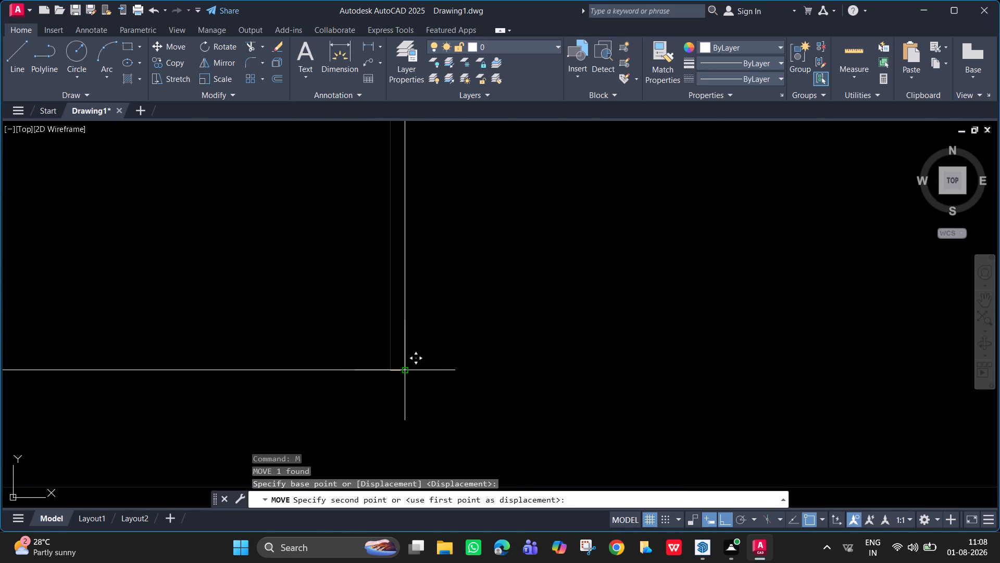
Draw a 3" horizontal line eastward from the lower end of the door's east frame line below the swing arc.
scroll(642, 276, "down", 4)
middle_click_drag(642, 370, 102, 481)
scroll(93, 491, "down", 5)
scroll(497, 343, "down", 2)
middle_click_drag(564, 357, 512, 328)
scroll(514, 326, "up", 3)
key("l")
key("Return")
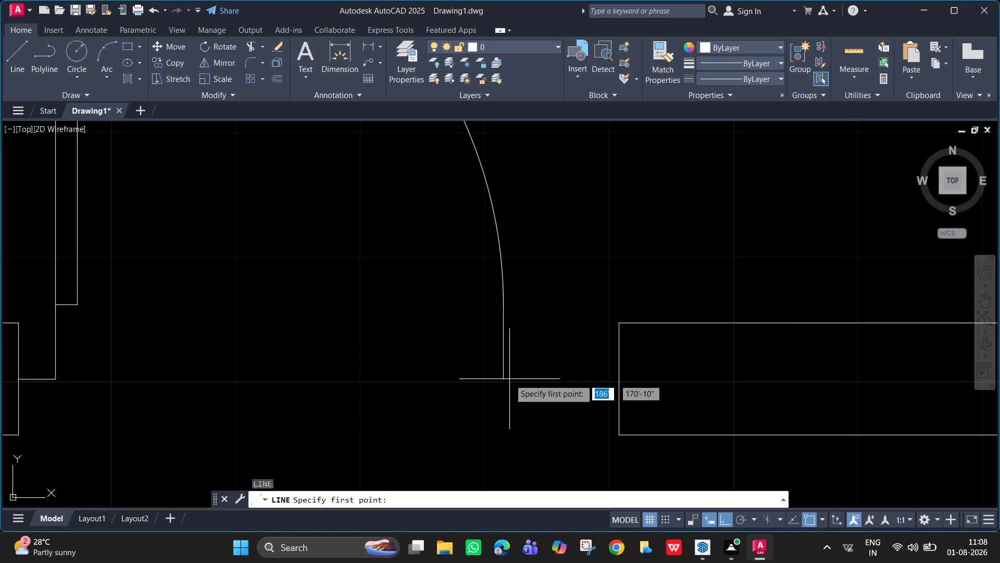
left_click(503, 379)
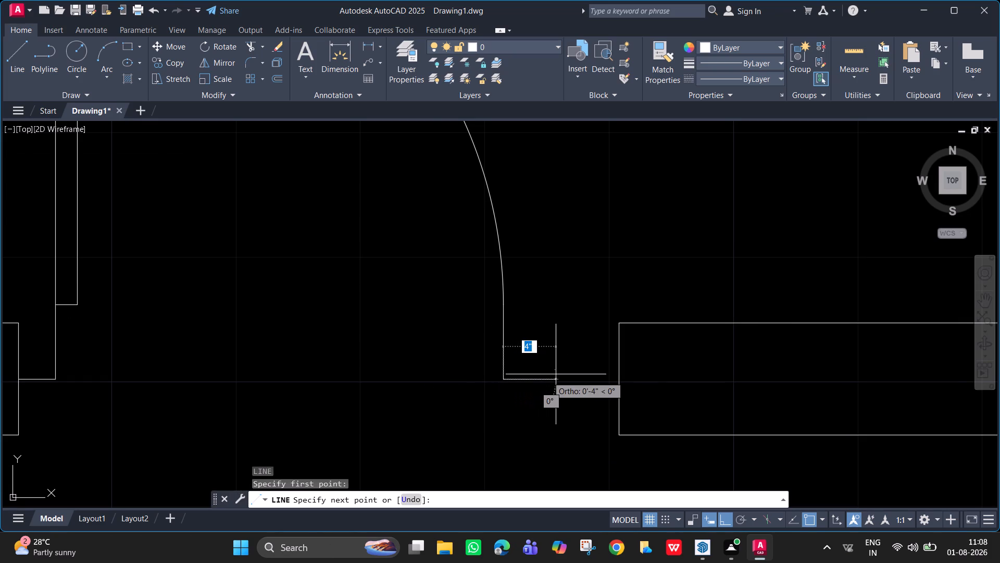
type("3\"")
key("Return")
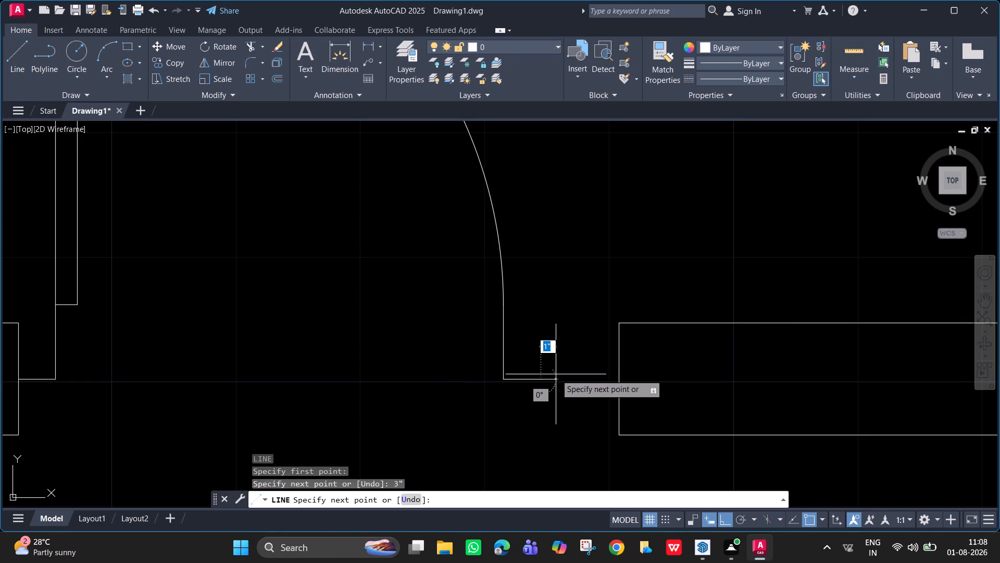
key("space")
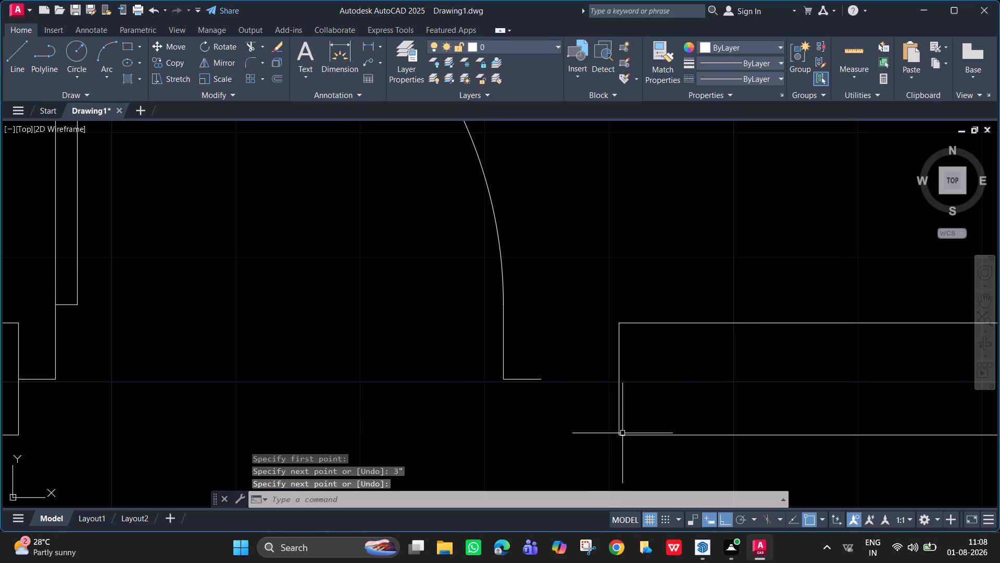
Move the south opening's east jamb by its midpoint about 6" west to the free end of the new 3" line.
left_click(618, 432)
key("m")
key("Return")
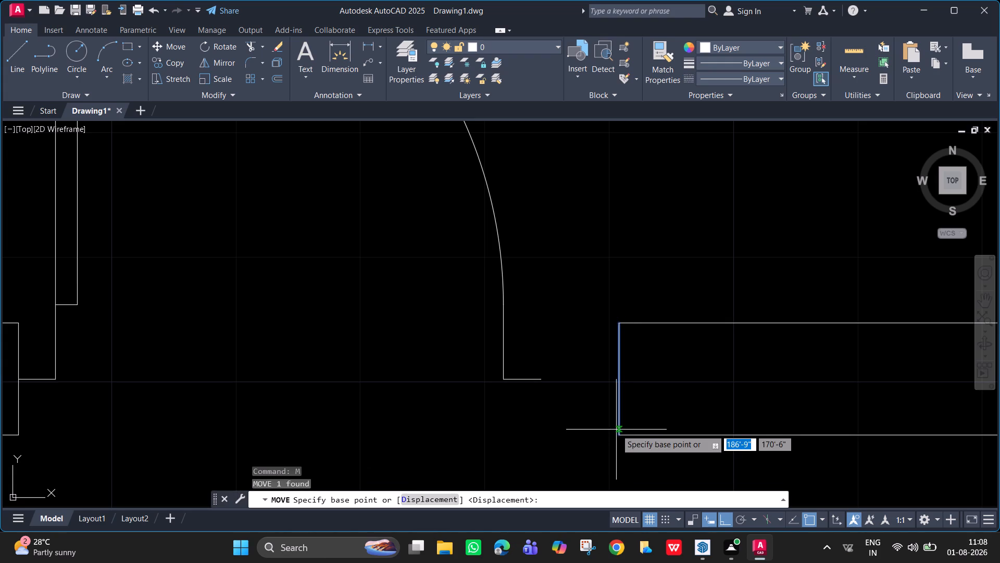
left_click(618, 381)
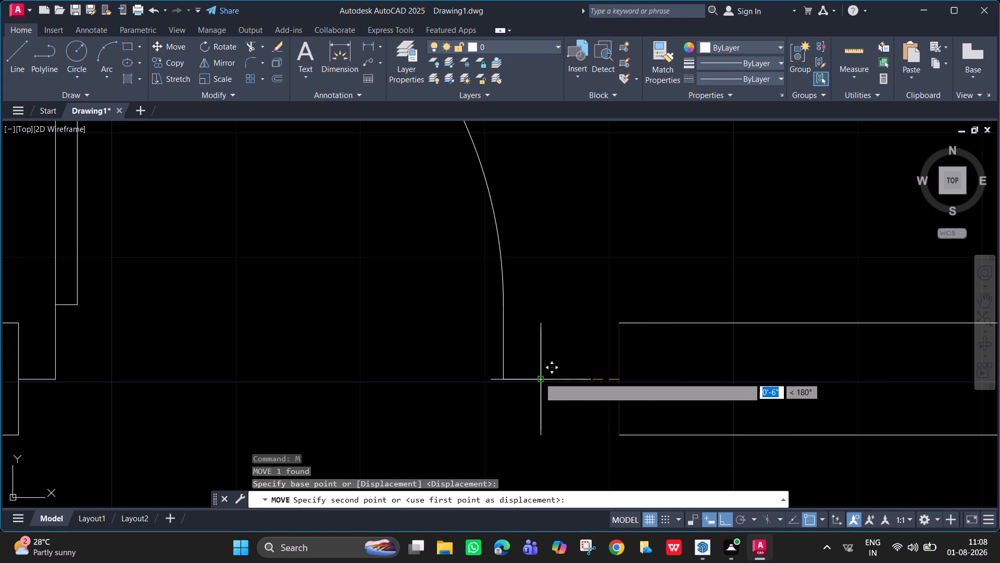
left_click(539, 377)
key("space")
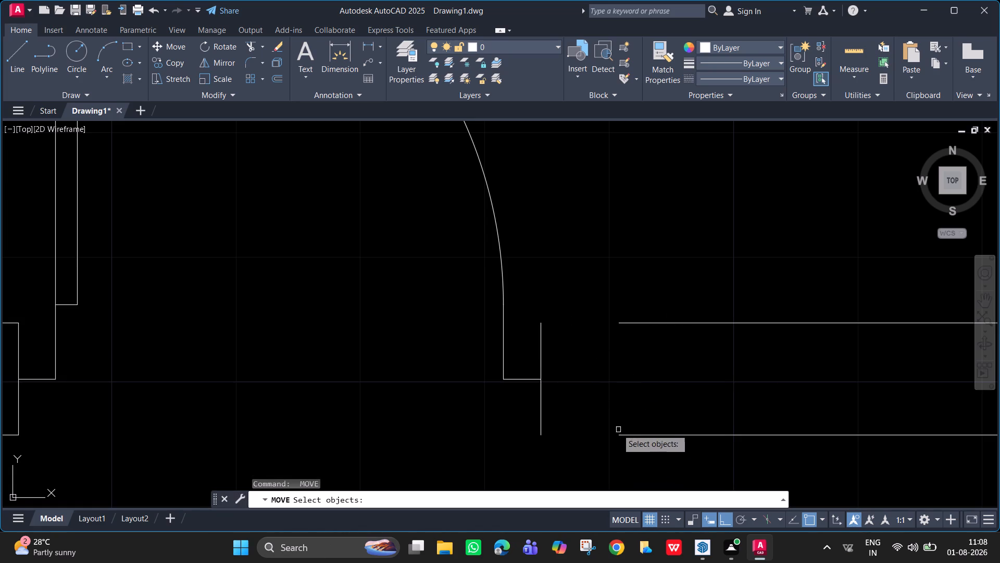
type("ex")
key("Escape")
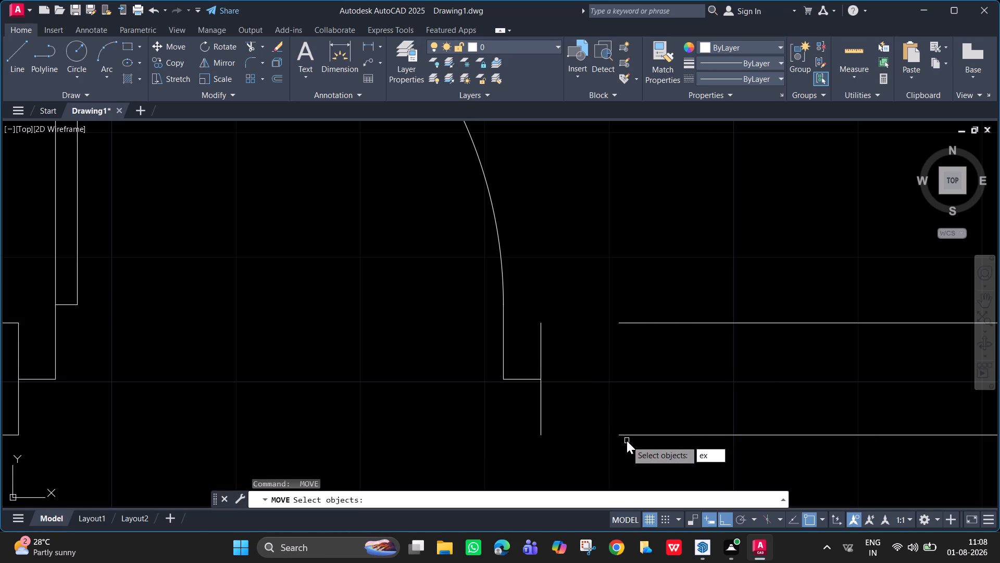
key("Escape")
Extend both south wall lines east of the opening to the moved east jamb.
type("ex")
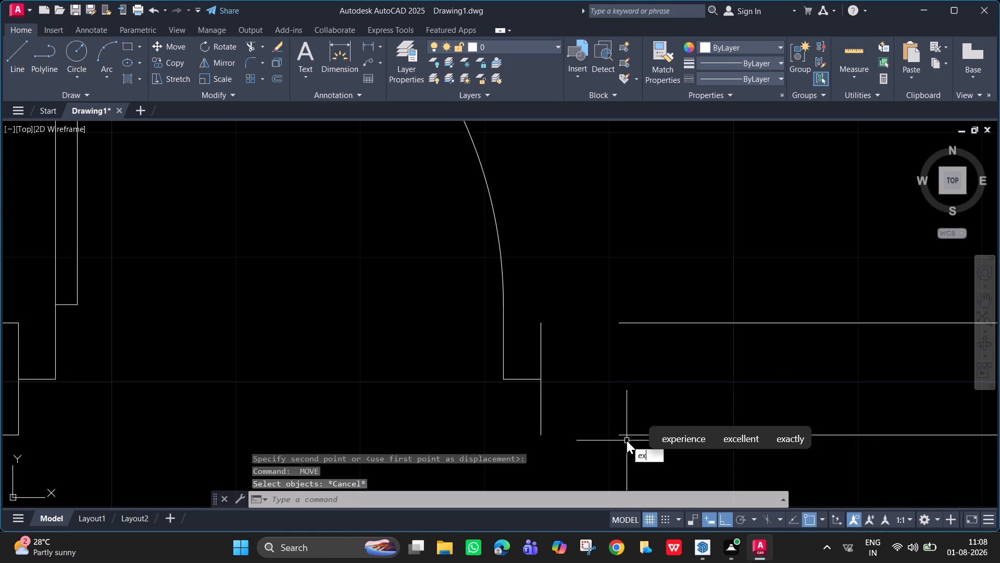
key("Return")
left_click(626, 434)
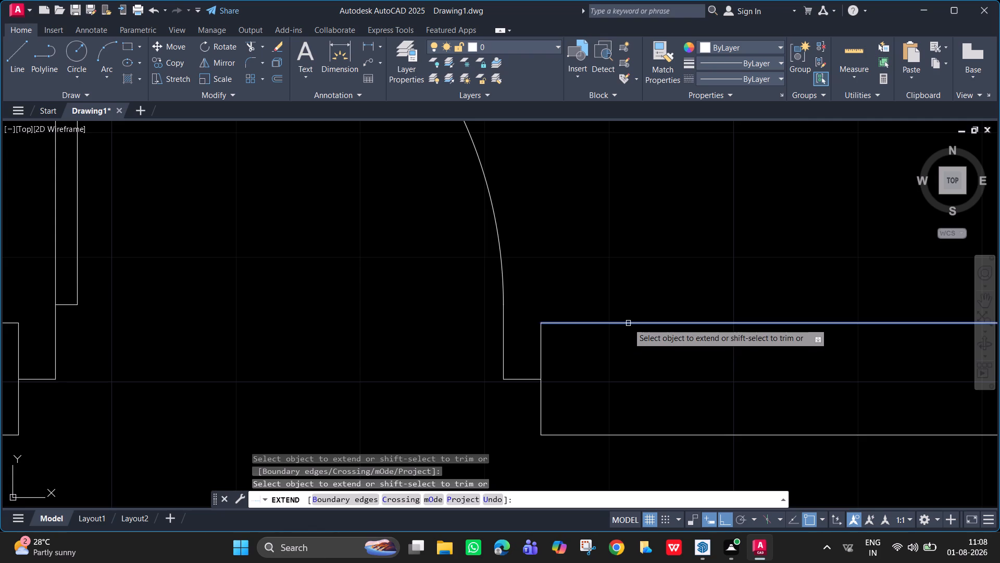
left_click(628, 323)
Look over the floor plan from the south door up to the north rooms and the spare door outside the west wall.
scroll(571, 263, "down", 3)
middle_click_drag(574, 274, 618, 372)
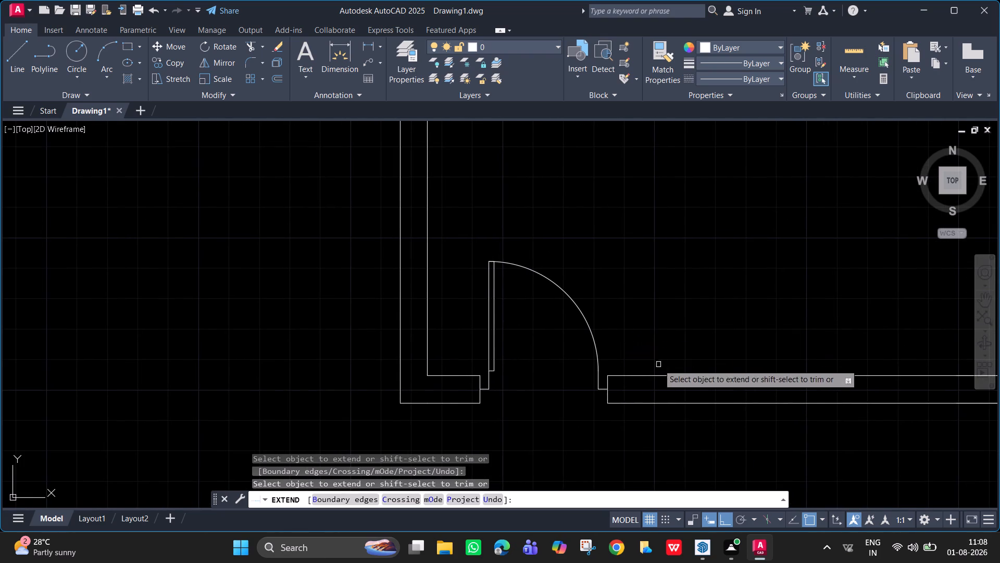
scroll(748, 251, "down", 3)
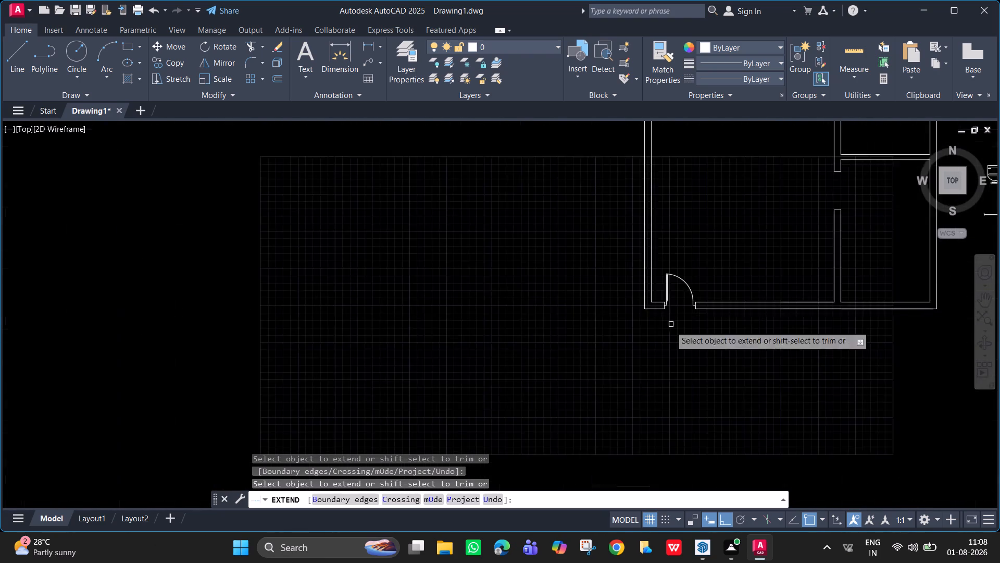
middle_click_drag(670, 326, 374, 364)
middle_click_drag(697, 294, 663, 338)
middle_click_drag(582, 359, 660, 427)
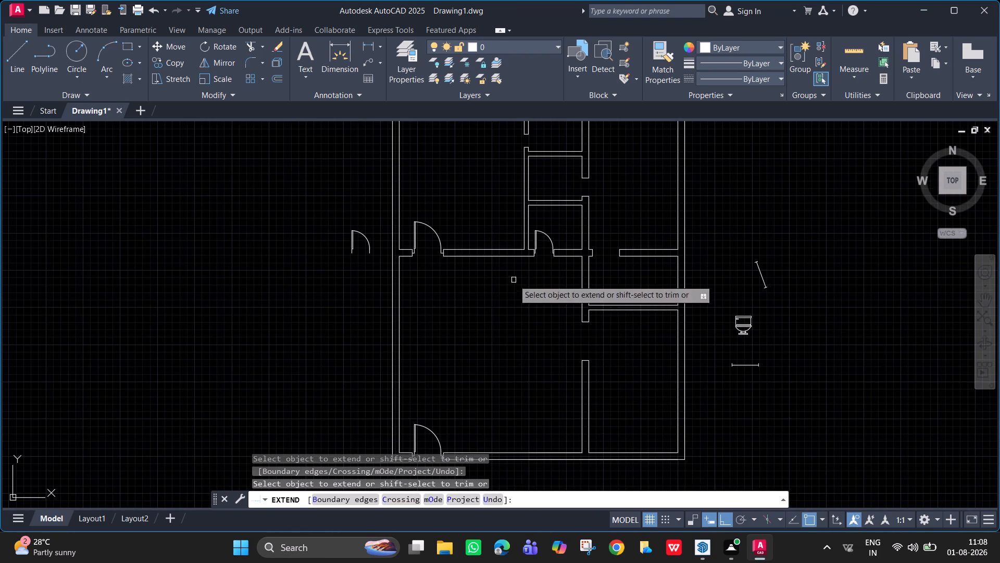
middle_click_drag(534, 315, 571, 328)
middle_click_drag(564, 296, 579, 454)
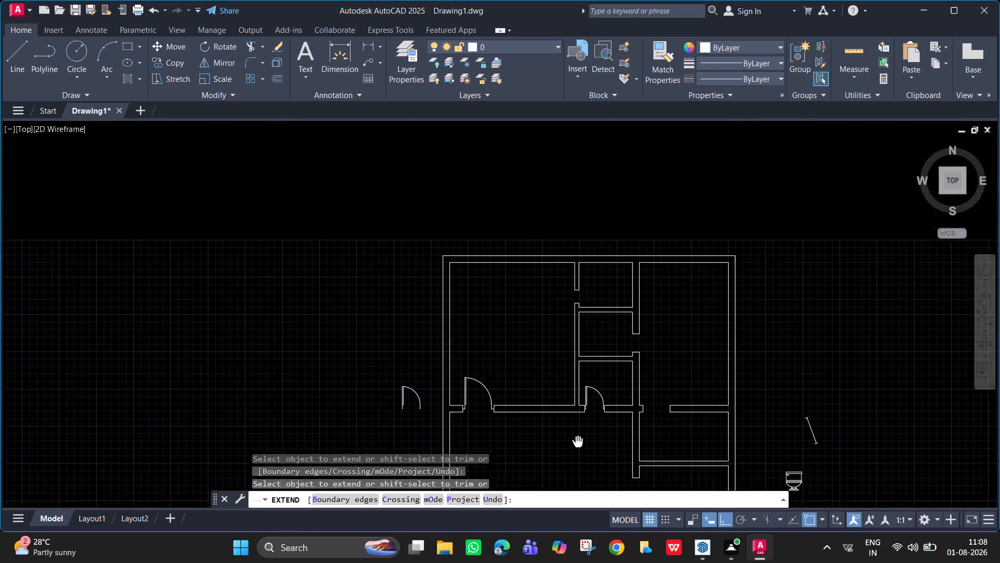
middle_click_drag(579, 454, 507, 427)
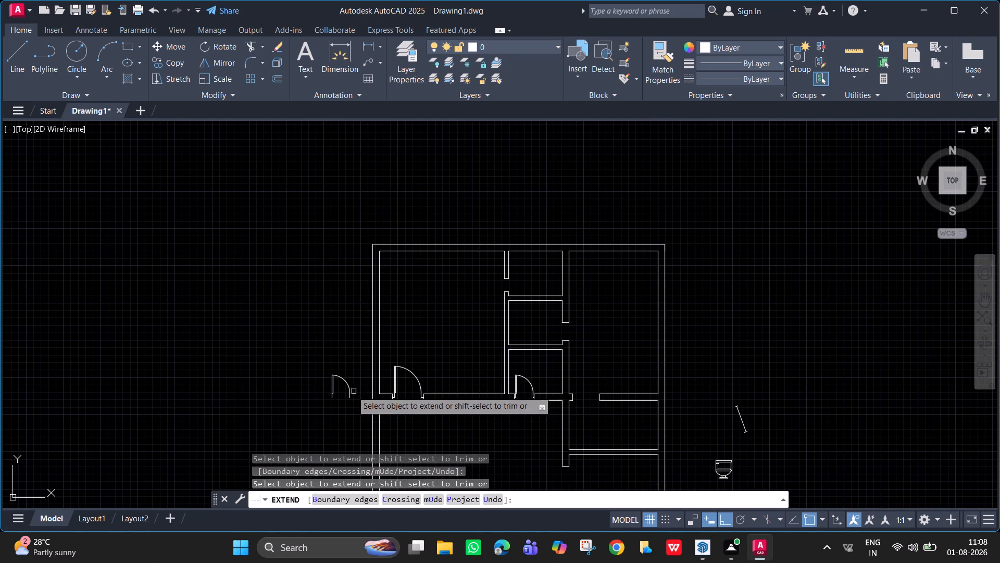
scroll(348, 394, "up", 4)
key("space")
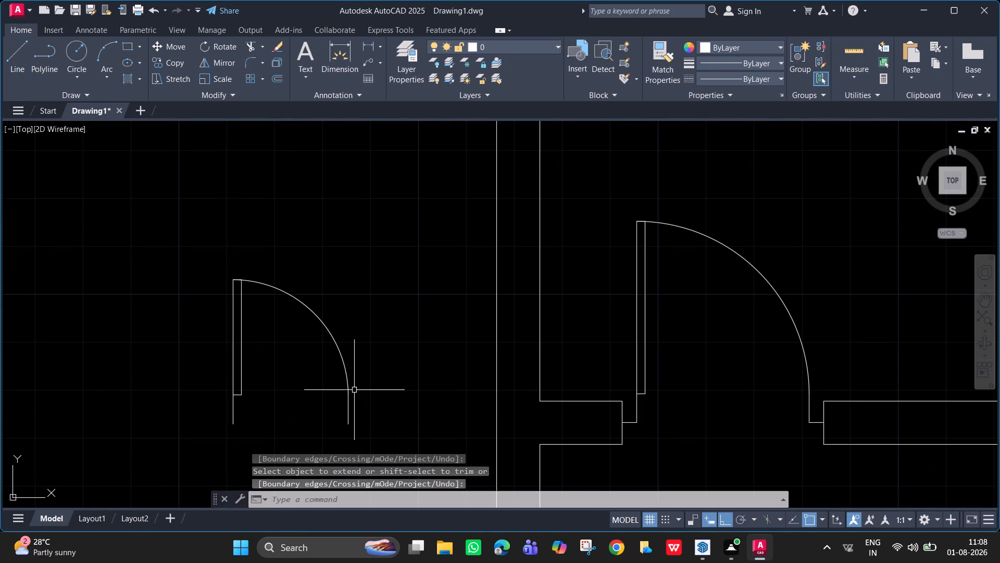
Rotate the spare door outside the west wall 90° counterclockwise about the lower end of its west frame line.
left_click(349, 412)
scroll(416, 352, "down", 1)
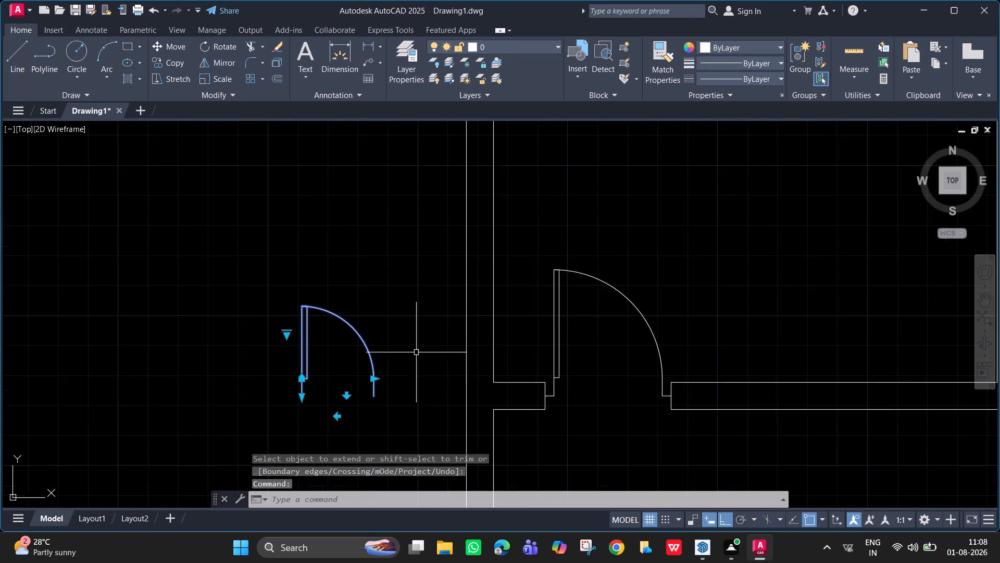
scroll(416, 352, "down", 1)
middle_click_drag(416, 352, 382, 348)
scroll(382, 348, "down", 1)
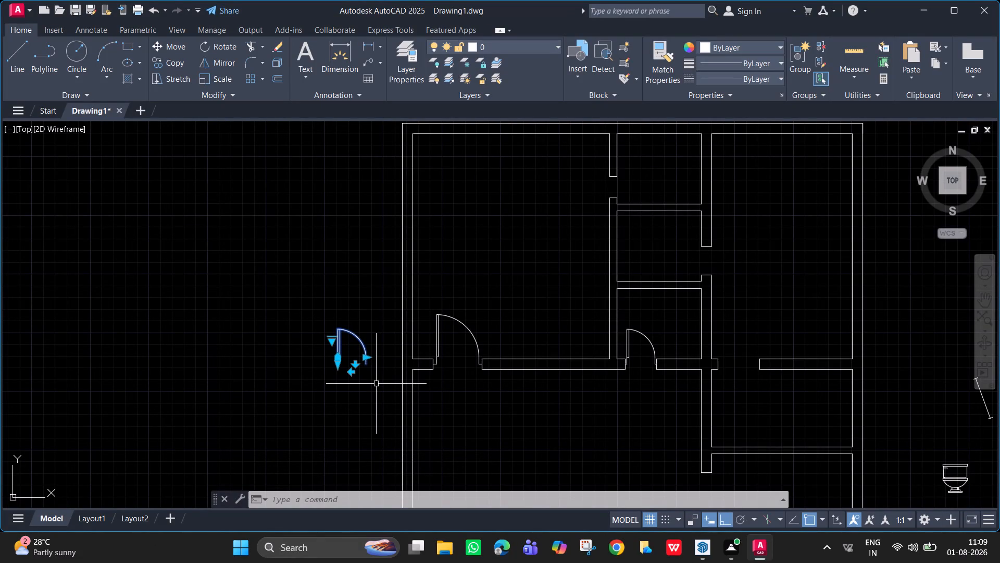
type("ro")
key("Return")
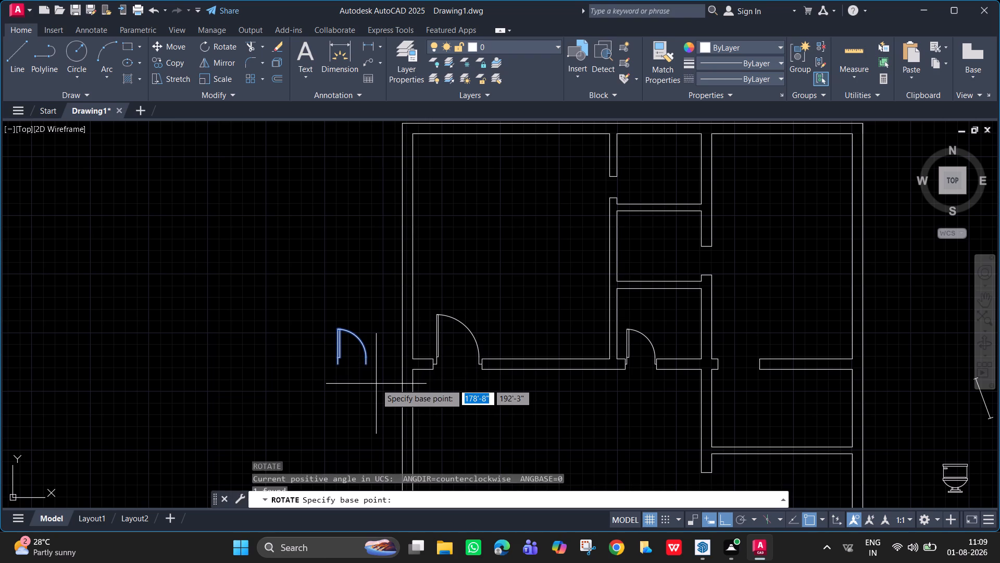
left_click(338, 365)
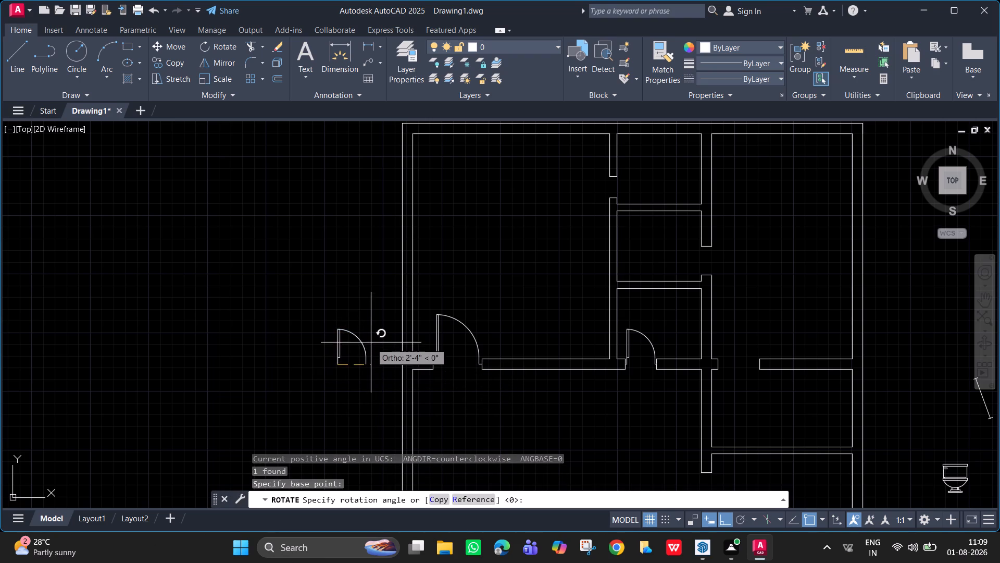
left_click(307, 326)
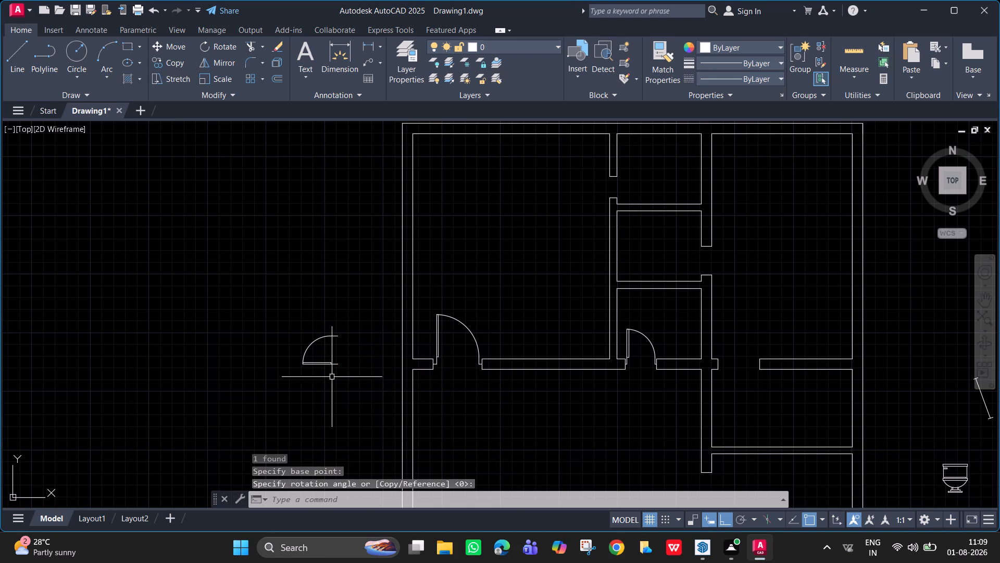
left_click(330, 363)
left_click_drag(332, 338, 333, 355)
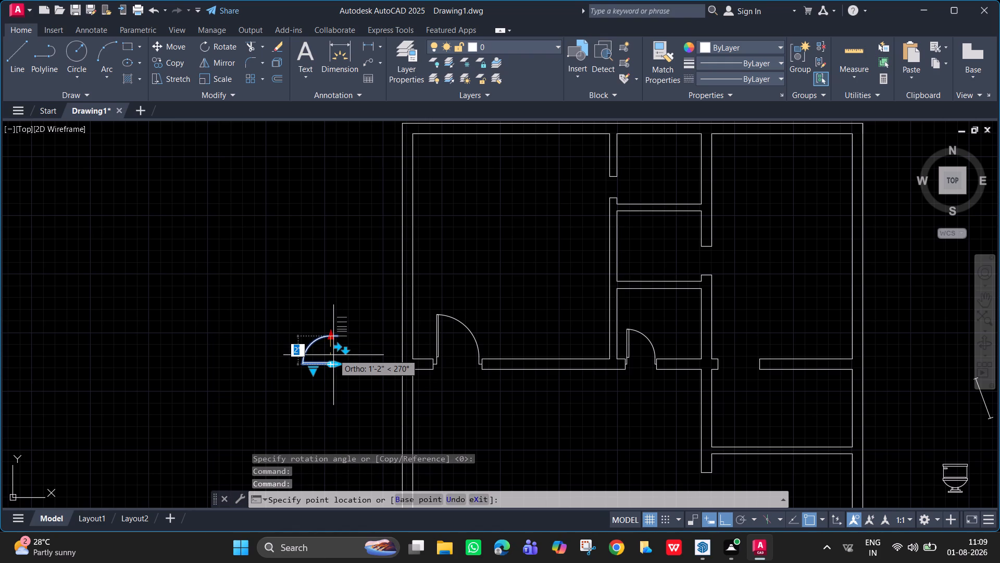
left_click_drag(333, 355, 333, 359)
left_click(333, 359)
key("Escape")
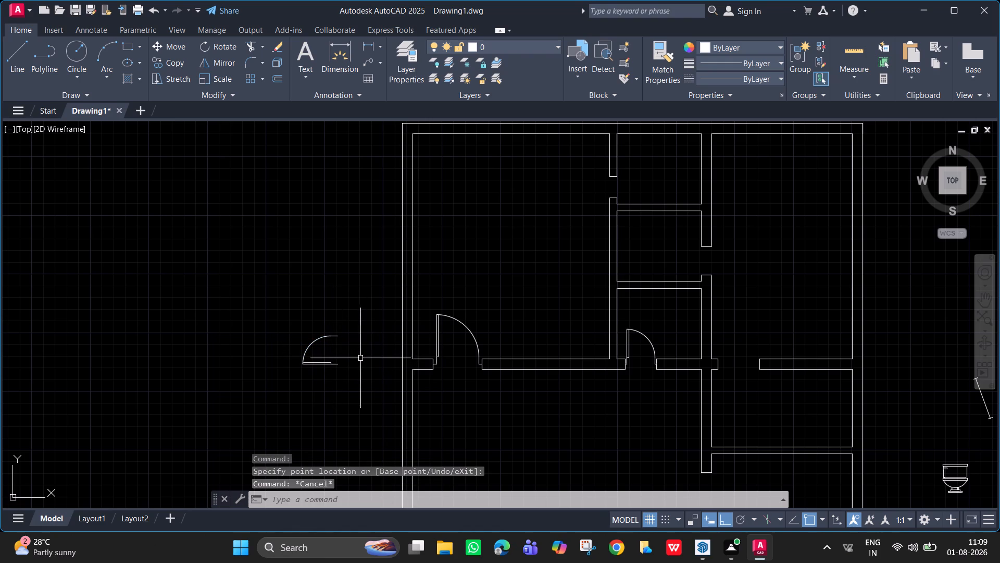
Copy the rotated door by its lower frame line's east end into the middle small room's east wall opening, just above the south jamb.
left_click(322, 366)
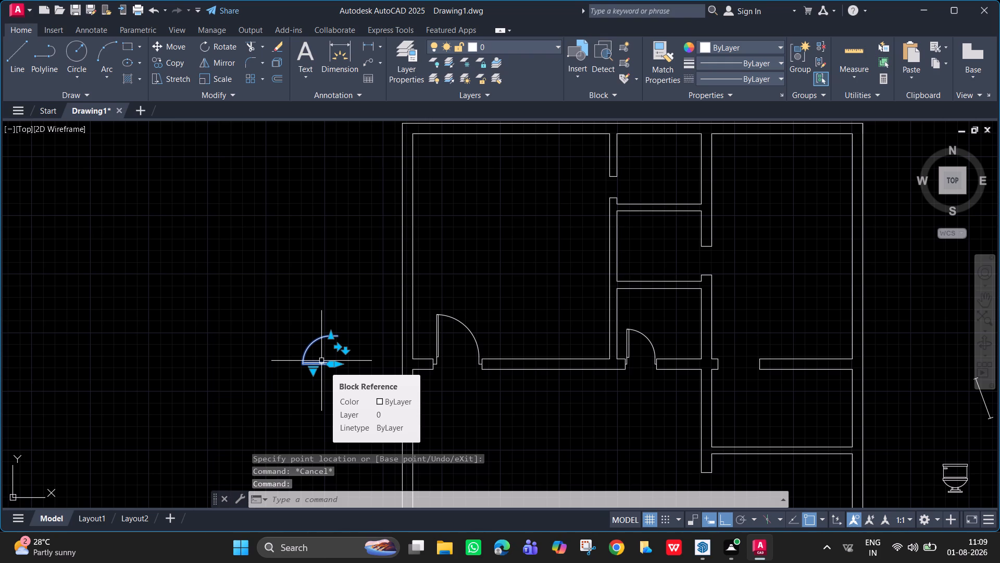
type("co")
key("Return")
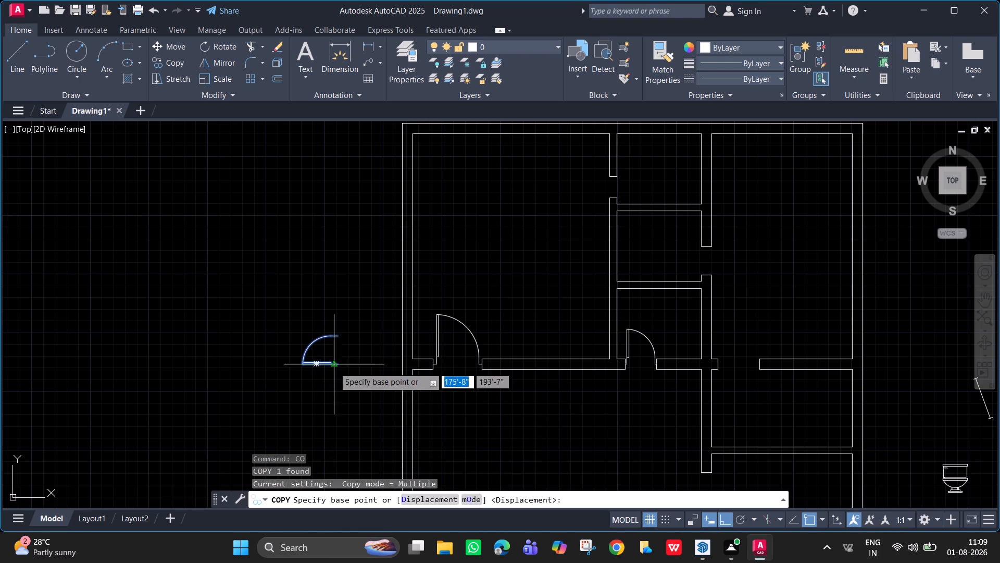
left_click(336, 363)
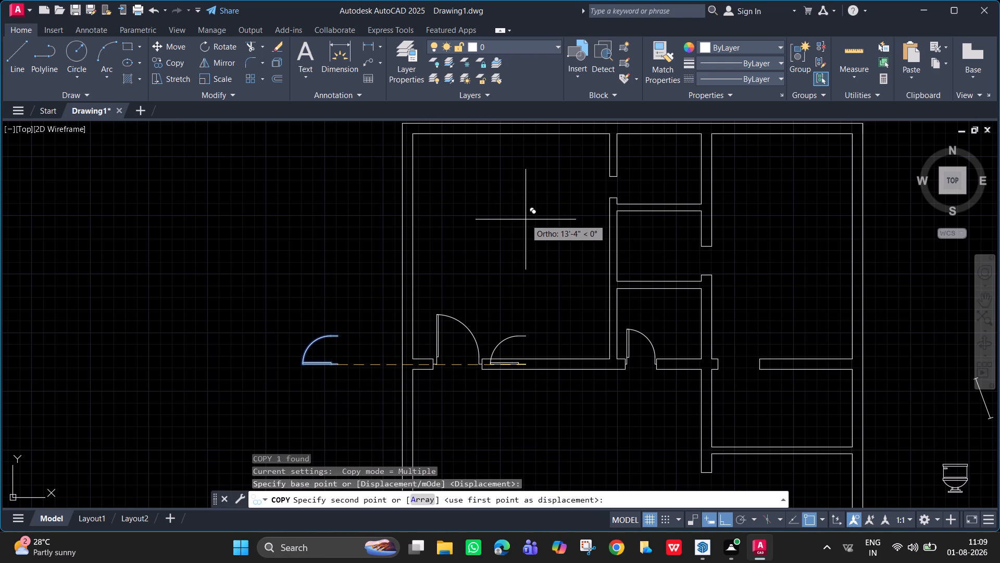
key("F8")
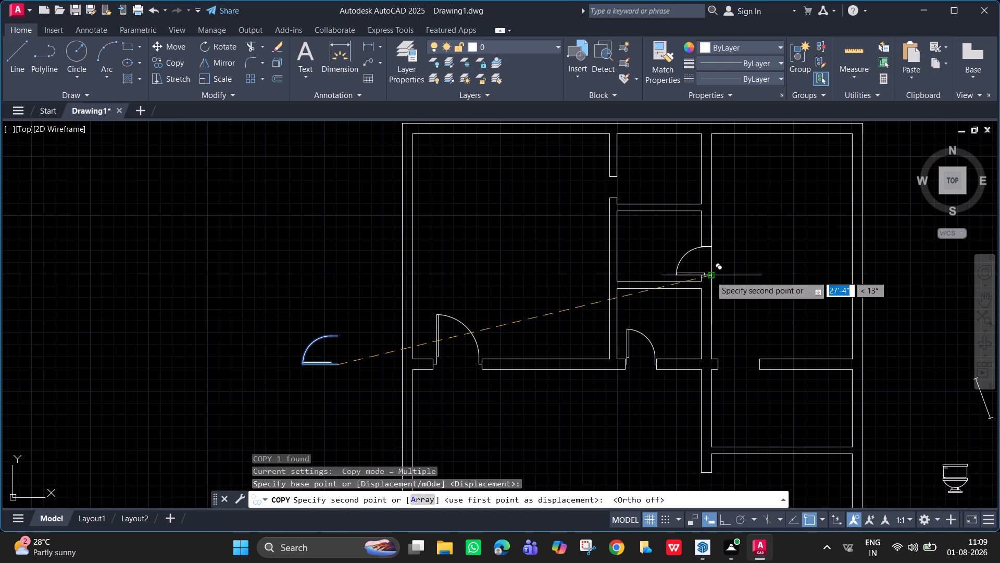
scroll(703, 273, "up", 5)
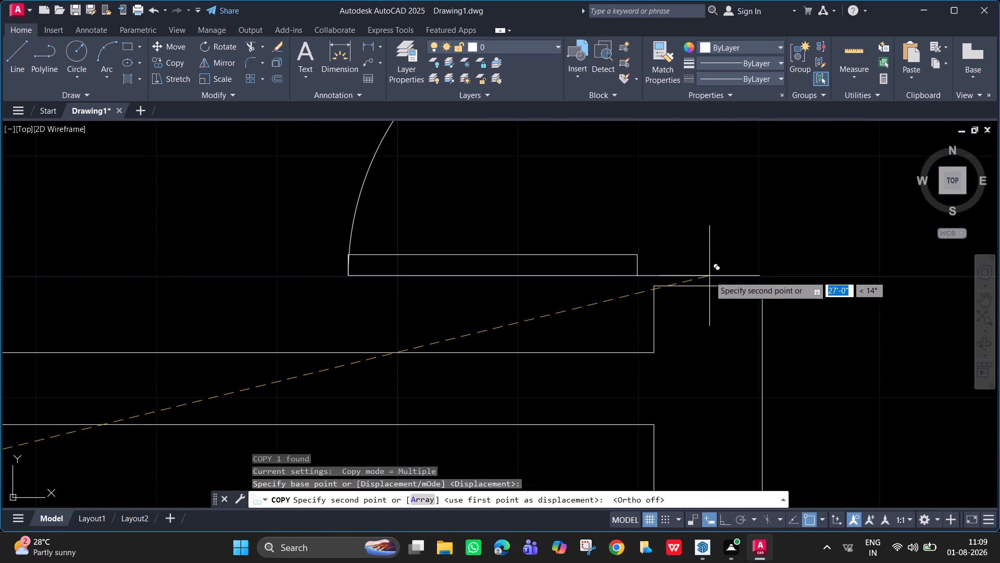
left_click(709, 269)
scroll(768, 262, "down", 3)
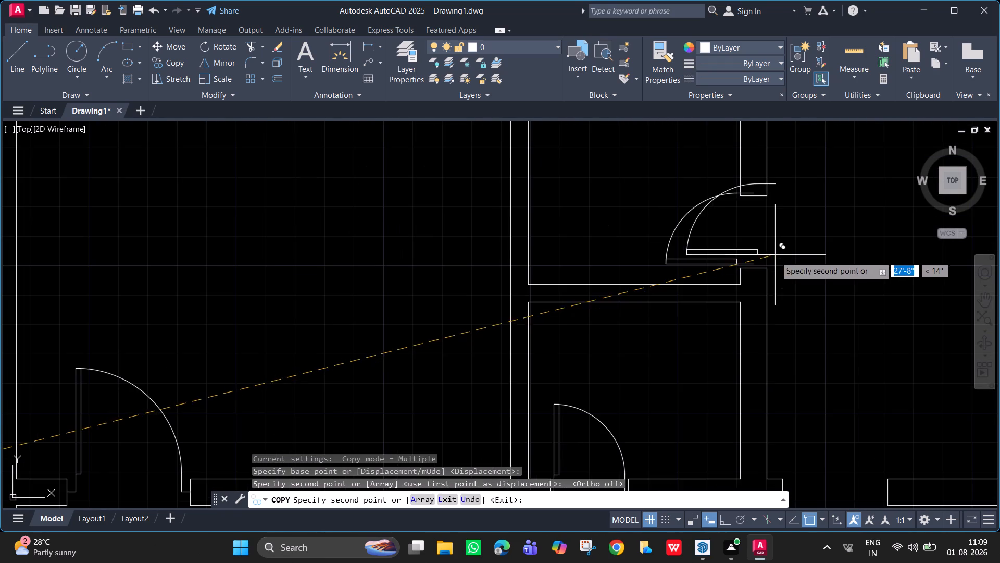
key("Escape")
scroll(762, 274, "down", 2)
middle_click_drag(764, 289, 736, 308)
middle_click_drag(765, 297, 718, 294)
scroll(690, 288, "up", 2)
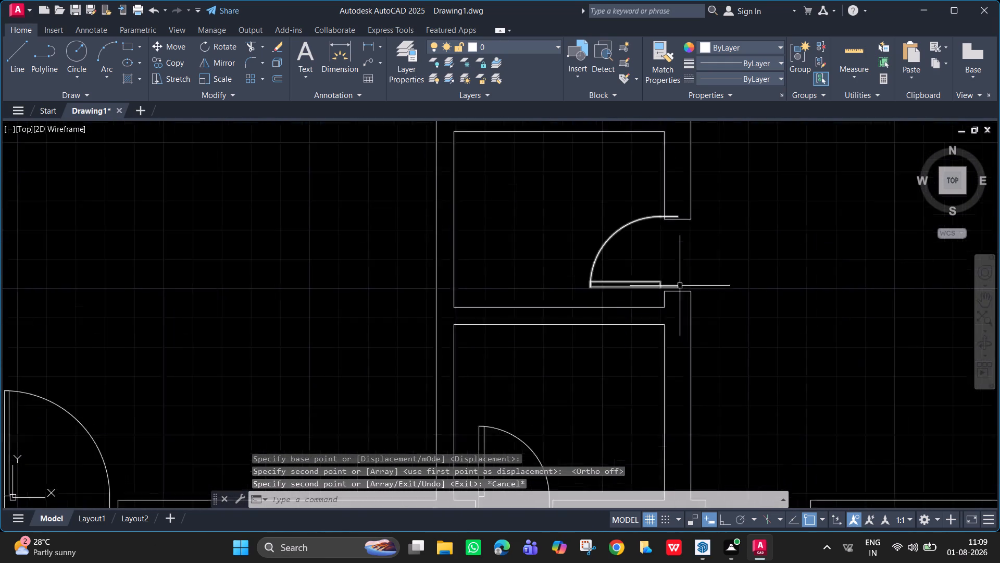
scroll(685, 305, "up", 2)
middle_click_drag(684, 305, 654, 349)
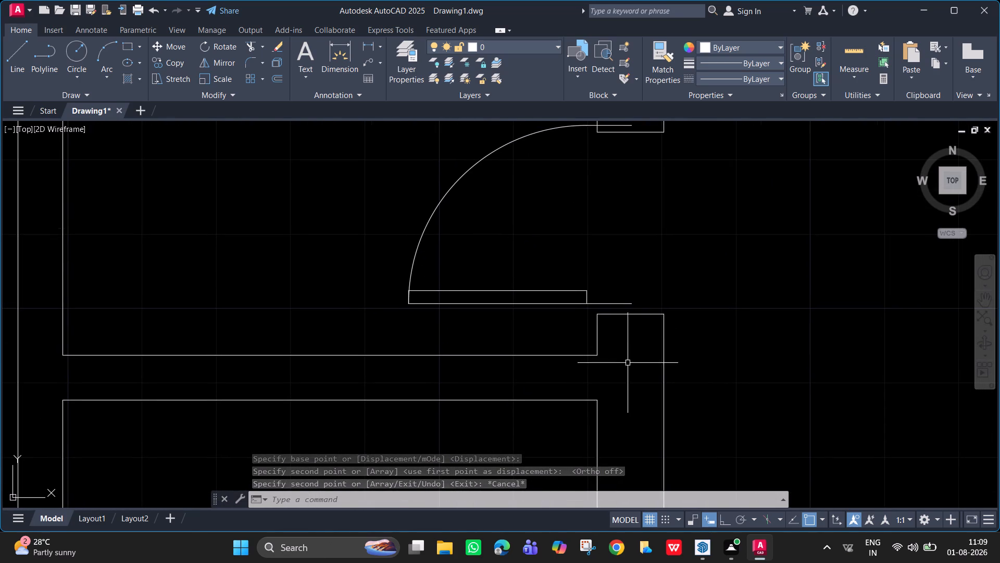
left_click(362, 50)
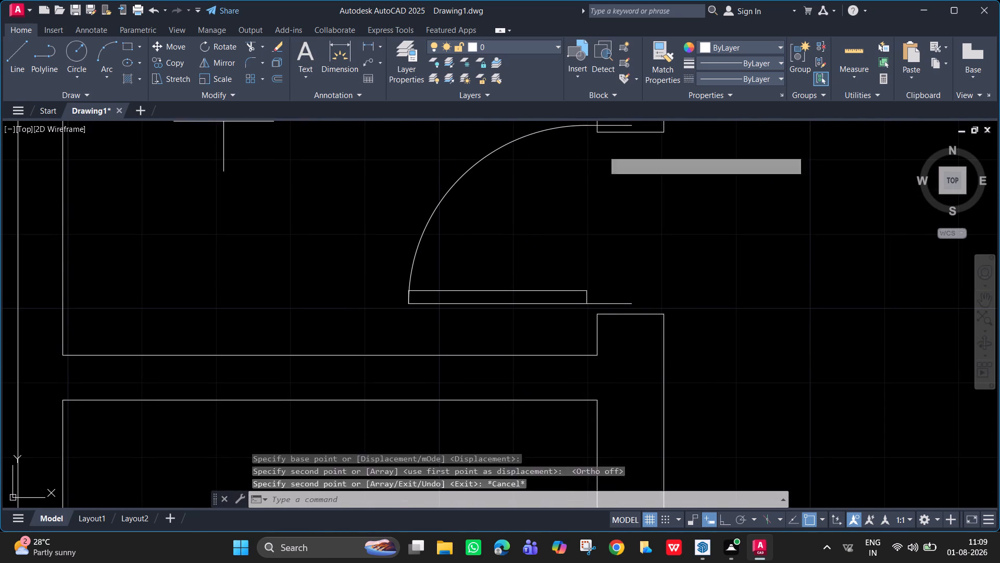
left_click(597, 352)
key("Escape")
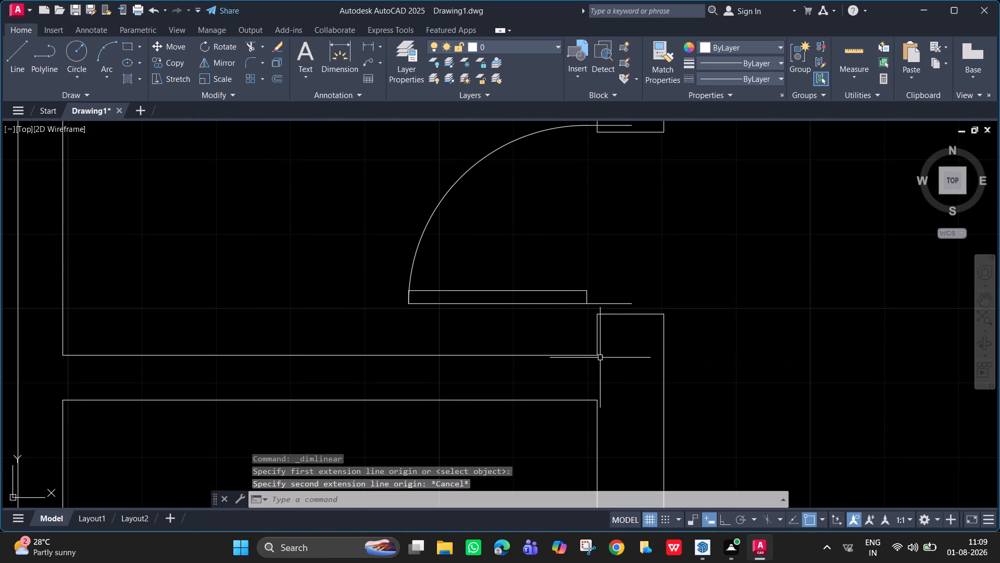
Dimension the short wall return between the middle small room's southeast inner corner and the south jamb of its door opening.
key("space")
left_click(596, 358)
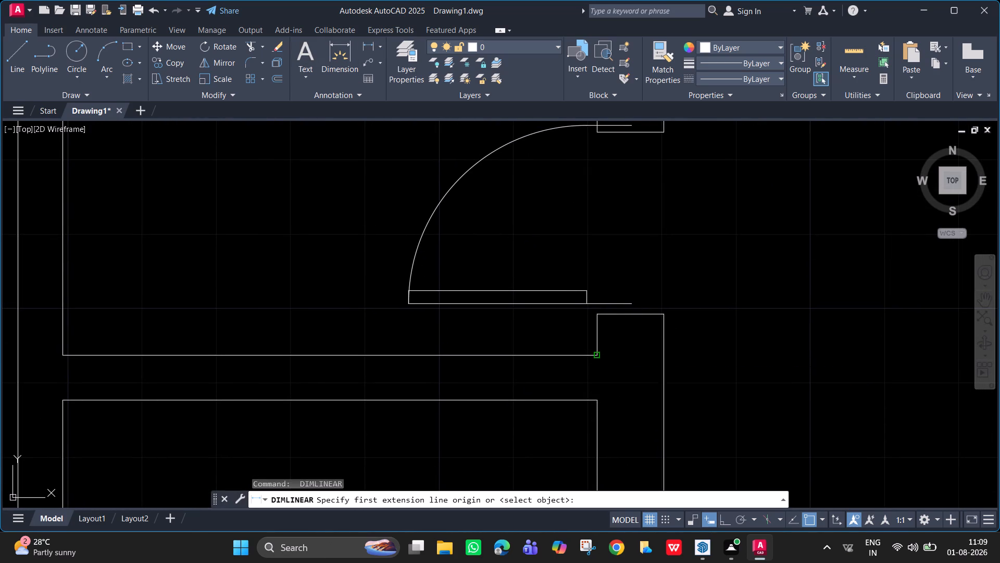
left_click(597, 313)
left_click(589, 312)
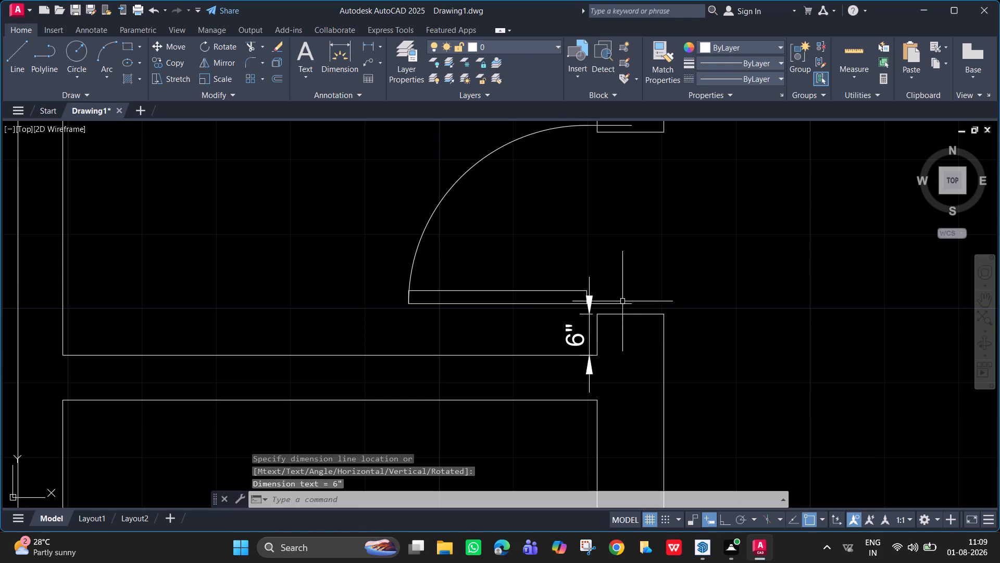
With Ortho on, draw a 3" vertical line north from the midpoint of the opening's south jamb.
scroll(647, 300, "down", 2)
scroll(626, 310, "up", 2)
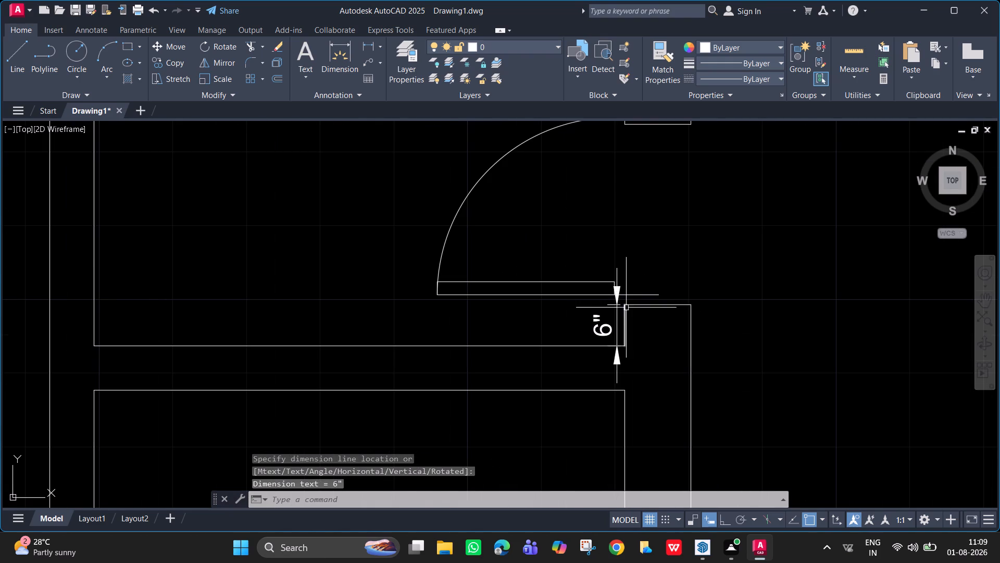
middle_click_drag(704, 254, 662, 339)
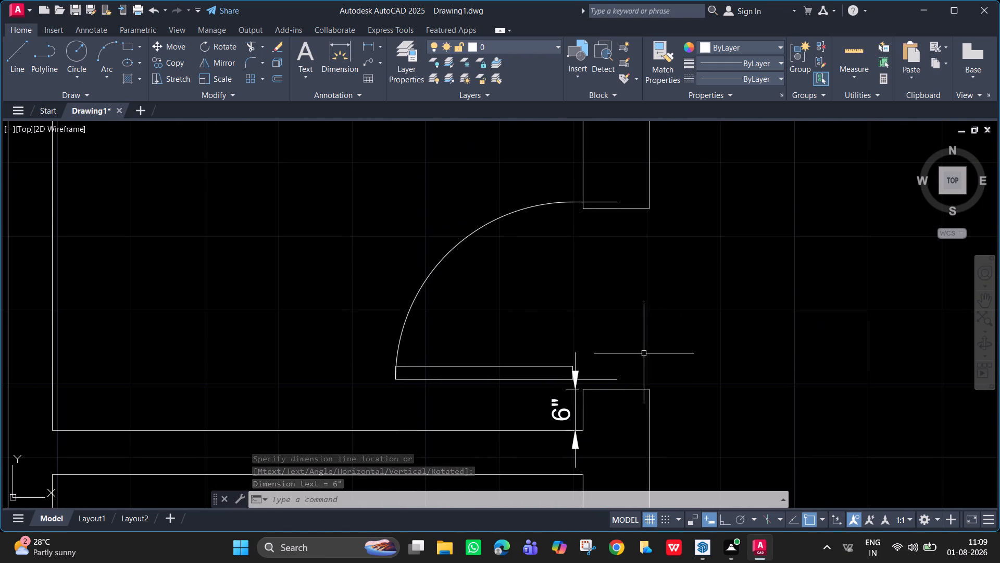
scroll(644, 353, "down", 1)
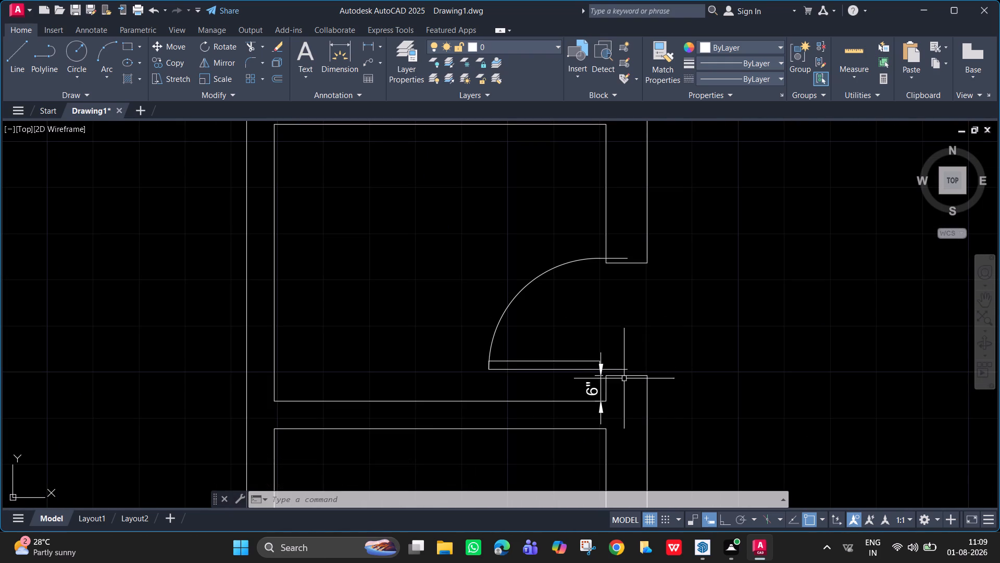
scroll(635, 376, "up", 2)
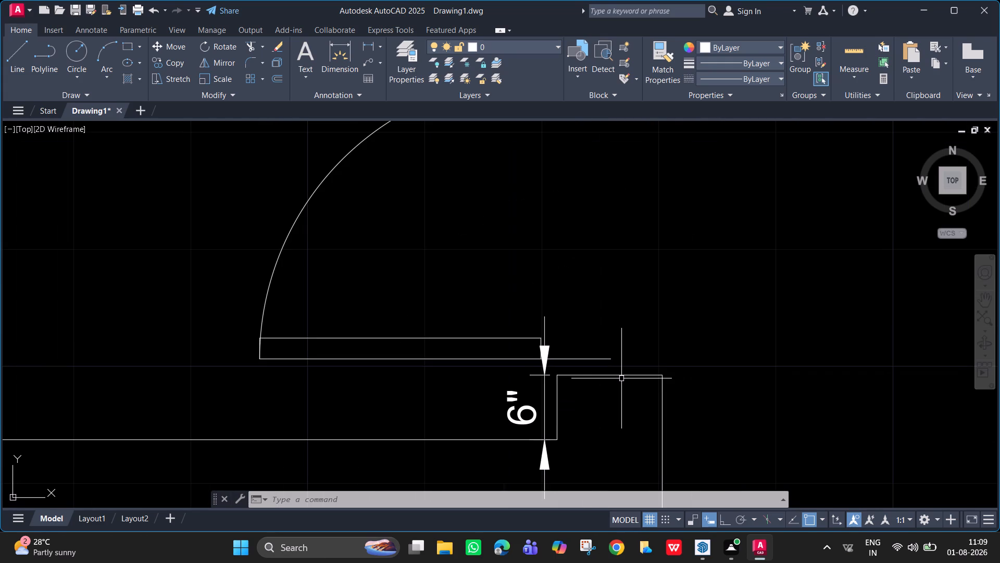
key("l")
key("Return")
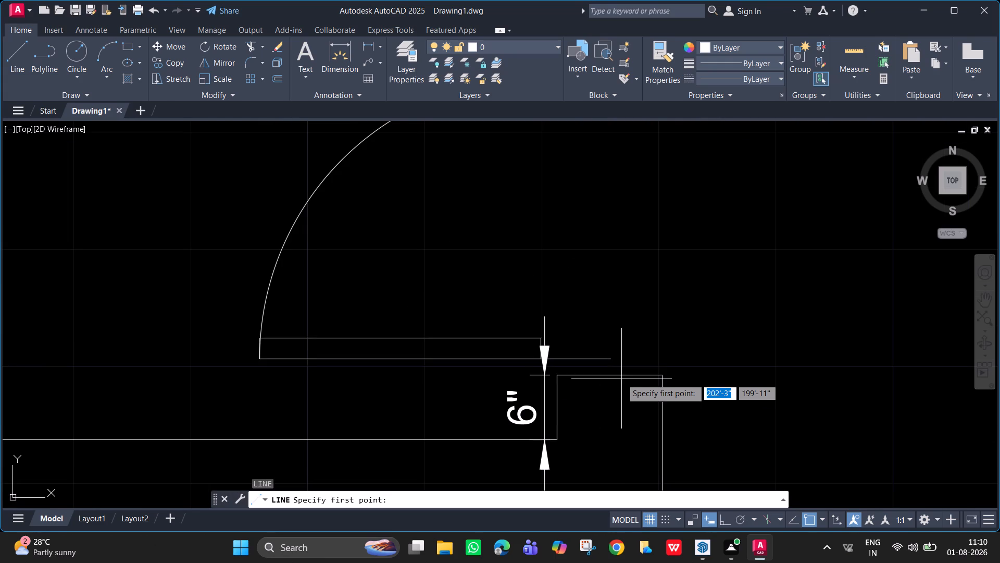
left_click(609, 374)
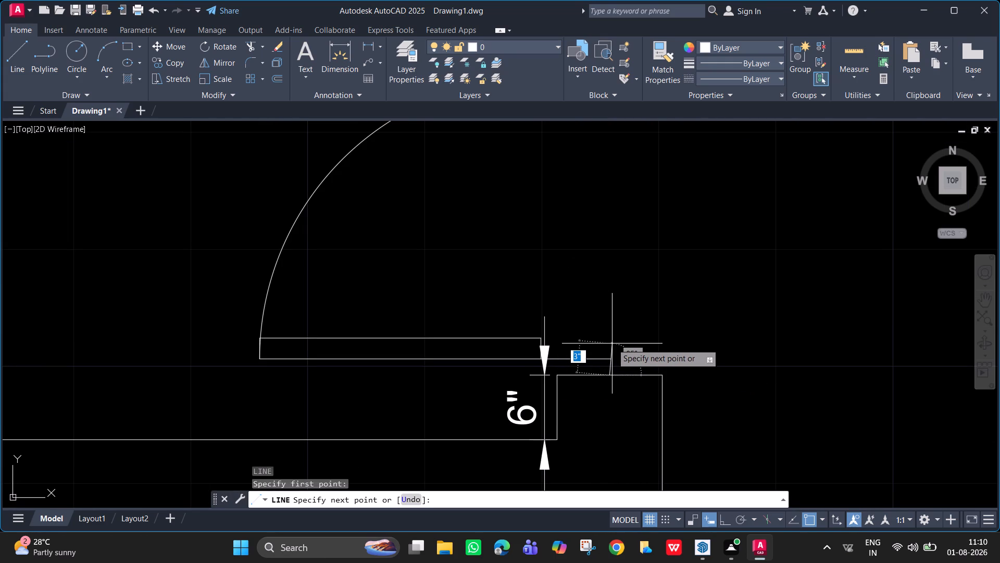
key("F8")
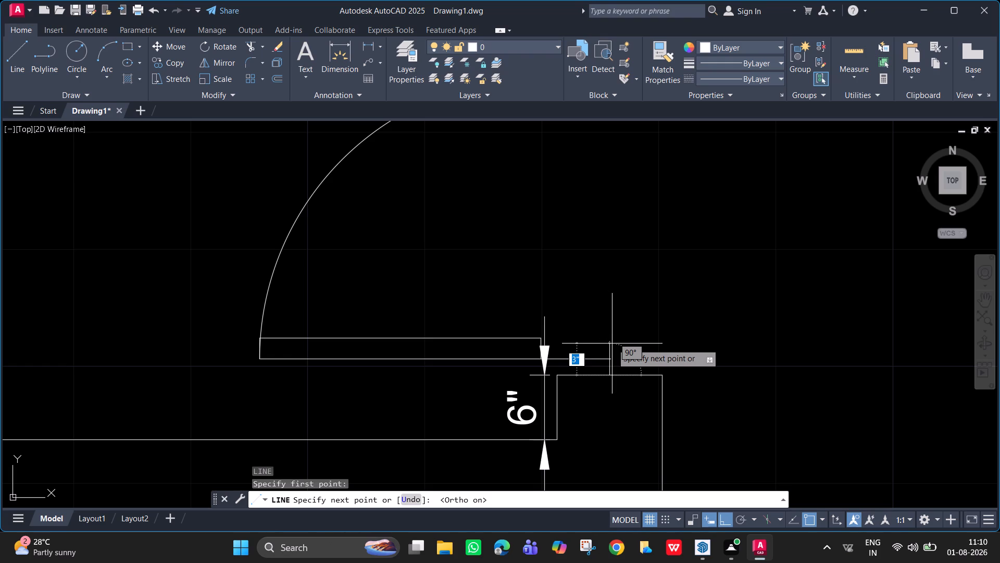
key("3")
key("Return")
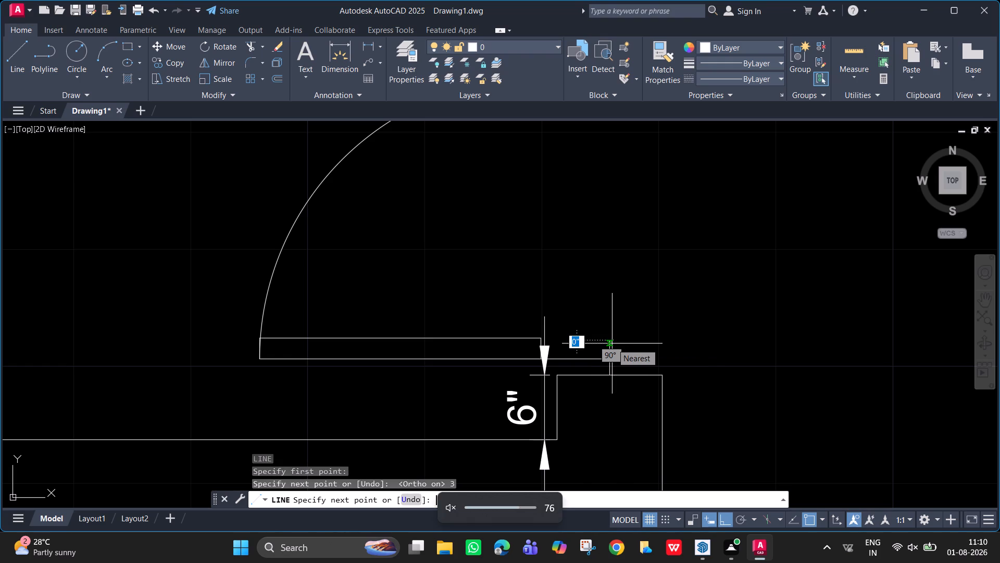
key("Escape")
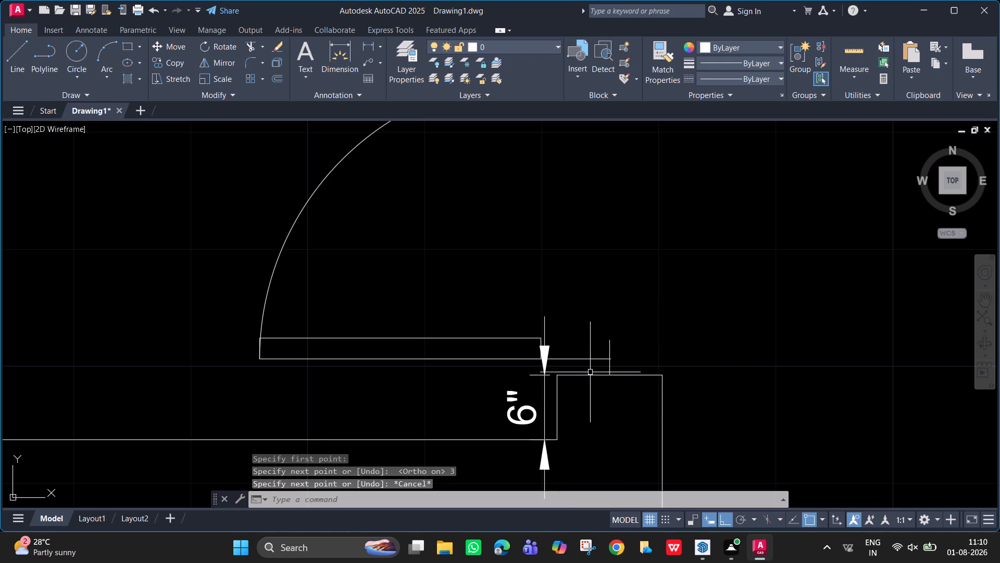
Move the door from near its lower frame line's east end up to the top of the 3" line.
left_click(578, 360)
key("m")
key("Return")
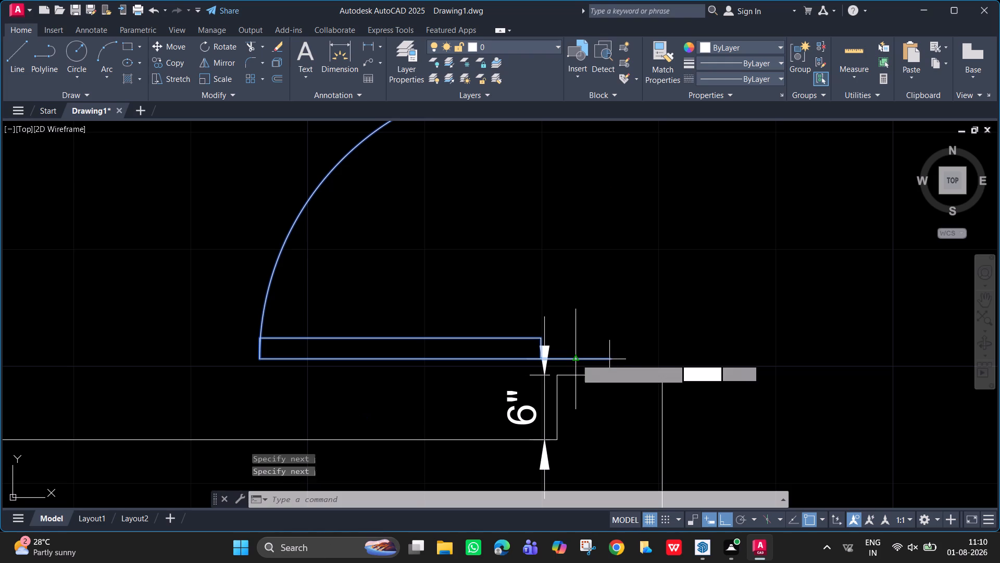
left_click(609, 360)
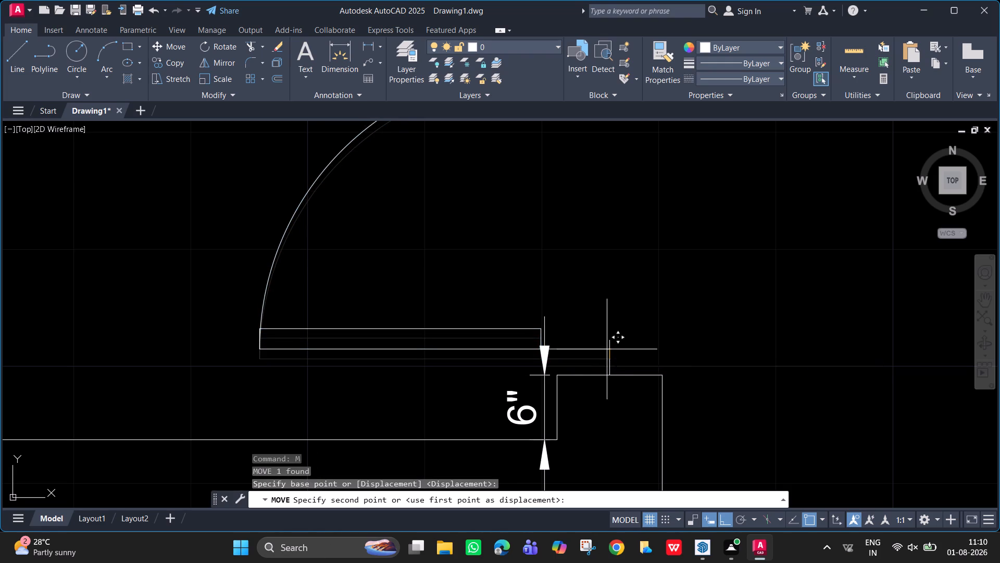
scroll(609, 342, "up", 5)
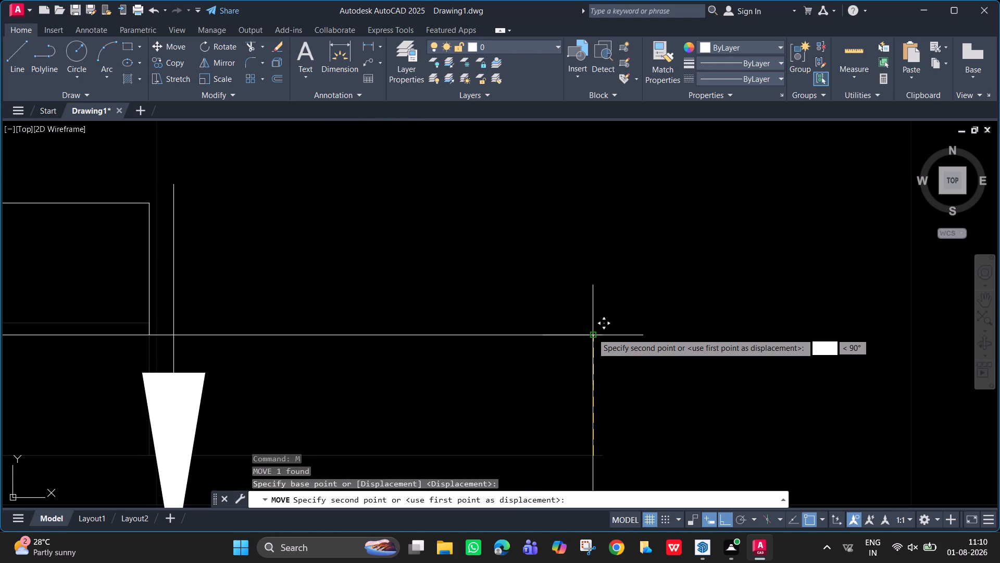
left_click(592, 333)
Move the door west to bring its lower frame line's east end back to the top of the 3" line.
scroll(634, 164, "down", 2)
scroll(620, 237, "up", 5)
middle_click_drag(605, 224, 599, 278)
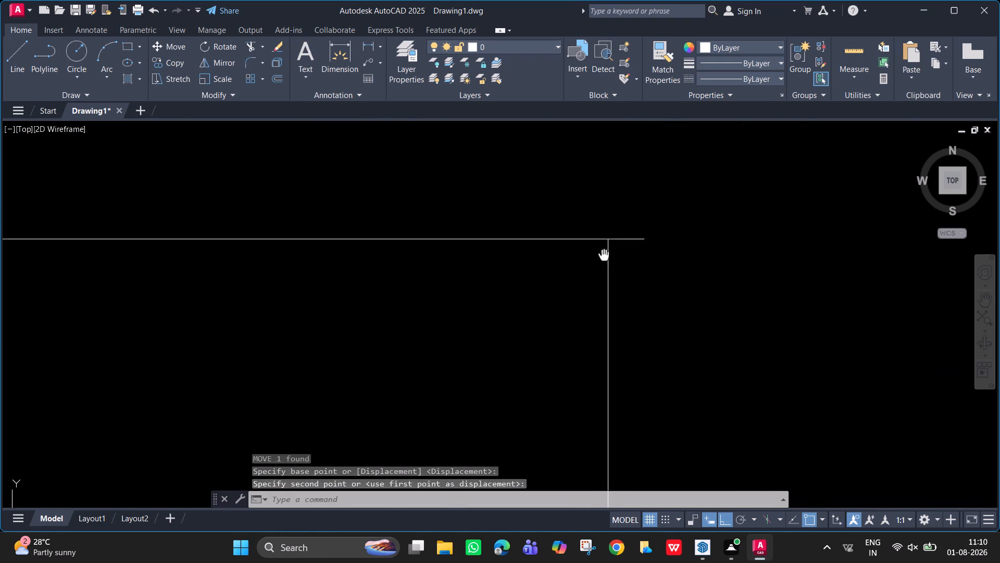
middle_click_drag(599, 278, 595, 292)
scroll(593, 281, "up", 2)
left_click(680, 283)
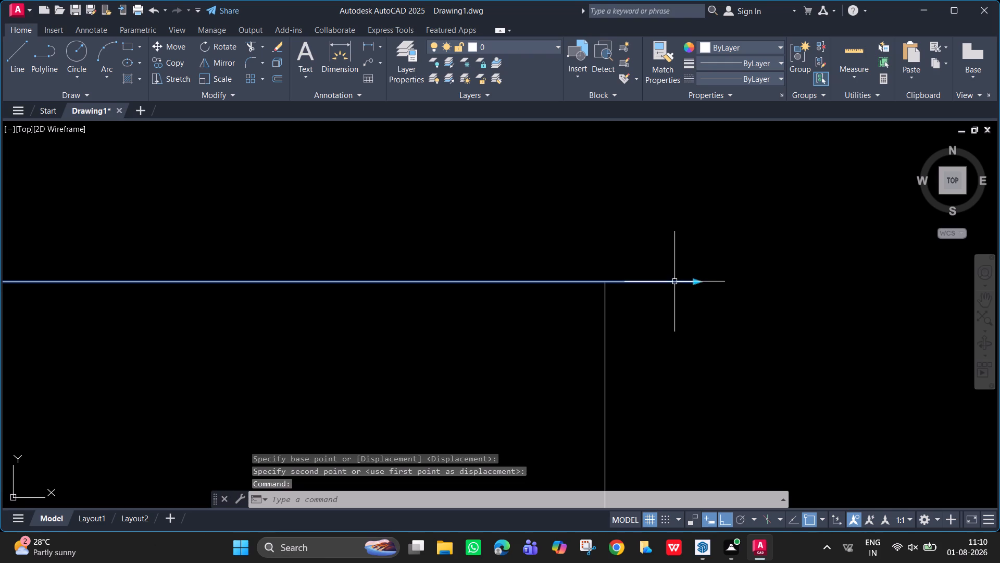
key("m")
key("Return")
left_click(692, 282)
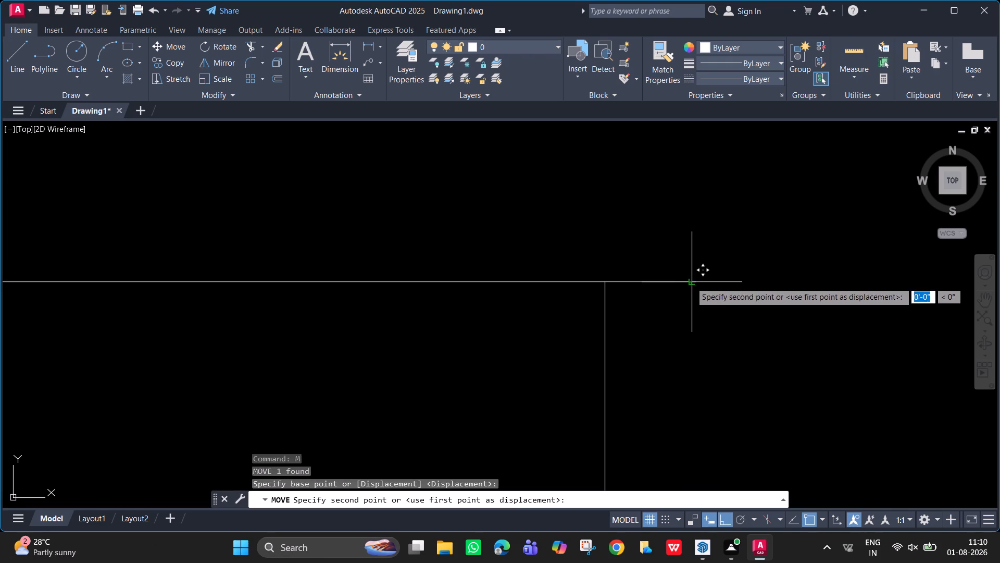
left_click(603, 282)
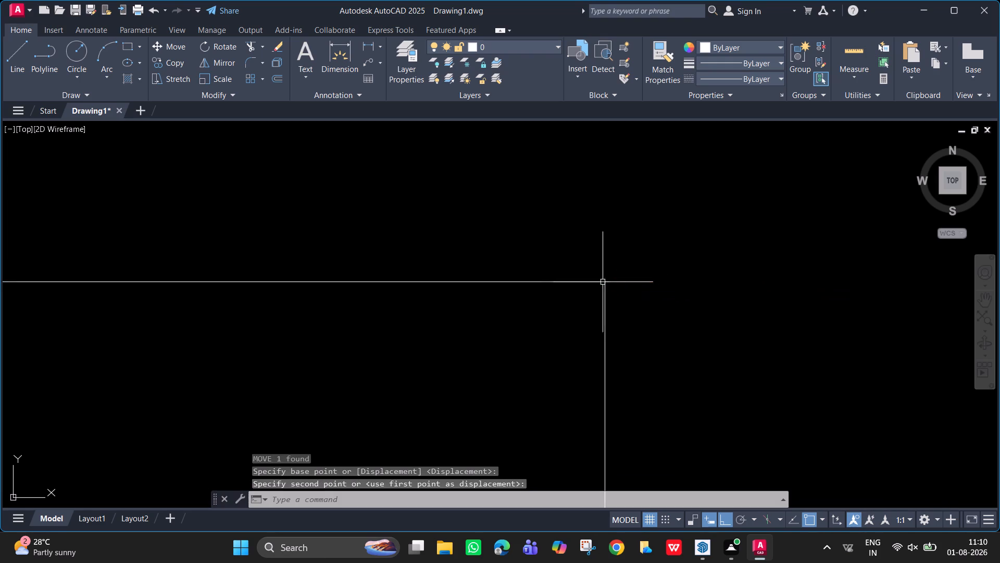
Move the door west again, from its lower frame line's east end exactly onto the 3" line's top endpoint.
scroll(640, 242, "down", 3)
scroll(637, 263, "up", 7)
middle_click_drag(627, 248, 666, 419)
middle_click_drag(542, 221, 592, 312)
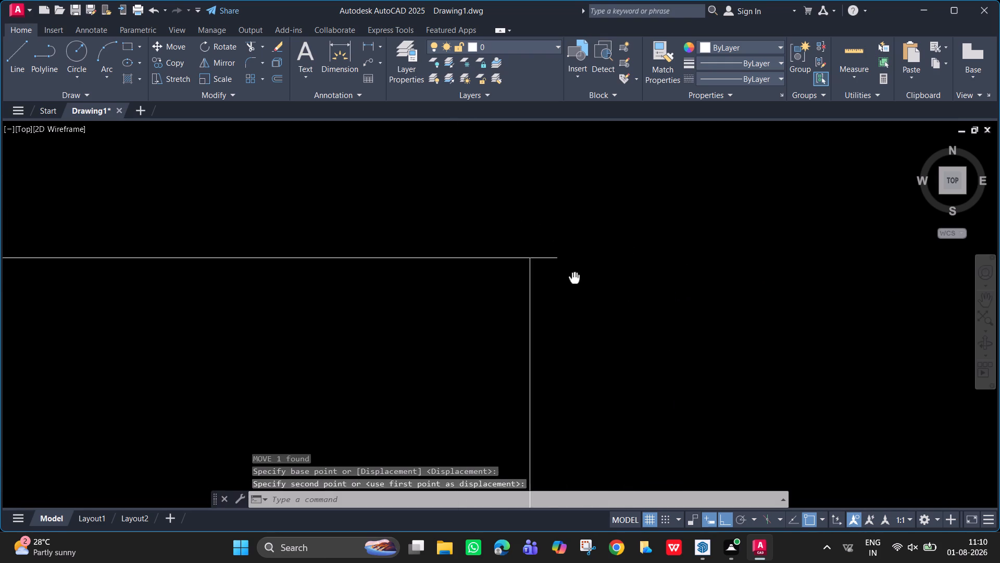
middle_click_drag(592, 312, 593, 314)
left_click(574, 297)
key("Escape")
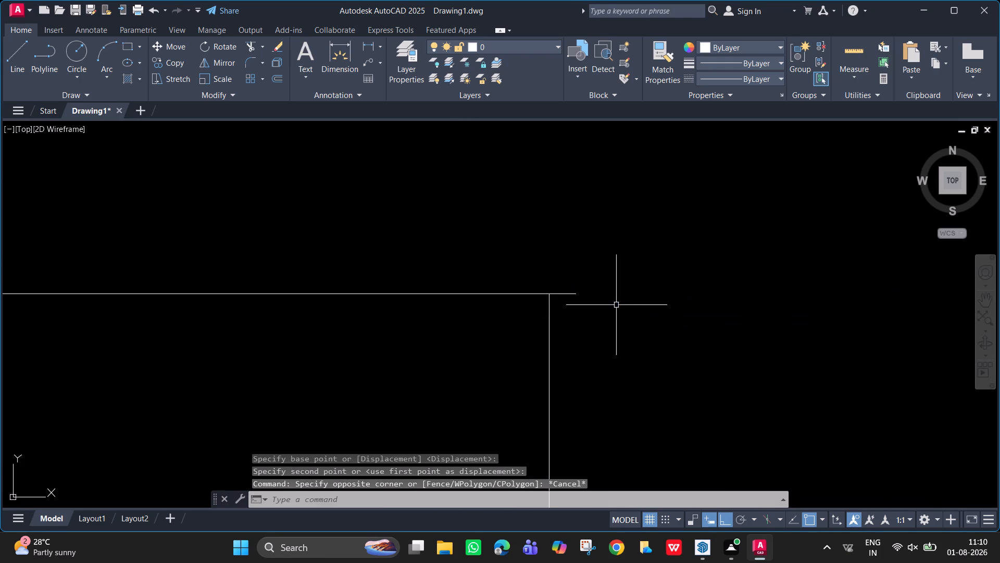
key("space")
left_click(572, 296)
key("space")
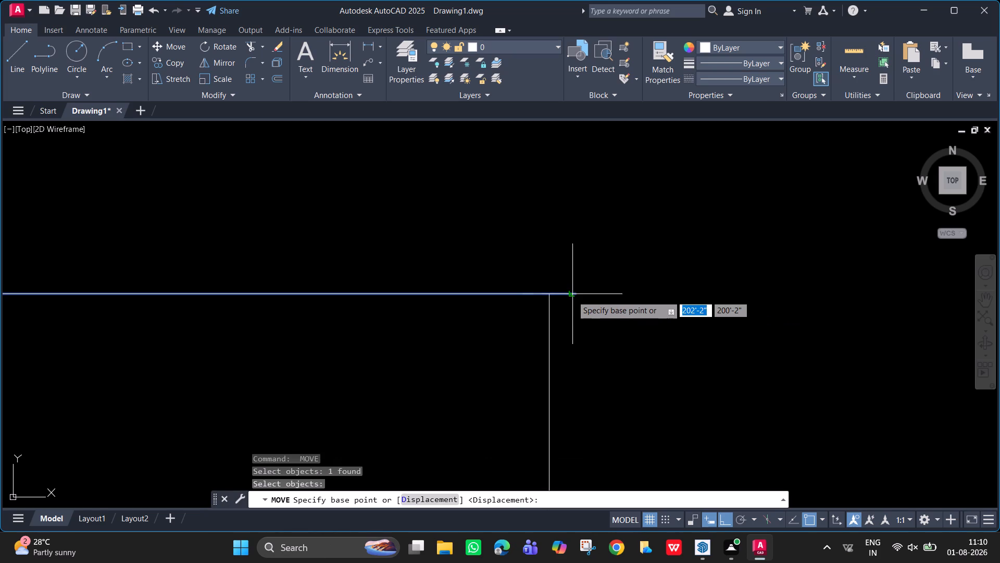
left_click(577, 293)
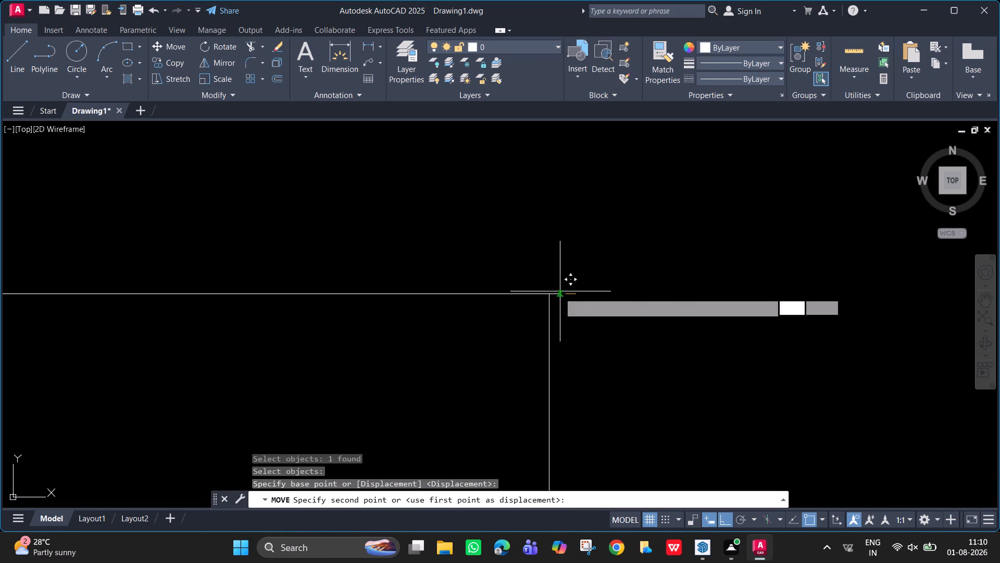
left_click(550, 292)
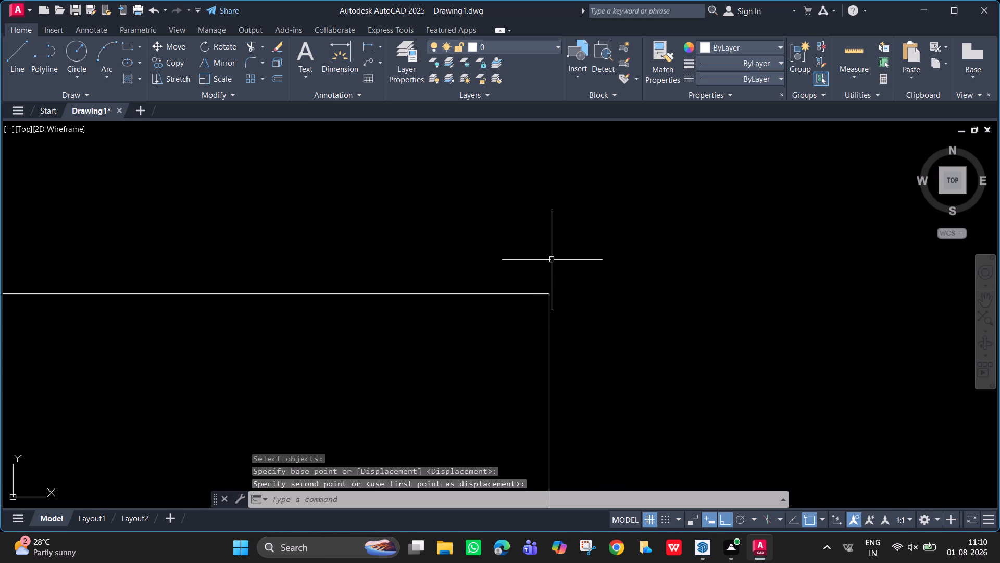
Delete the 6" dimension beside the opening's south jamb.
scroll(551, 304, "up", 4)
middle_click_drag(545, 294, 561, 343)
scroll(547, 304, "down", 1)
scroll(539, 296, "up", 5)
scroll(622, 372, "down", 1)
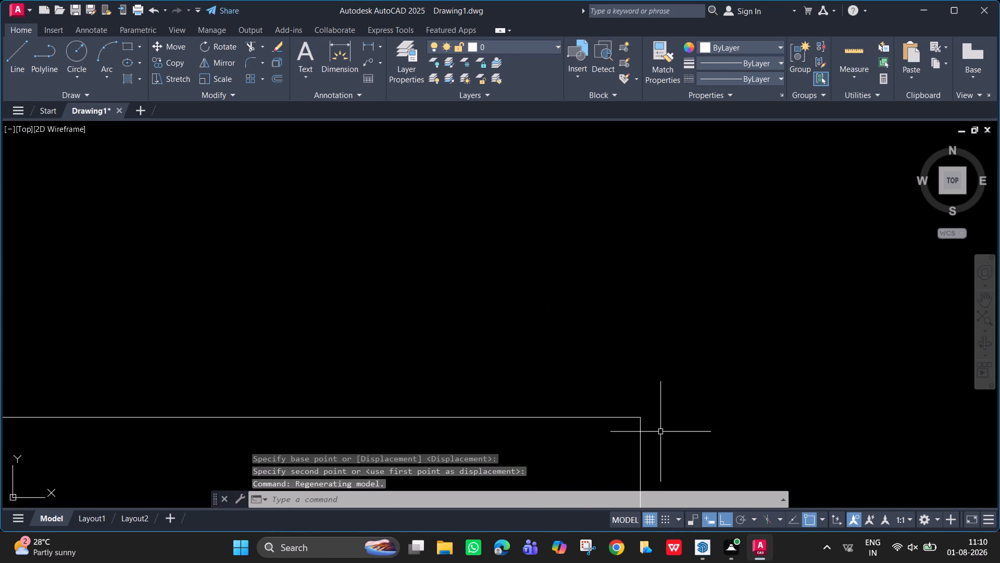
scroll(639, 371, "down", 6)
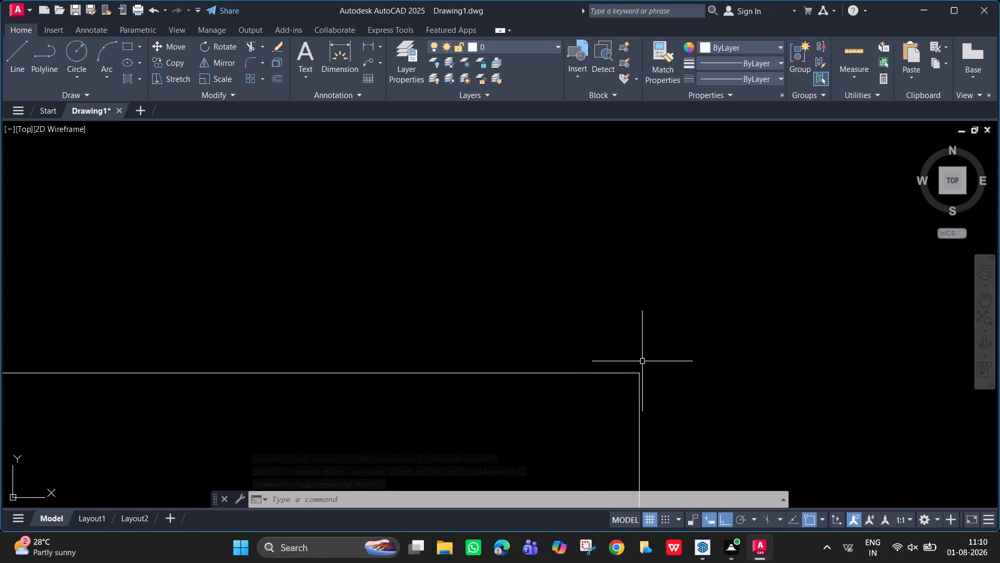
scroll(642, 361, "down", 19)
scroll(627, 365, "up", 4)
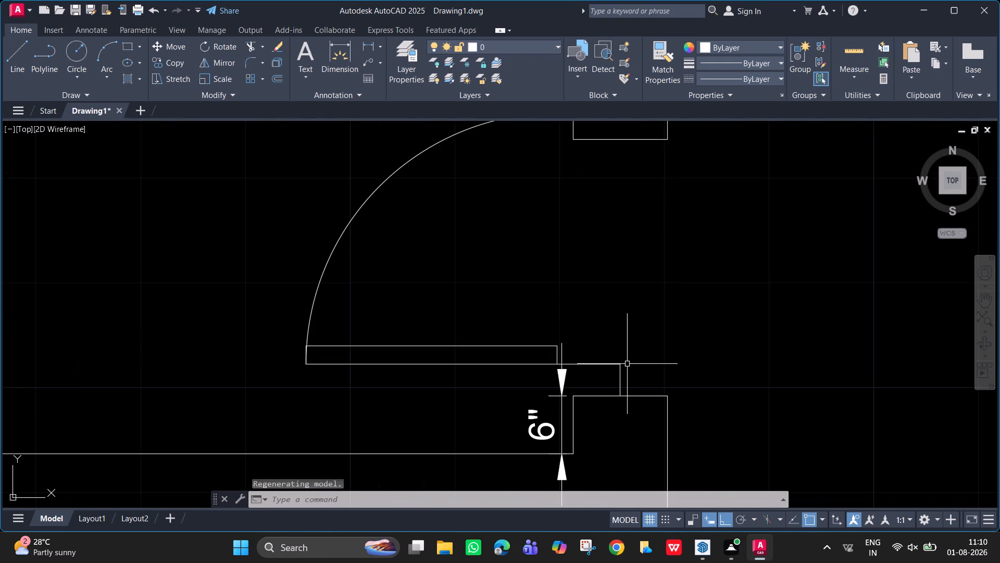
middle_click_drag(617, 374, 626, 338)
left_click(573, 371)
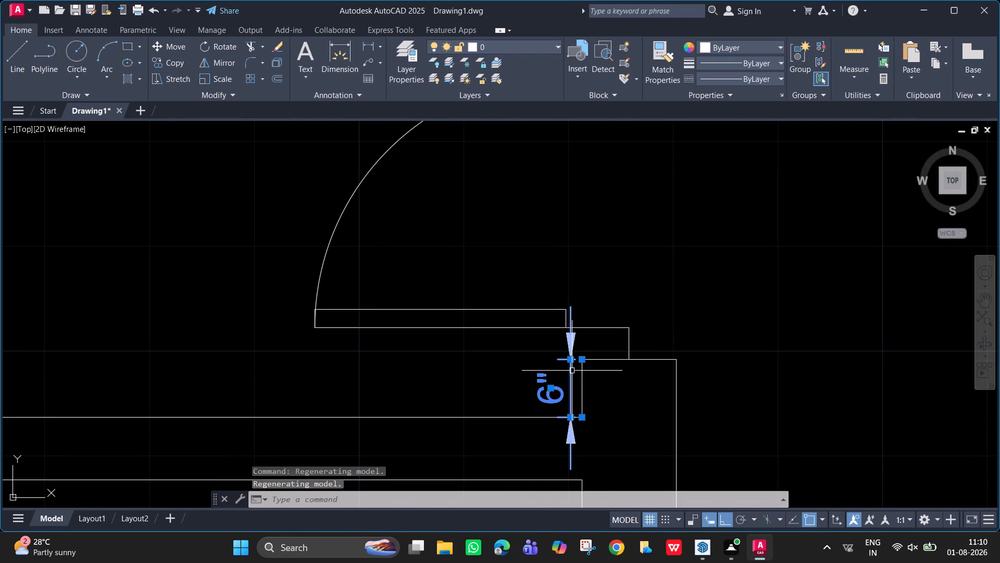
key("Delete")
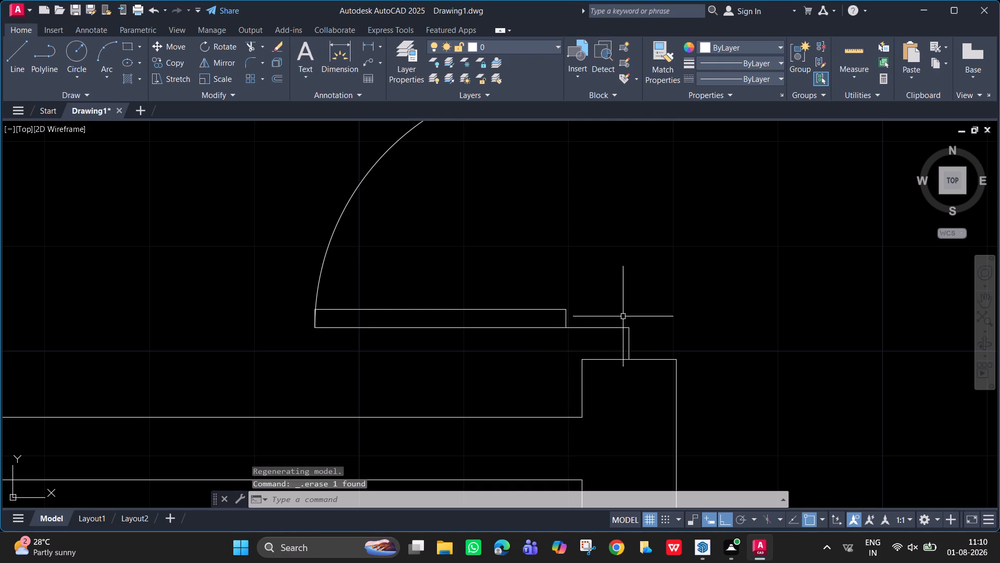
Draw a 3" vertical line upward from the east end of the door's upper frame line.
scroll(642, 319, "down", 3)
middle_click_drag(626, 382, 619, 414)
middle_click_drag(618, 271, 613, 315)
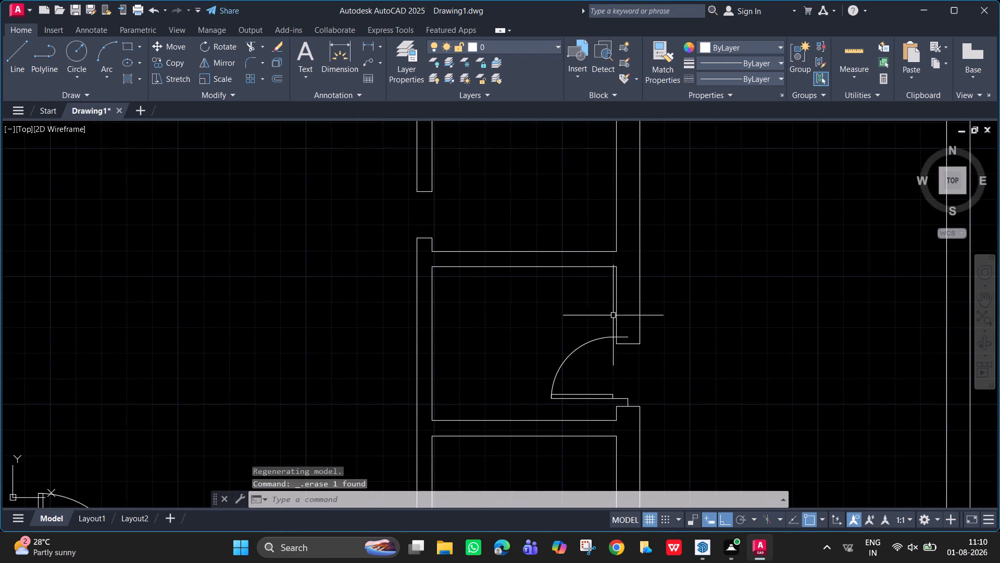
scroll(633, 343, "up", 4)
middle_click_drag(610, 329, 589, 319)
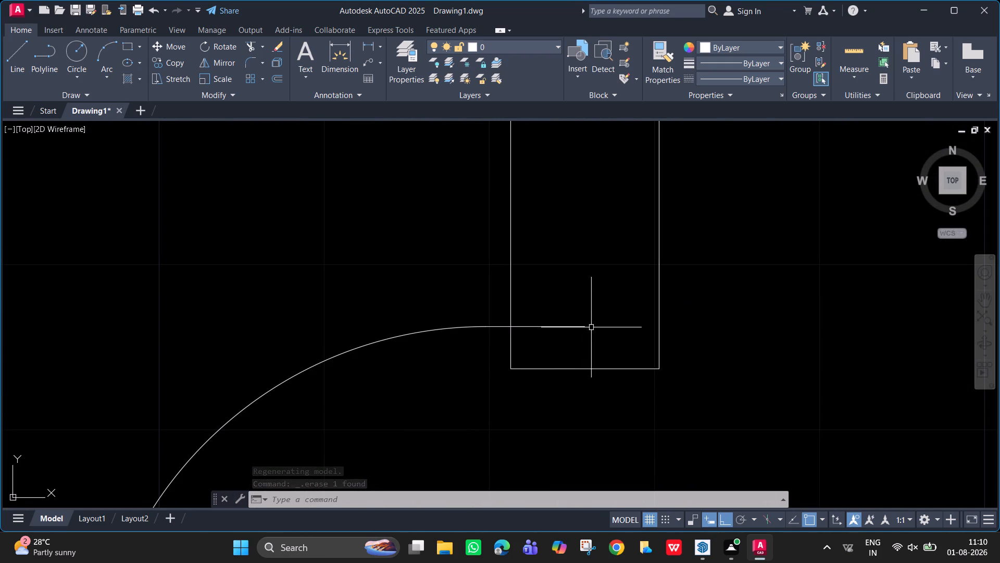
key("l")
key("Return")
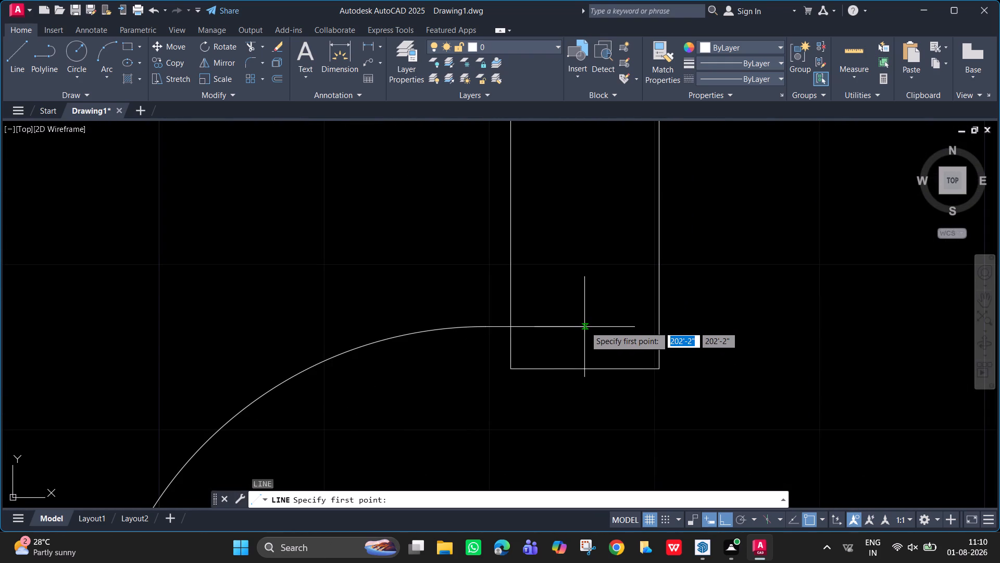
scroll(583, 326, "up", 5)
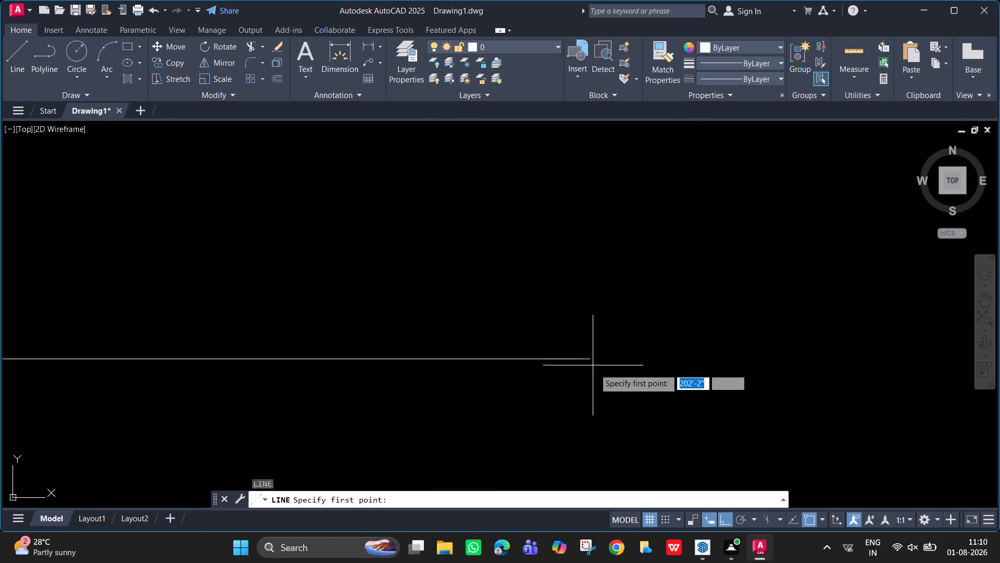
left_click(590, 358)
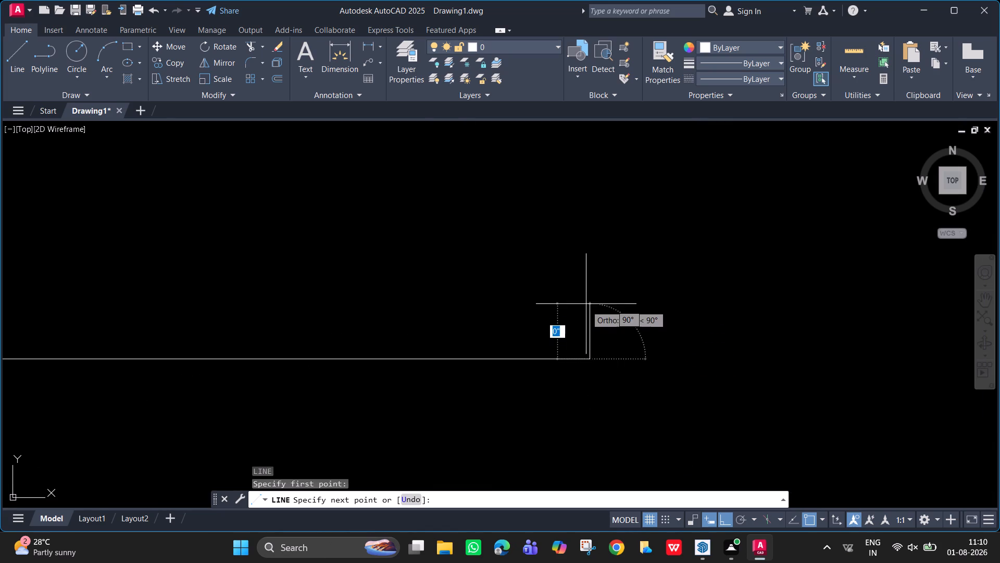
type("3\"")
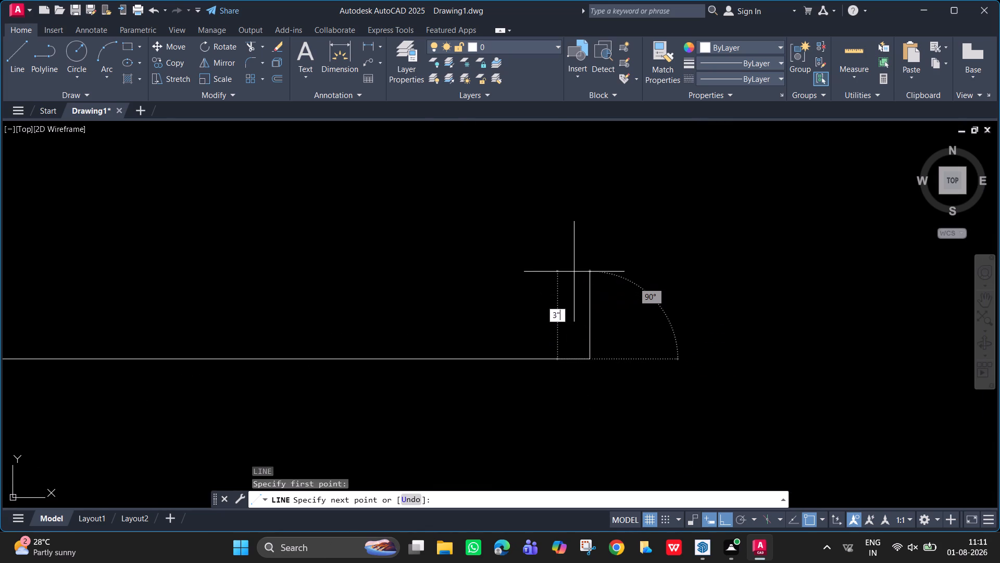
key("Return")
scroll(595, 291, "down", 5)
key("Escape")
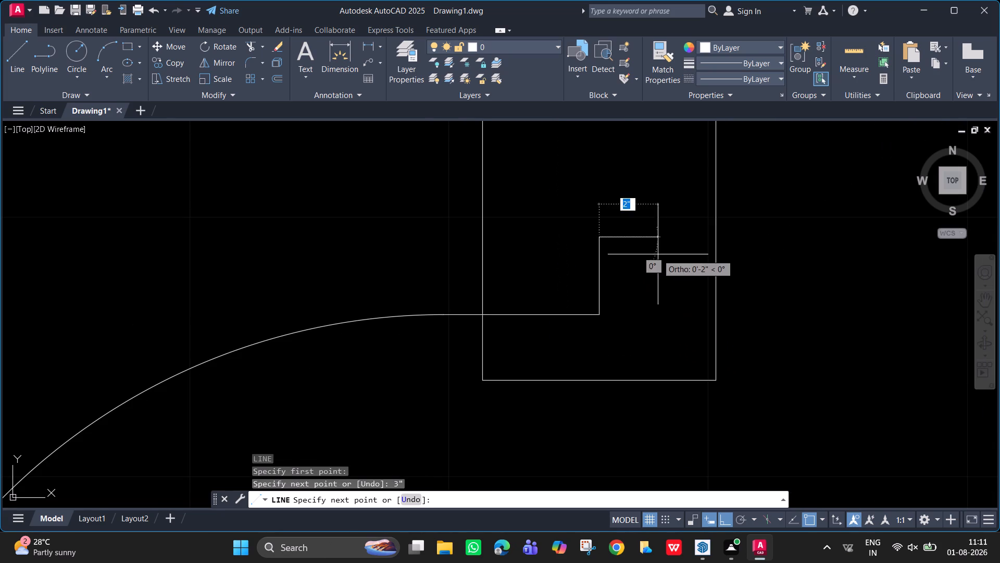
Move the opening's north jamb line up from its midpoint to the top endpoint of the new 3" line.
left_click(667, 380)
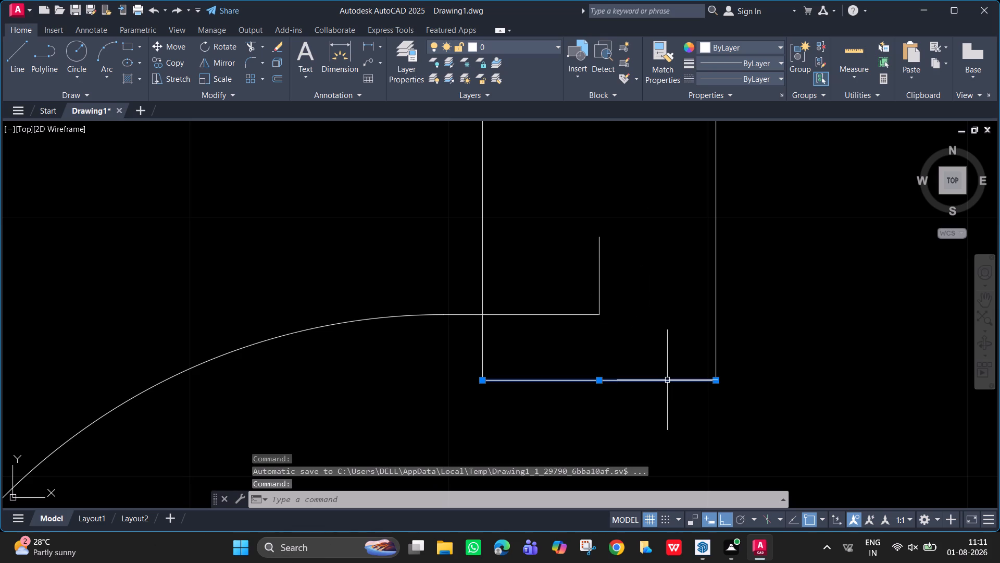
key("m")
key("Return")
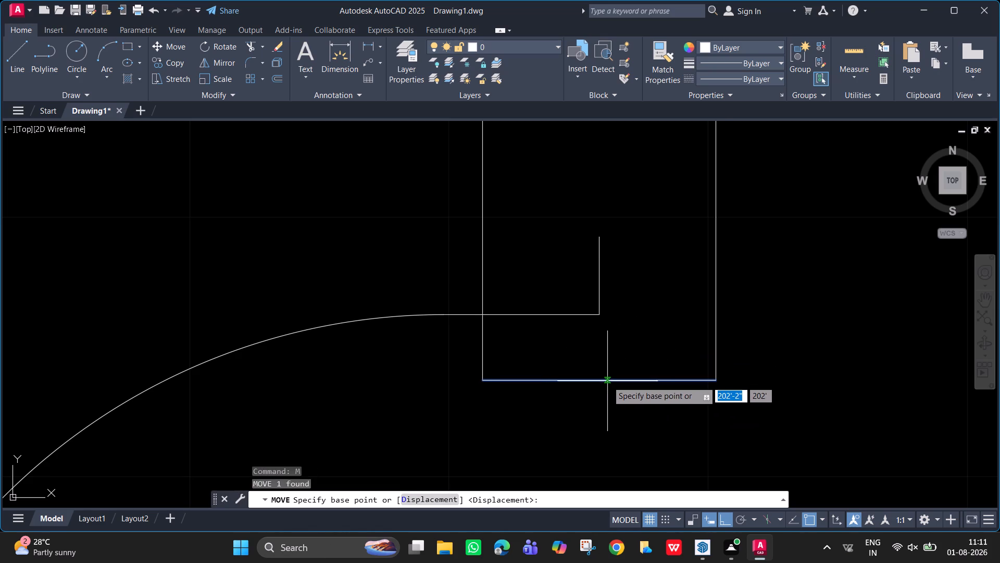
left_click(597, 381)
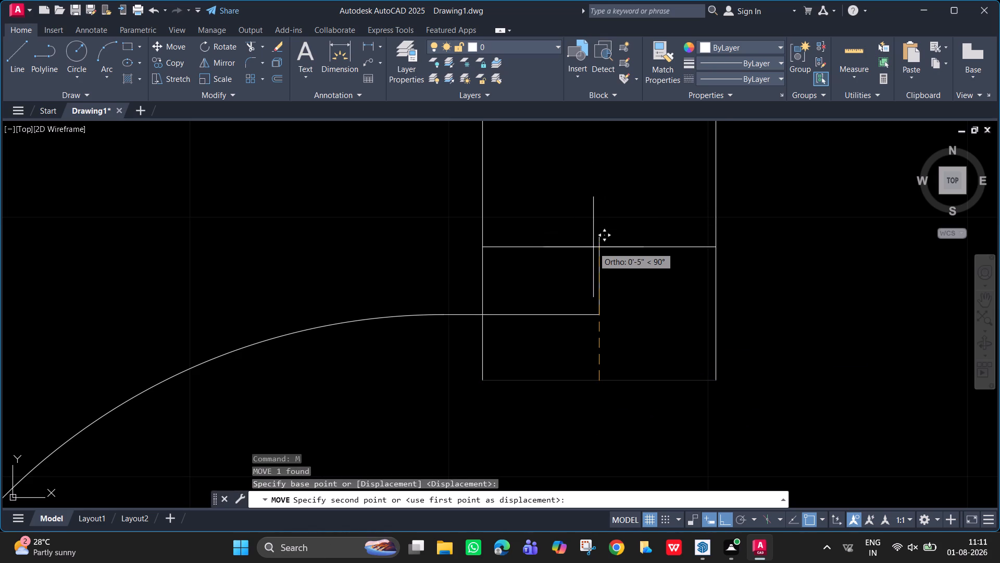
left_click(598, 238)
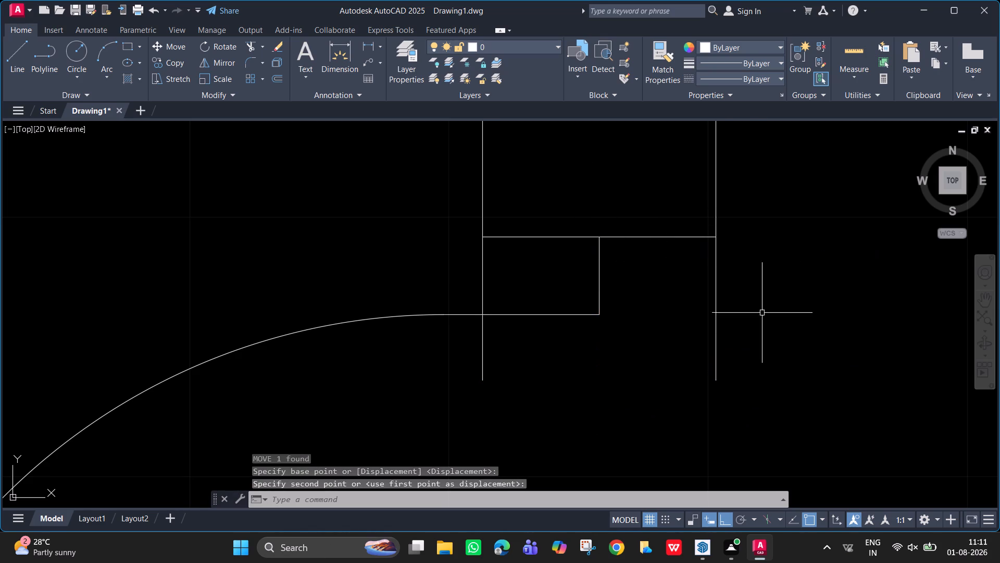
Trim the two wall face lines that extend below the moved north jamb line.
key("Escape")
type("tr")
key("Return")
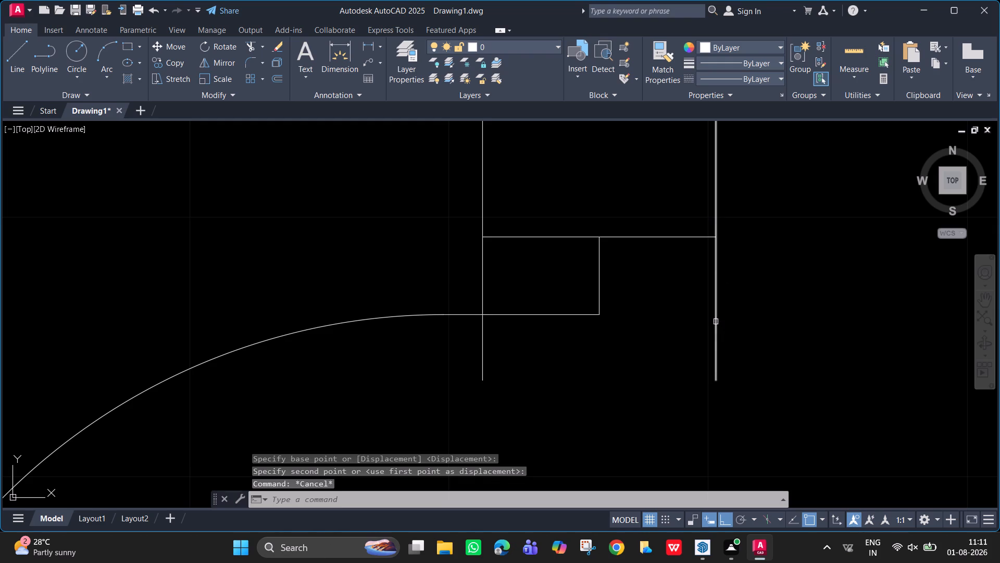
left_click_drag(726, 310, 671, 312)
left_click_drag(504, 366, 397, 361)
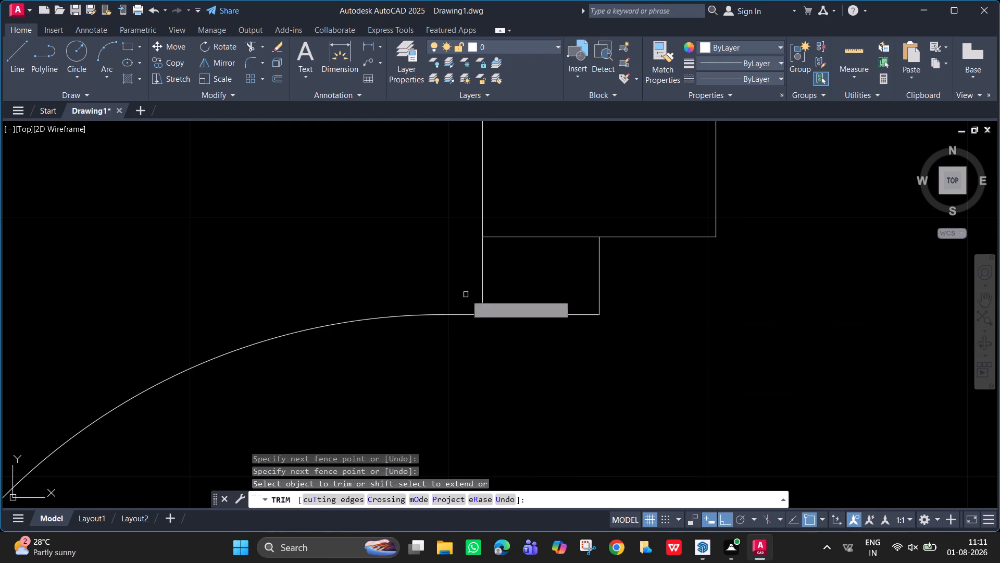
left_click_drag(502, 287, 420, 264)
scroll(464, 283, "down", 5)
middle_click_drag(581, 385, 528, 301)
key("Escape")
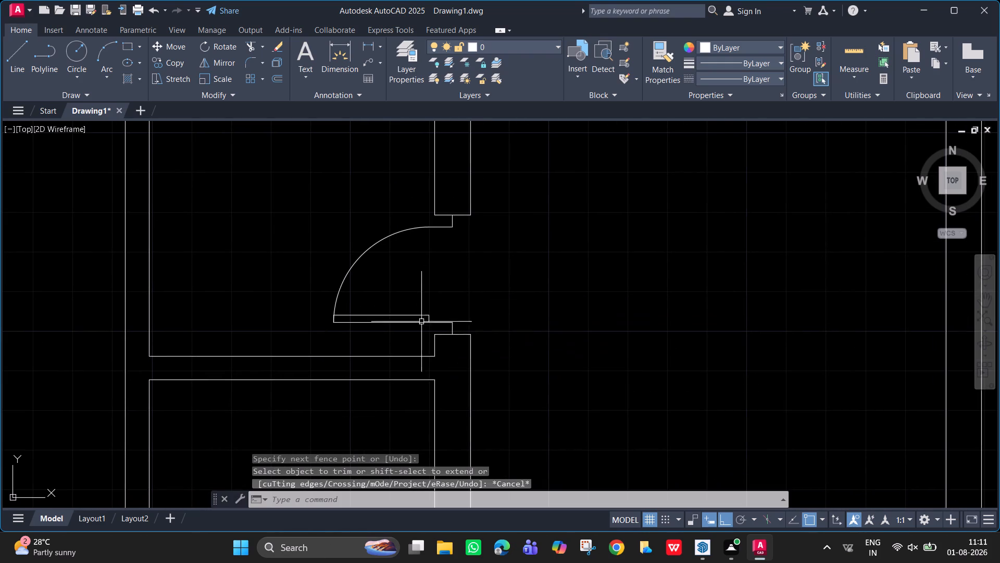
Measure the vertical offset from the room's southeast inner corner to the door opening's south jamb.
middle_click_drag(295, 201, 395, 292)
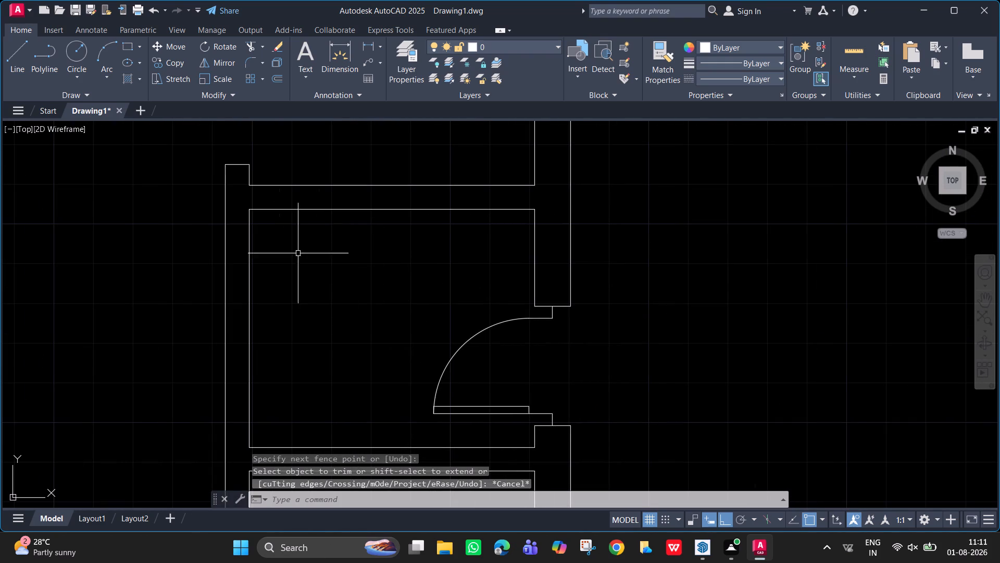
scroll(537, 436, "up", 2)
key("space")
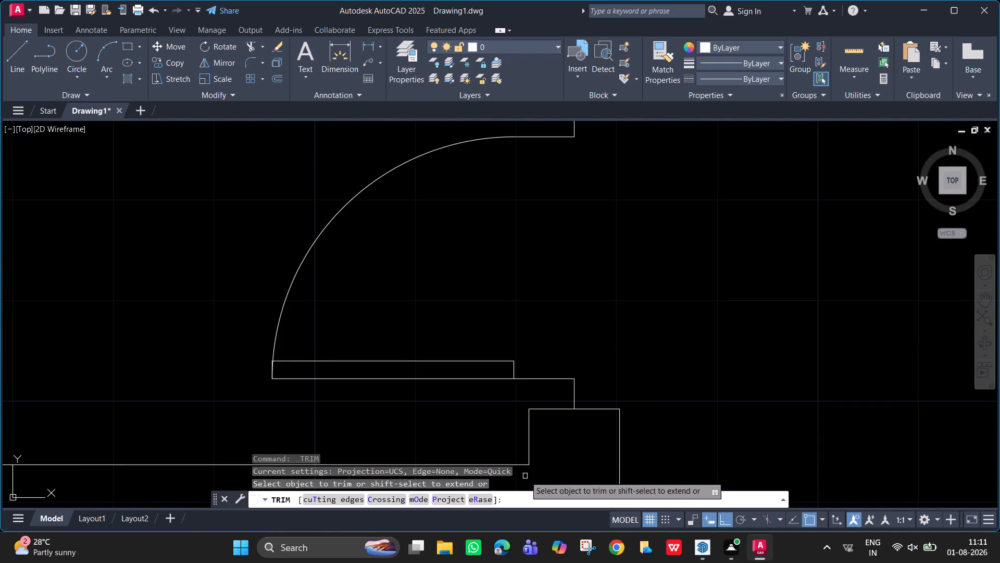
key("Escape")
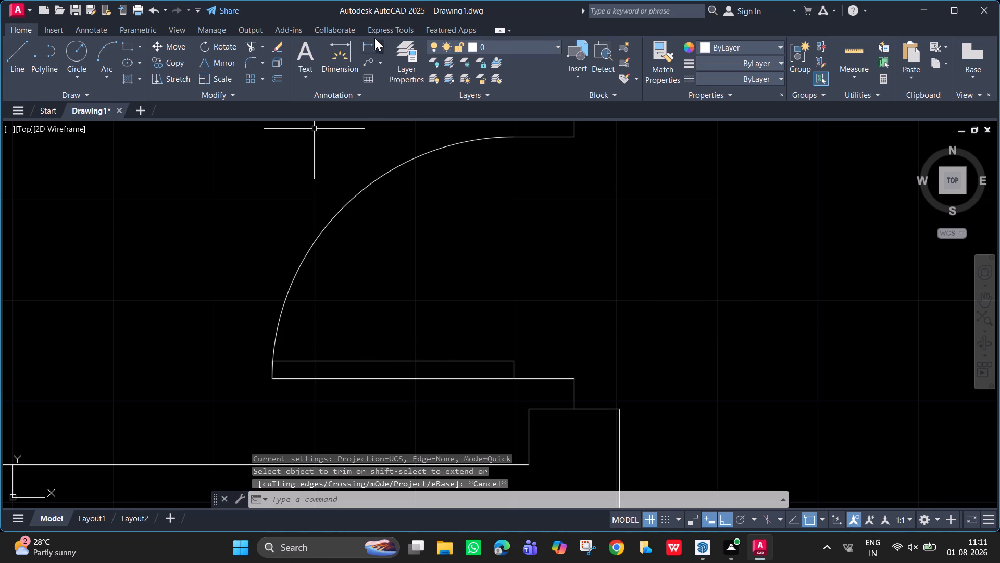
left_click(367, 48)
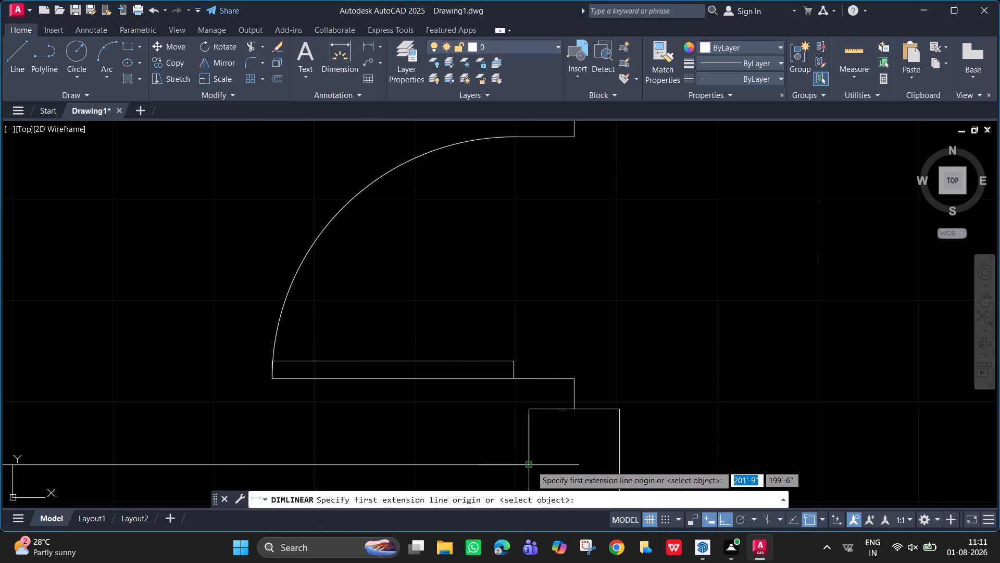
left_click(531, 466)
left_click(529, 411)
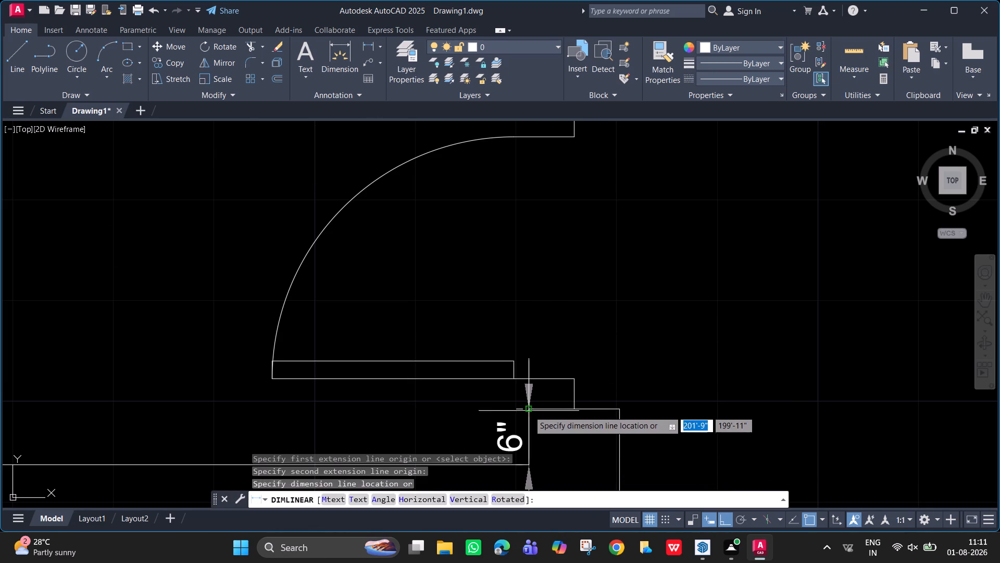
key("Escape")
left_click(517, 408)
scroll(453, 235, "down", 2)
middle_click_drag(433, 258, 434, 259)
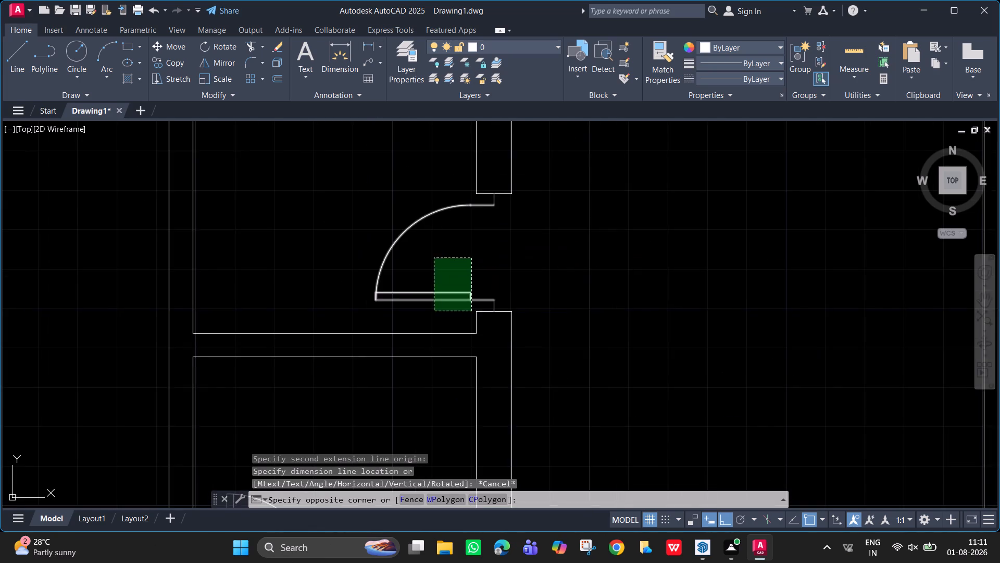
middle_click_drag(434, 259, 728, 438)
key("Escape")
Measure the vertical offset from the upper room's southwest inner corner to the south jamb of its west wall opening.
middle_click_drag(473, 204, 483, 345)
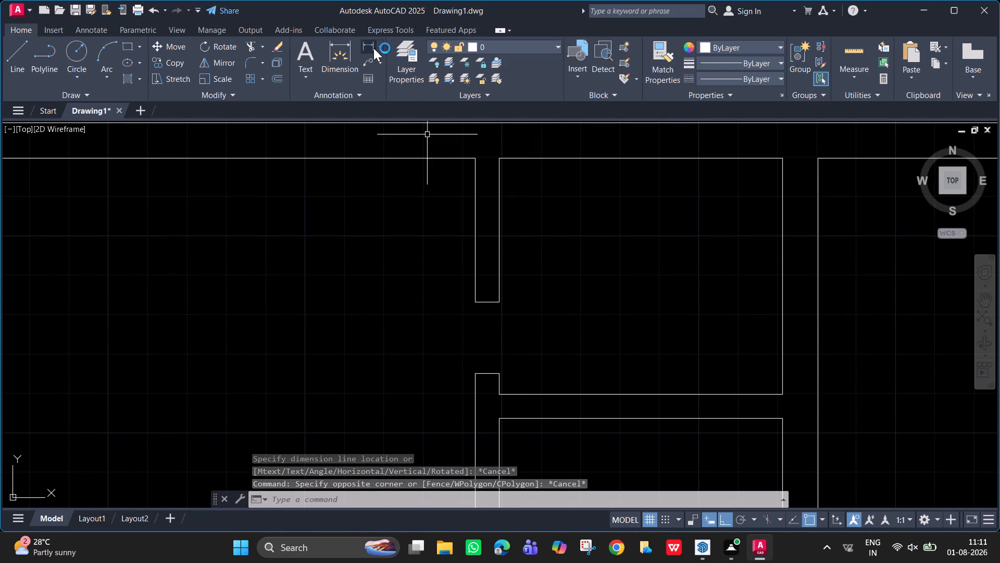
left_click(369, 46)
left_click(502, 395)
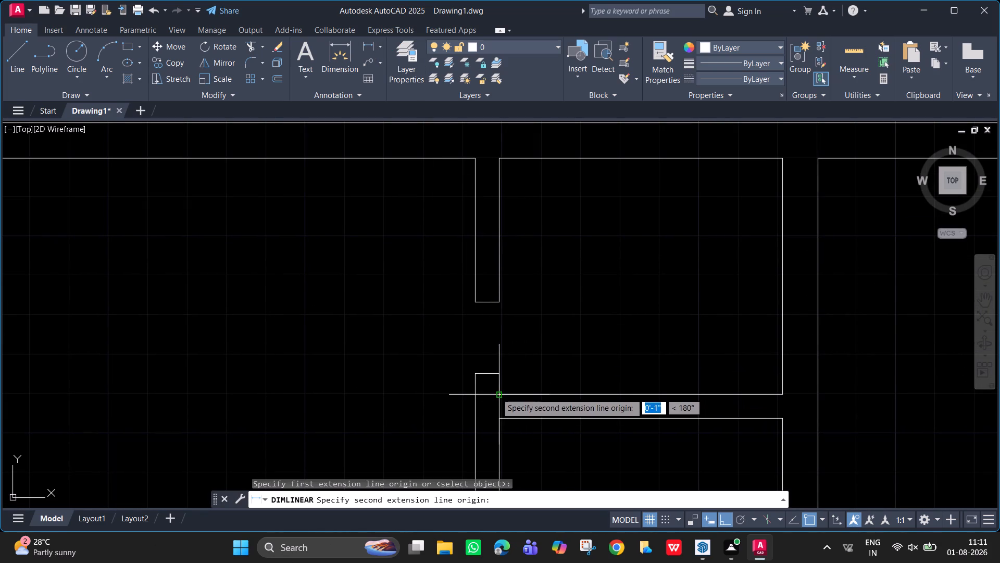
key("Escape")
scroll(496, 393, "up", 3)
key("space")
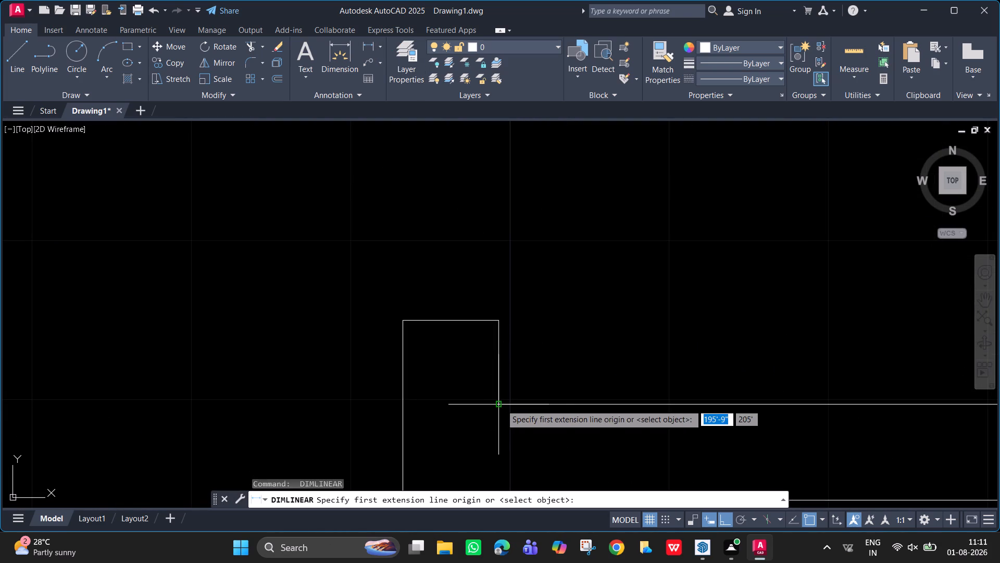
left_click(501, 403)
left_click(497, 321)
key("Escape")
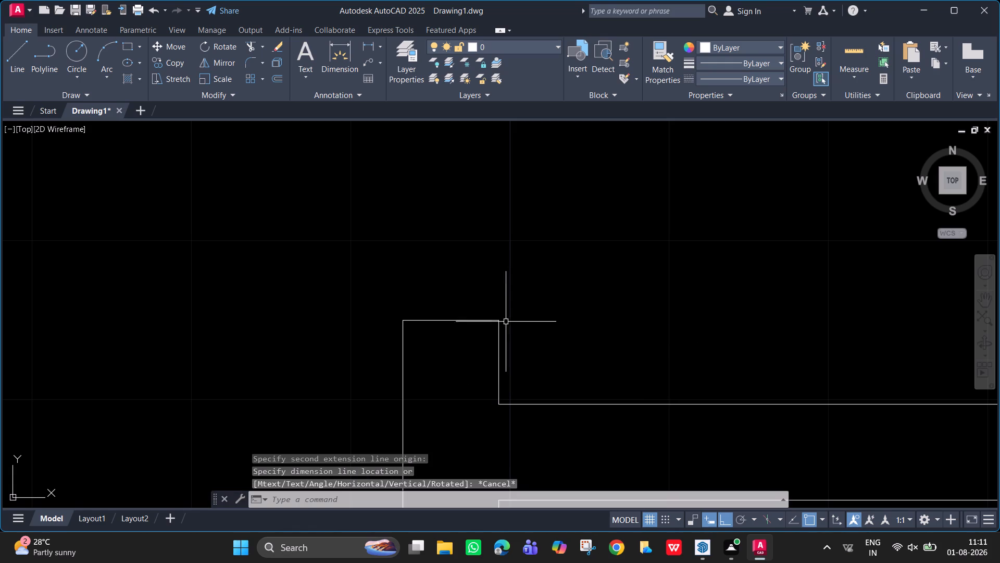
key("Escape")
Replace the short wall line below the west opening's south jamb with a 6" line drawn upward from the room corner.
left_click(499, 389)
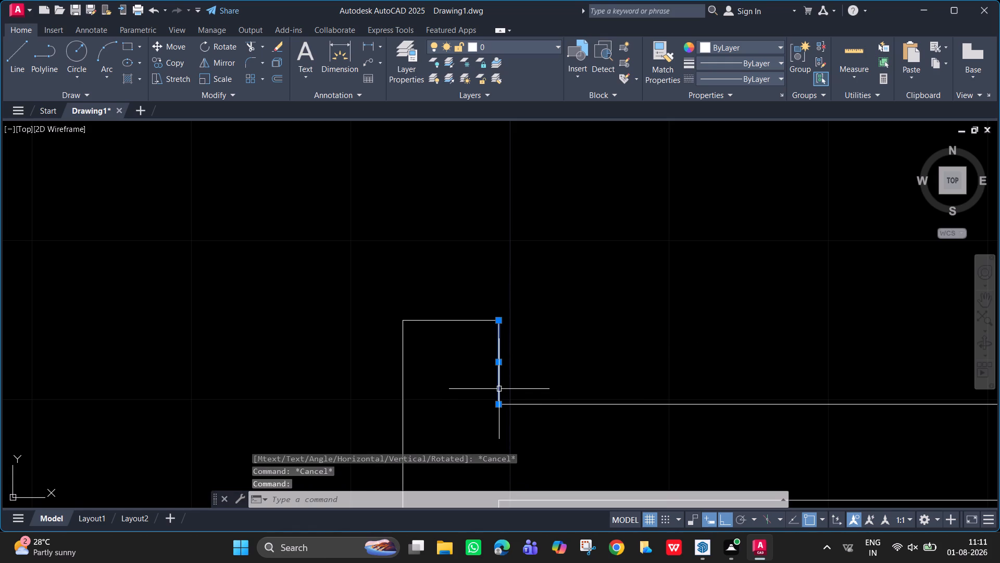
key("Delete")
key("l")
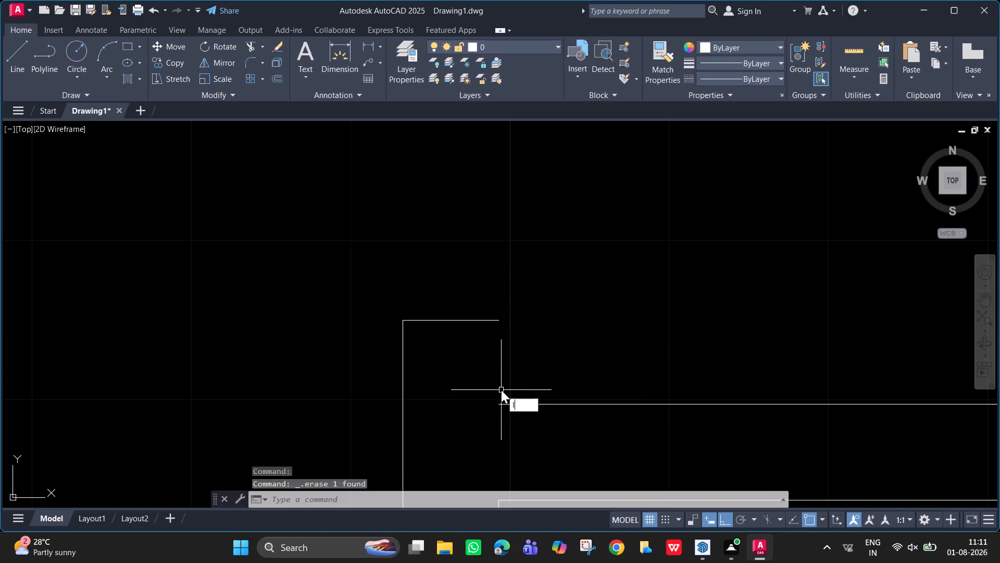
key("Return")
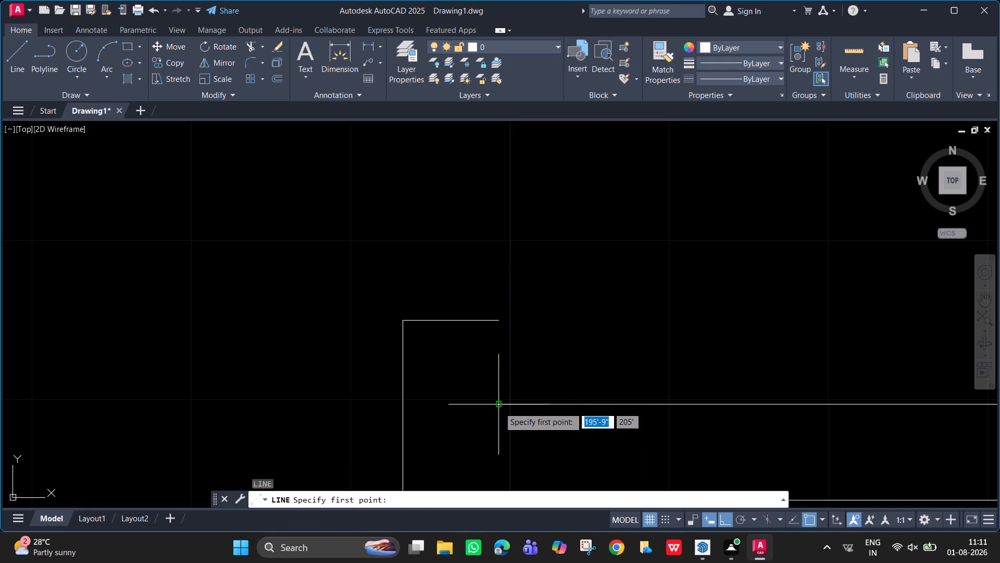
left_click(499, 407)
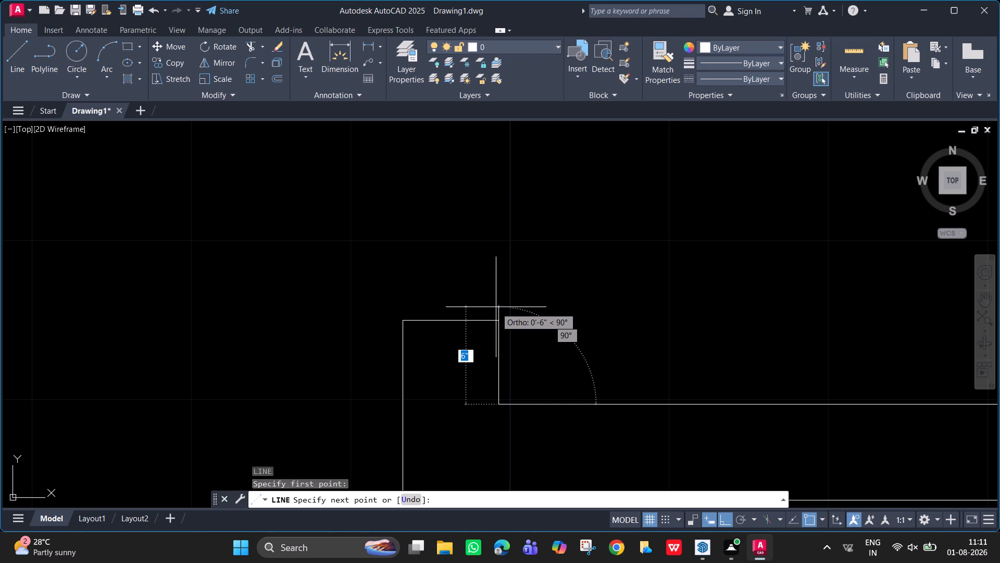
key("6")
key("Return")
key("Escape")
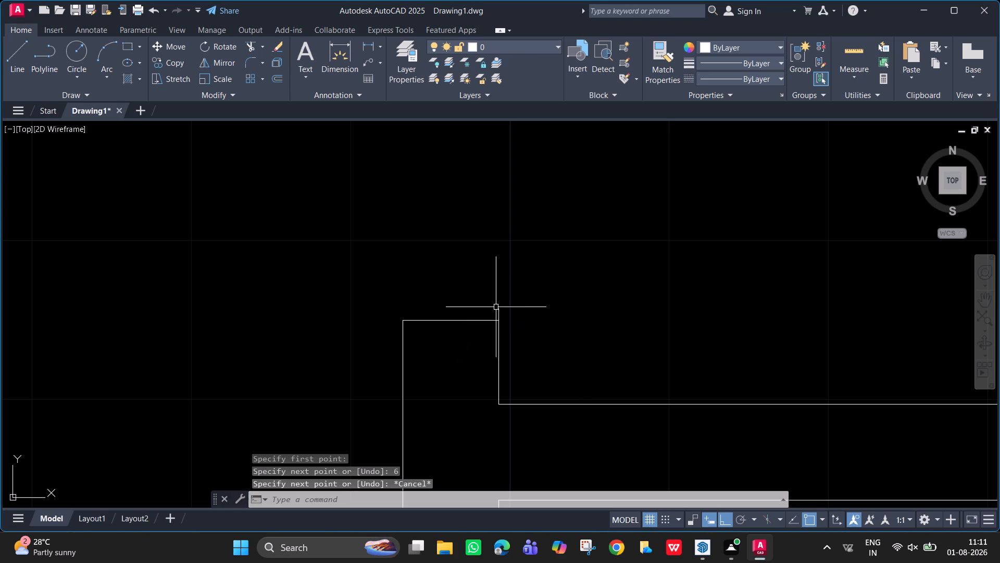
Add a vertical linear dimension to the new line, just east of it.
left_click(370, 52)
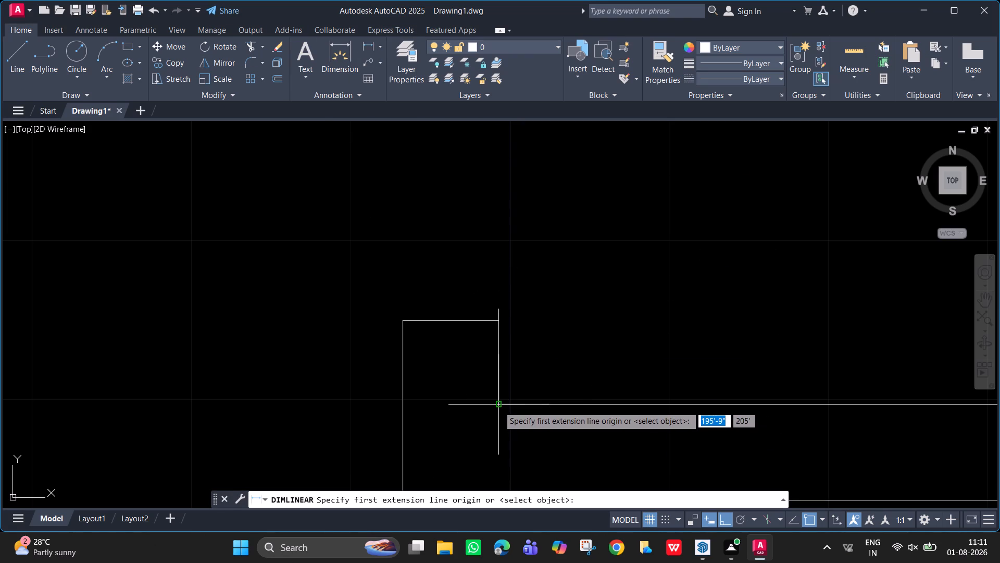
left_click(499, 406)
left_click(497, 309)
left_click_drag(516, 312, 520, 313)
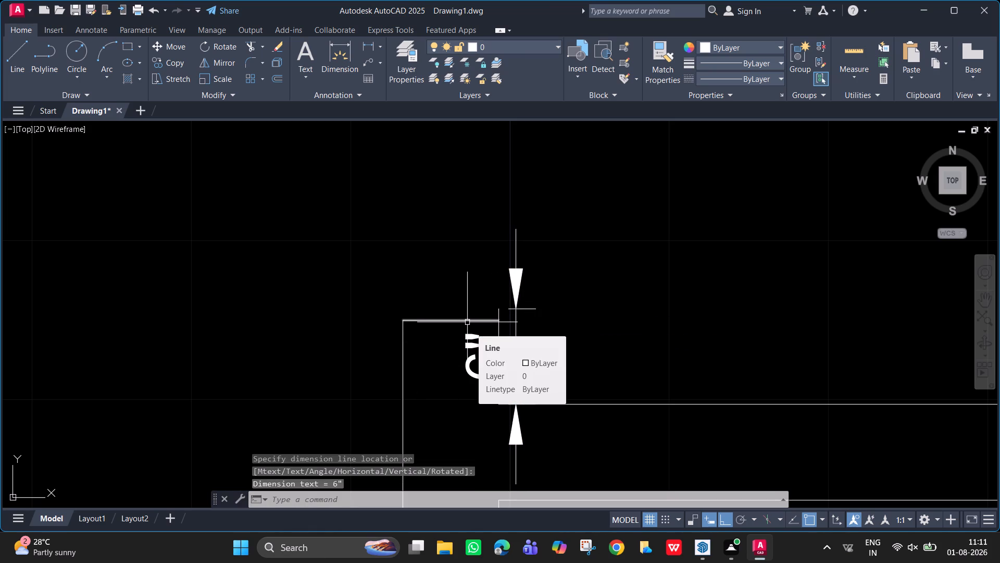
Set the ISO-25 dimension style's text height to 0.2" and make that style current.
key("d")
key("Return")
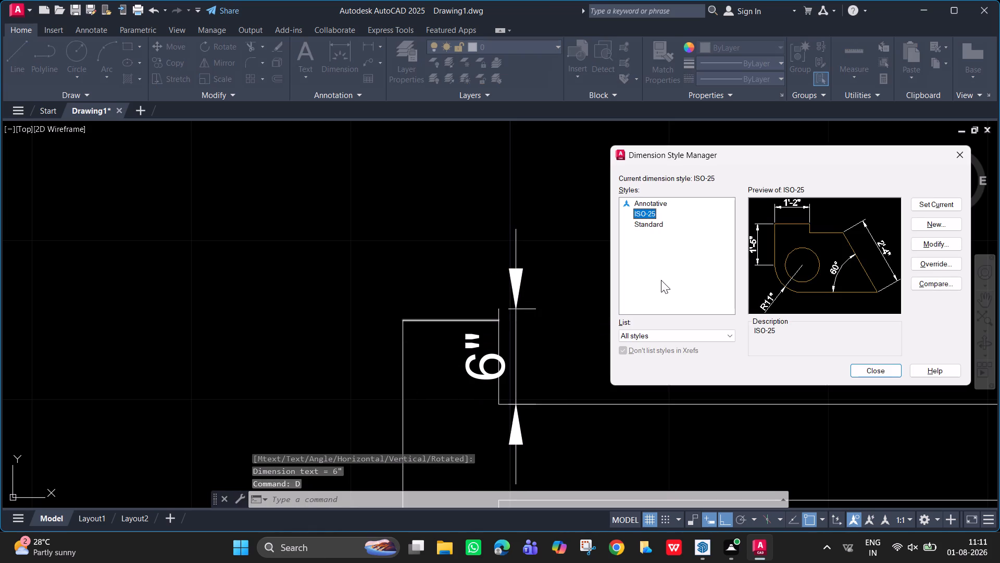
left_click(938, 239)
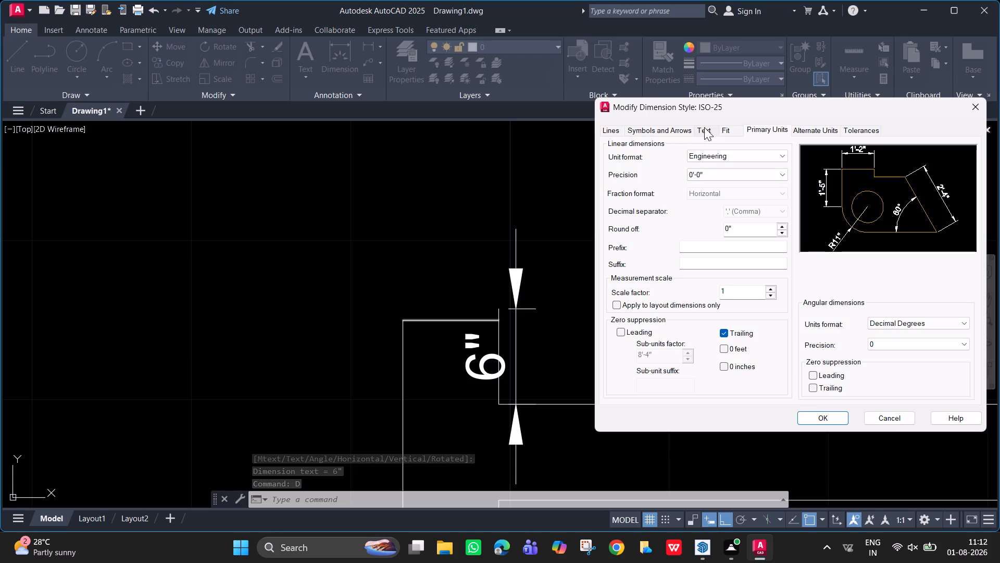
left_click(704, 127)
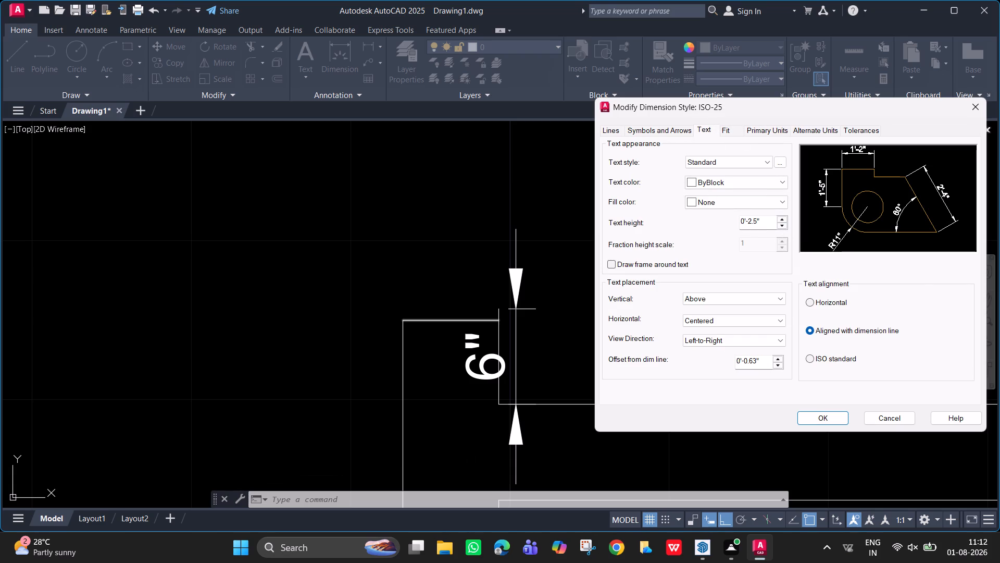
left_click(764, 222)
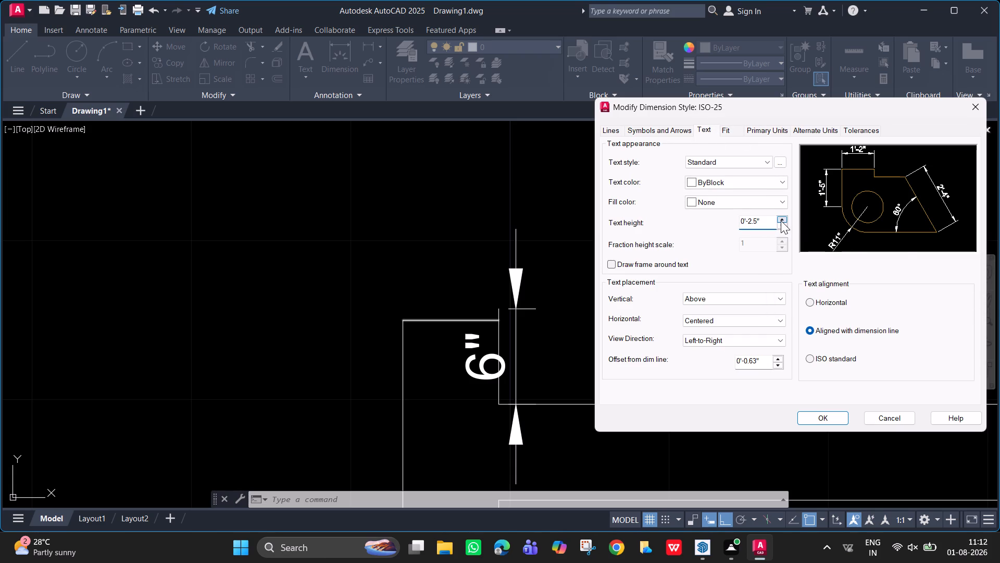
left_click(781, 221)
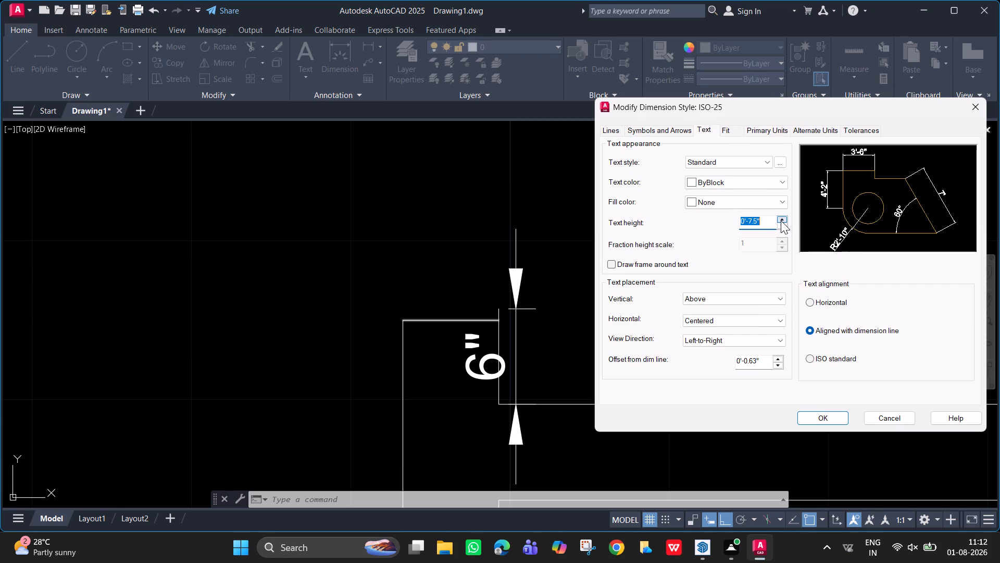
left_click(781, 223)
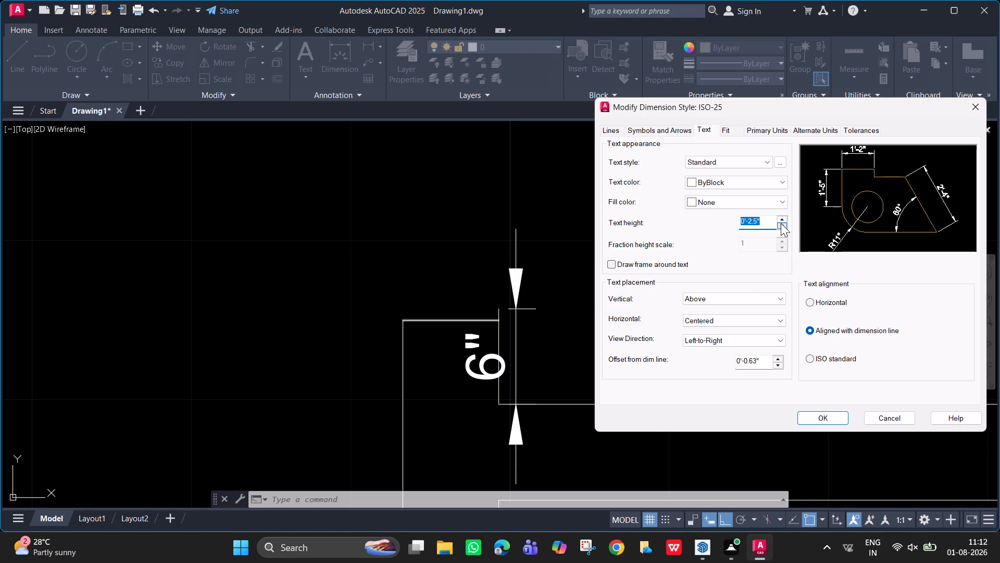
left_click(781, 223)
left_click(761, 225)
key("BackSpace")
key("BackSpace")
key("BackSpace")
type("0.")
key("2")
key("Return")
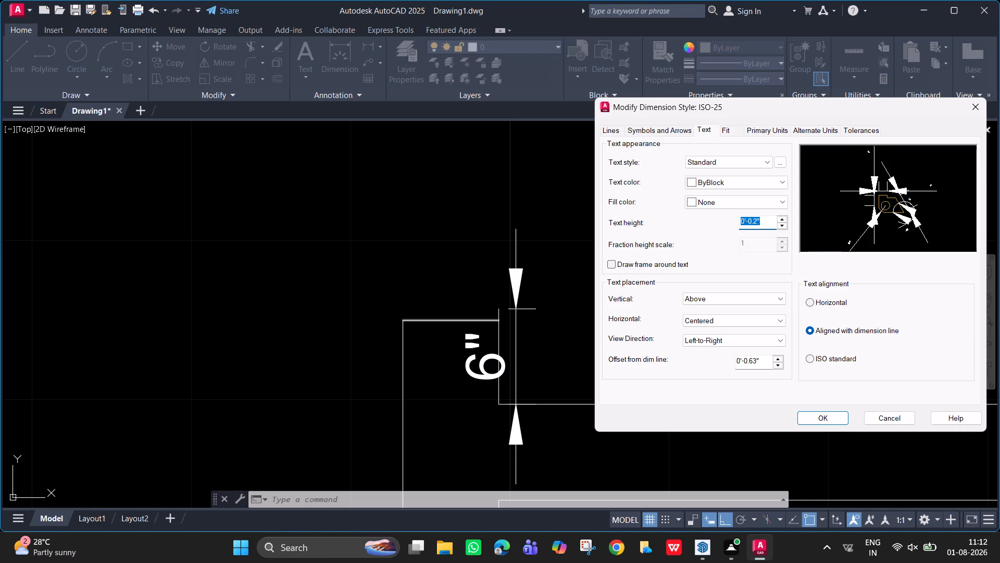
left_click(827, 421)
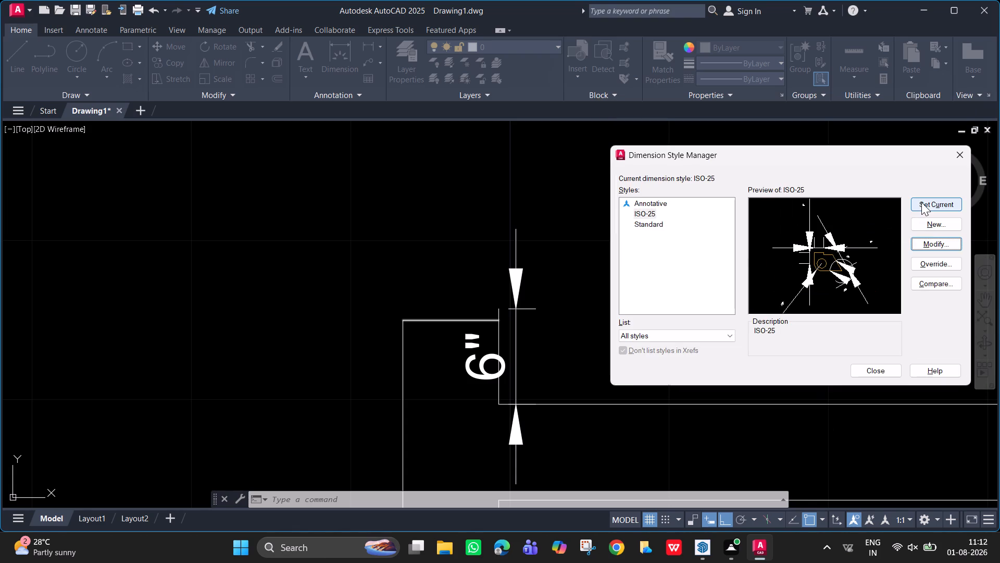
left_click(921, 202)
left_click(885, 375)
Delete the vertical 6" dimension beside the short line at the west opening's south jamb.
scroll(515, 370, "up", 2)
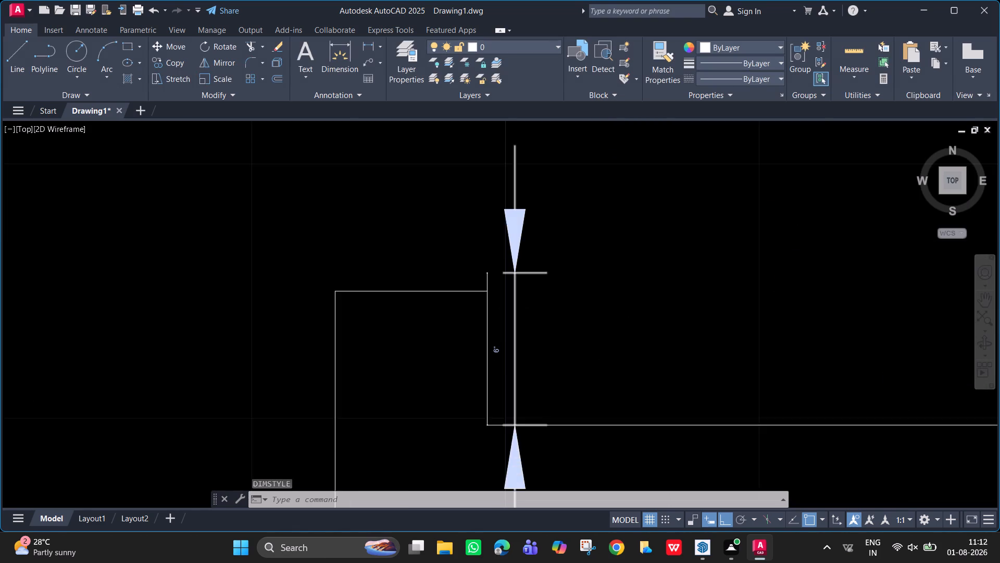
left_click(515, 356)
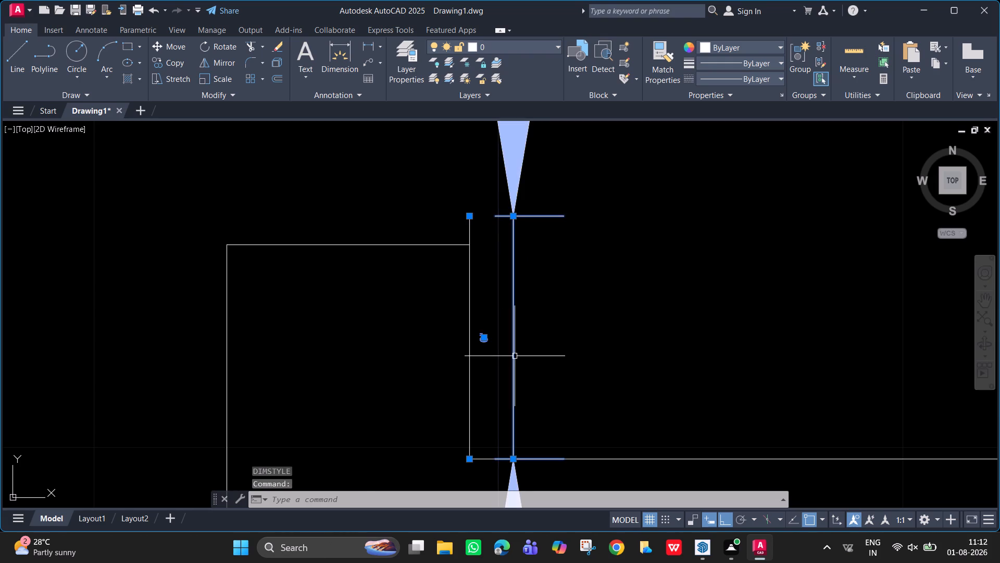
key("Delete")
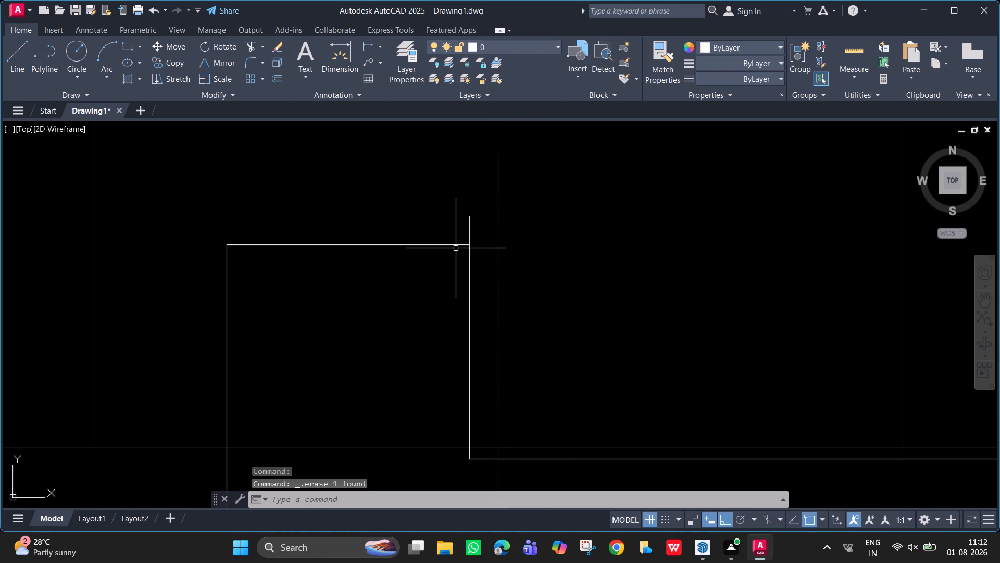
Move the west opening's south jamb line up so its east end meets the top of the 6" line.
left_click(454, 247)
key("m")
key("Return")
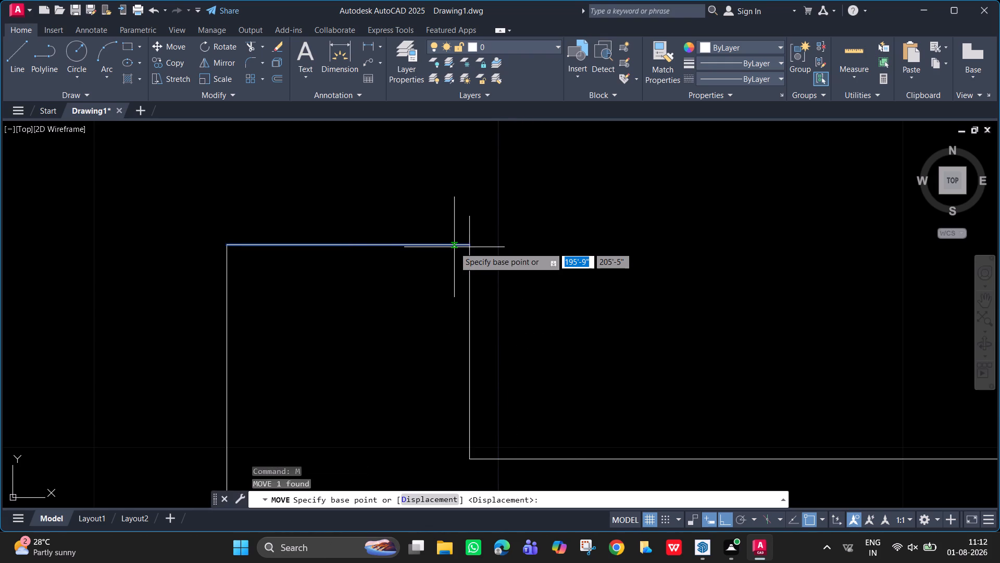
left_click(472, 247)
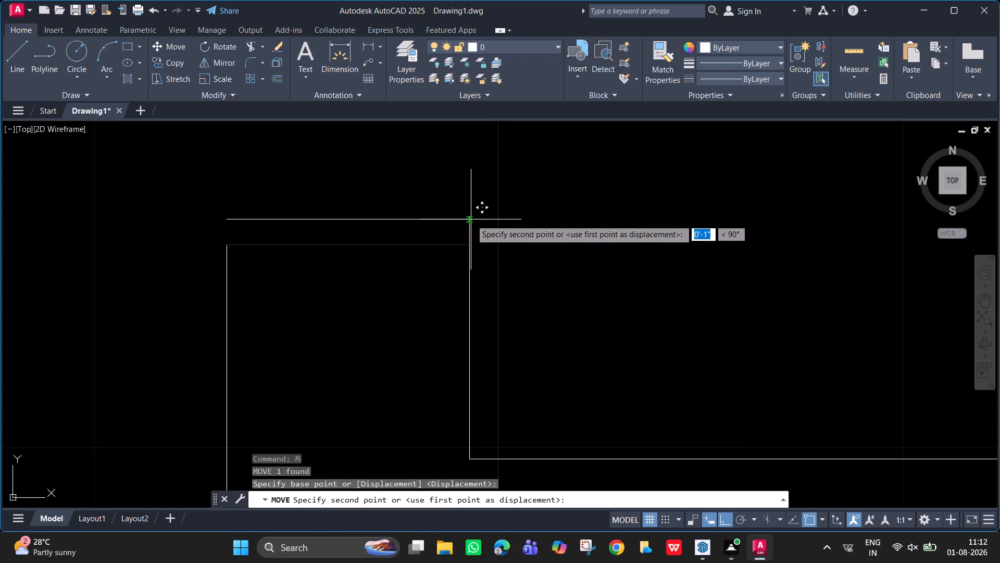
left_click(471, 218)
Extend the west face of the wall up to the relocated south jamb line.
type("ex")
key("Return")
left_click(227, 278)
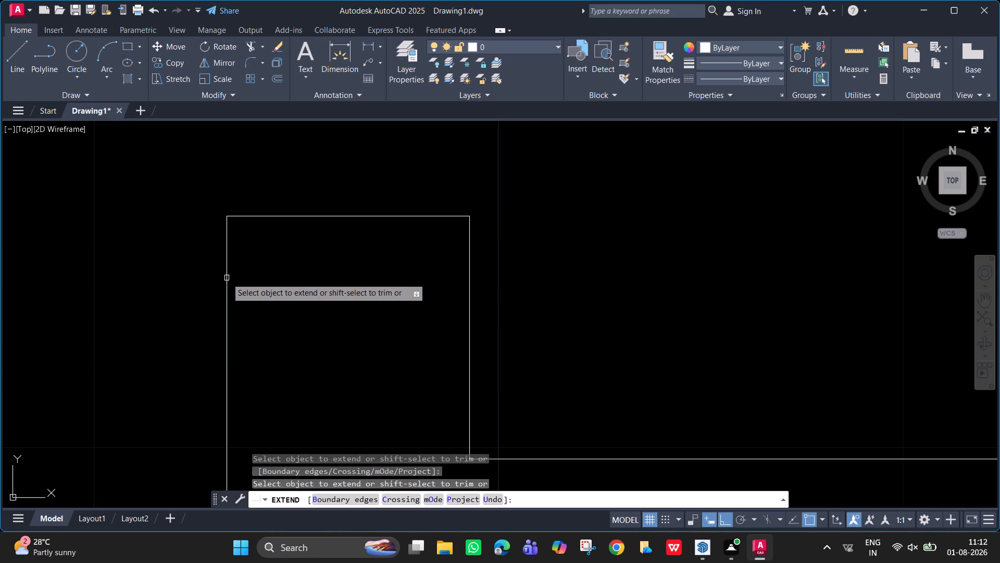
scroll(314, 212, "down", 3)
middle_click_drag(319, 248, 311, 380)
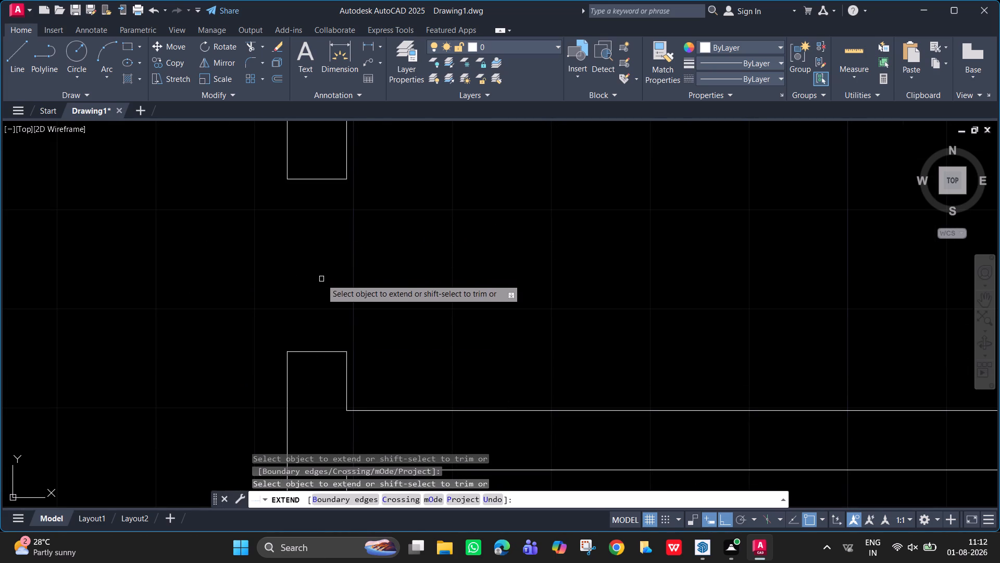
scroll(423, 289, "down", 4)
middle_click_drag(542, 356, 492, 333)
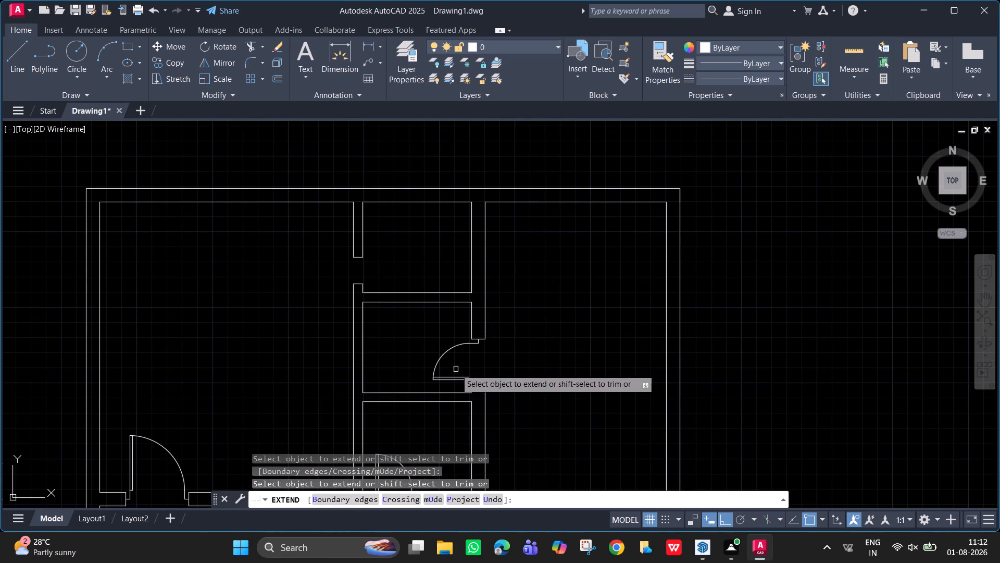
key("space")
Copy the middle room's east door block about 9'-2" due west into the large west room.
left_click(464, 381)
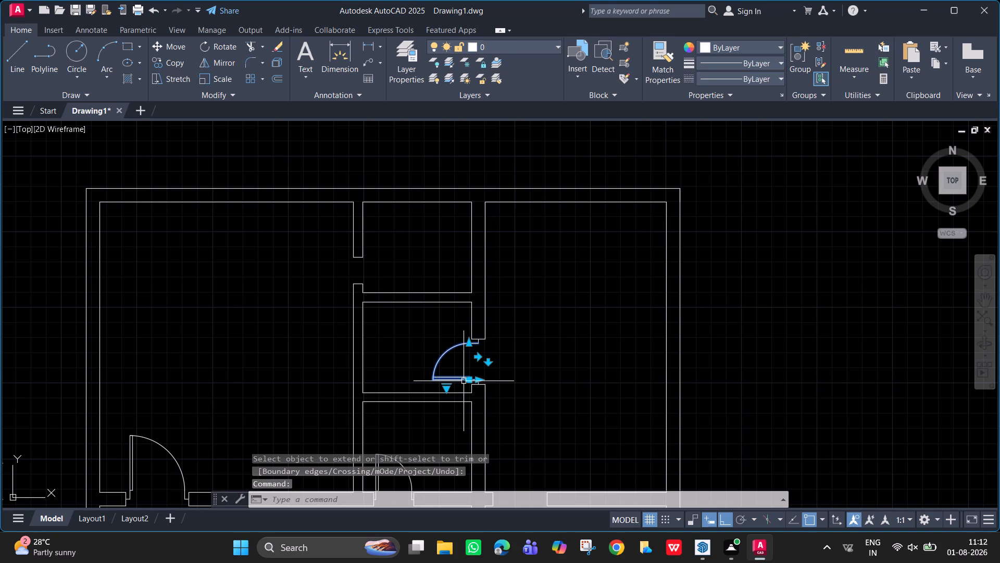
type("co")
key("Return")
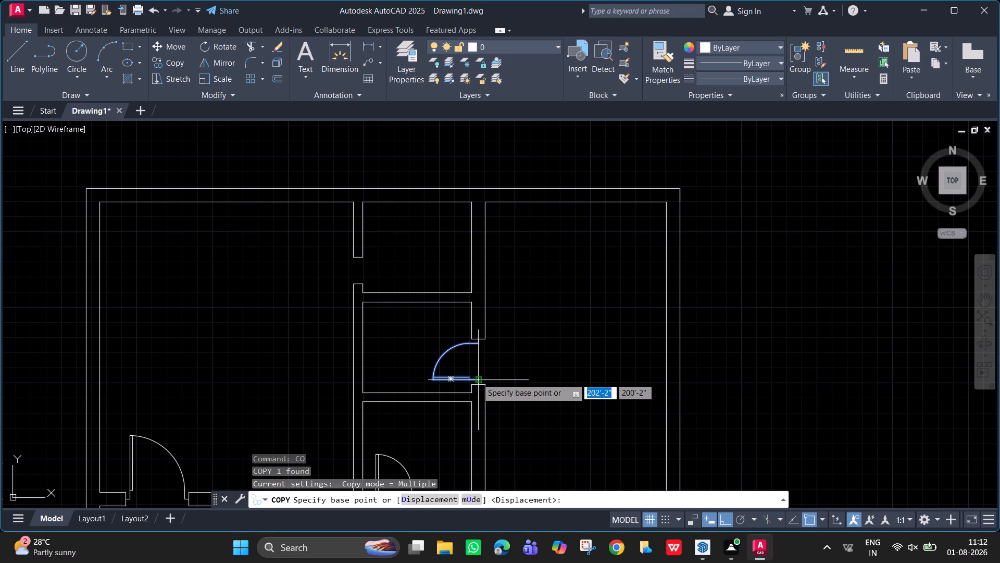
left_click(477, 377)
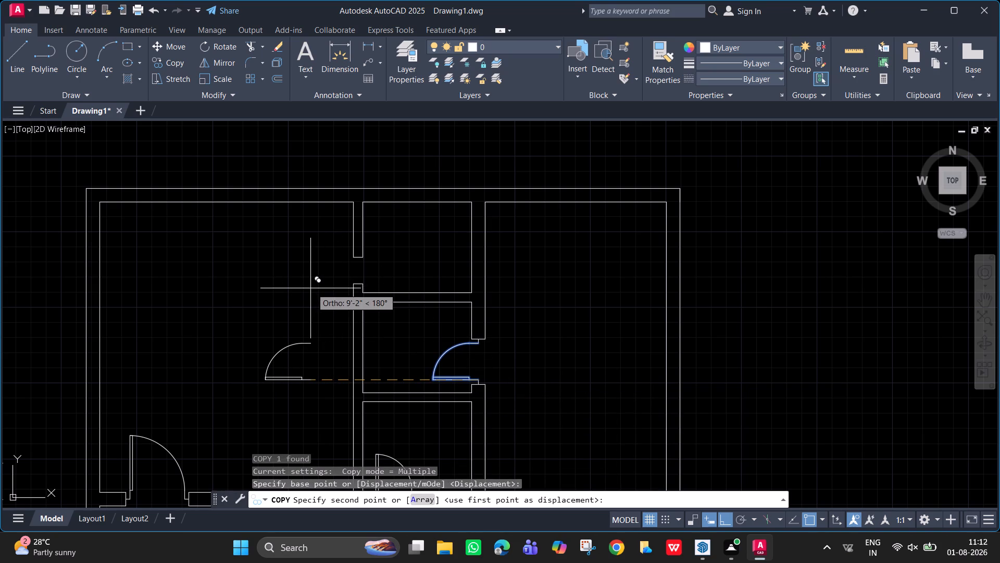
left_click(309, 289)
key("Escape")
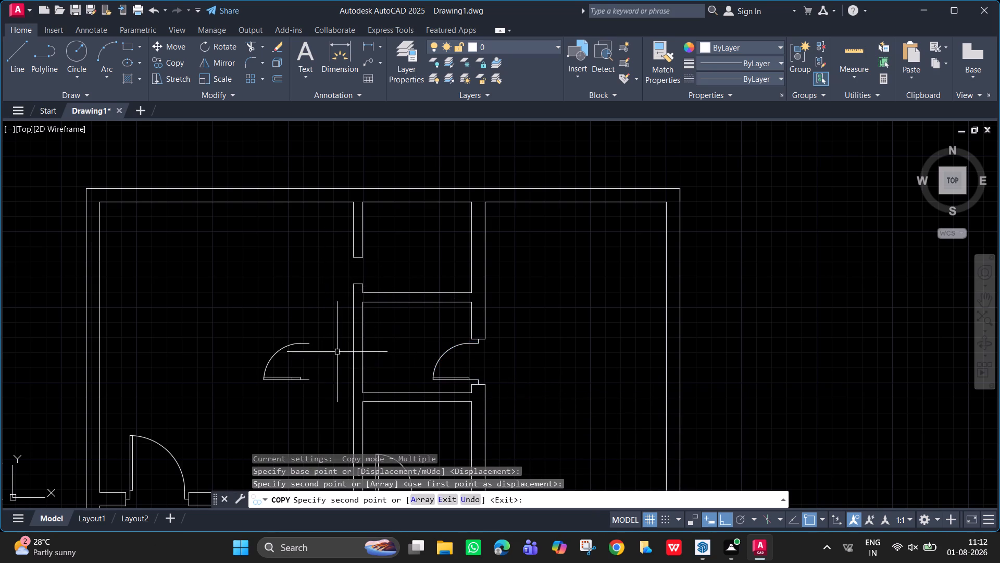
Rotate the copied door 180° about its southeast corner.
left_click(305, 377)
left_click(296, 384)
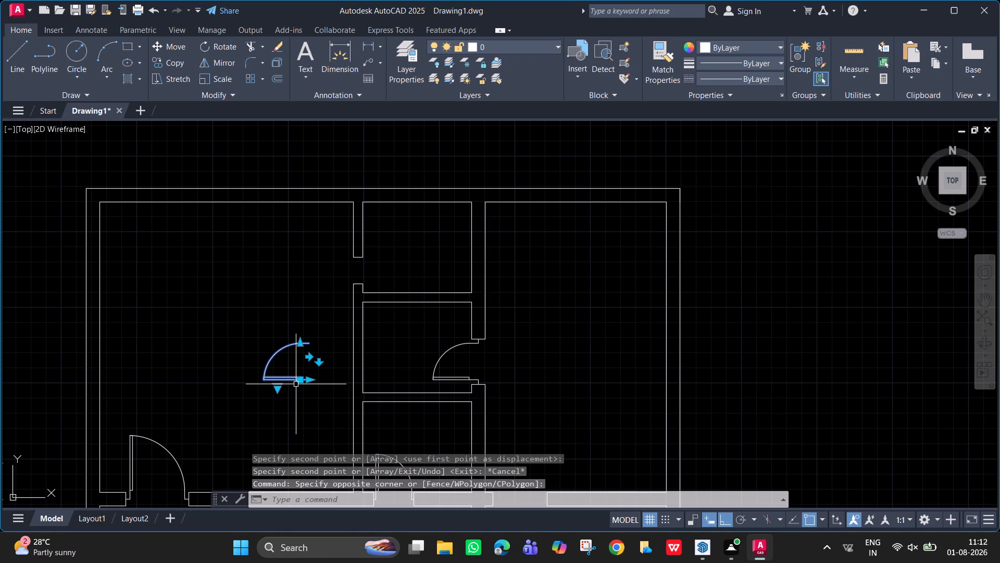
type("ro")
key("Return")
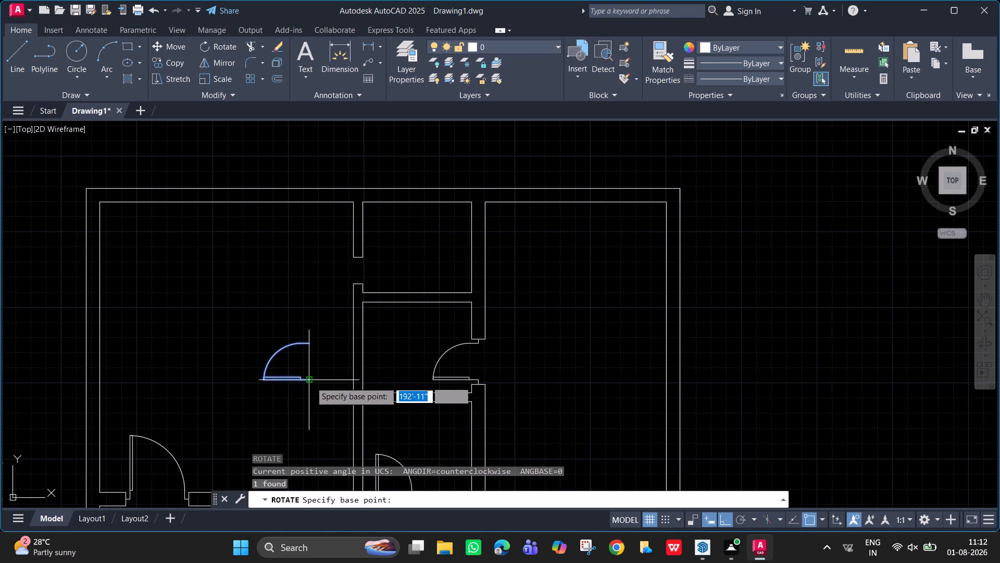
left_click(309, 380)
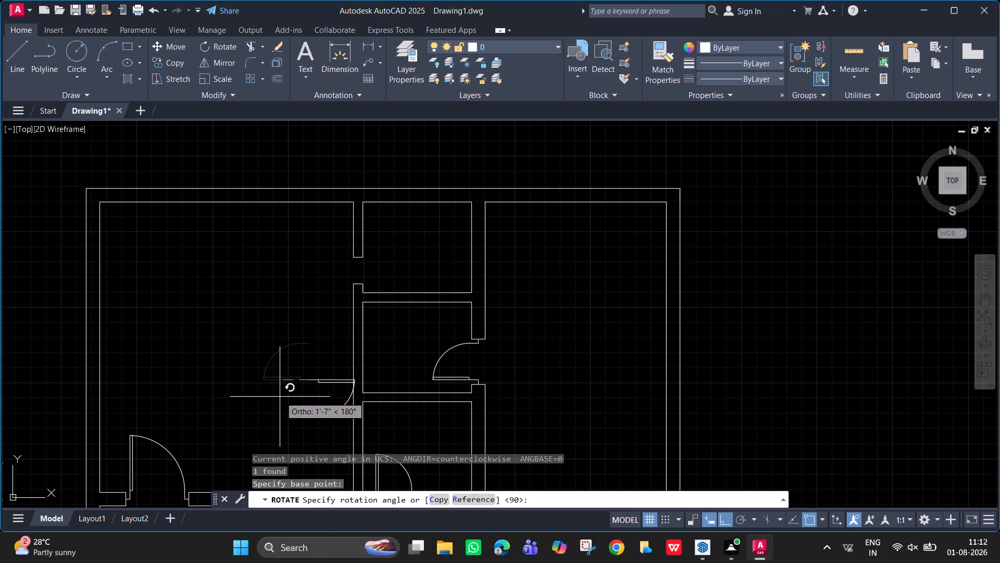
left_click(279, 396)
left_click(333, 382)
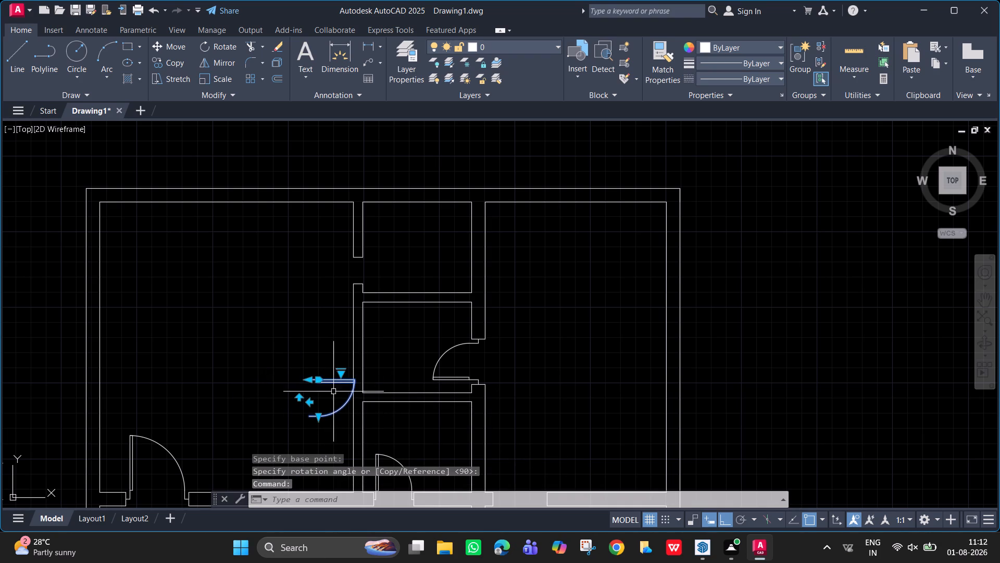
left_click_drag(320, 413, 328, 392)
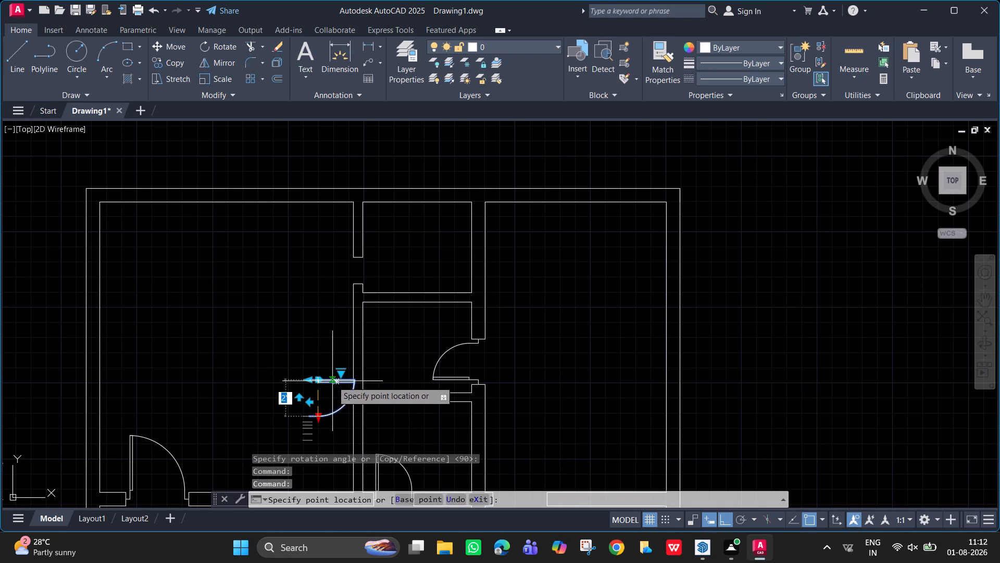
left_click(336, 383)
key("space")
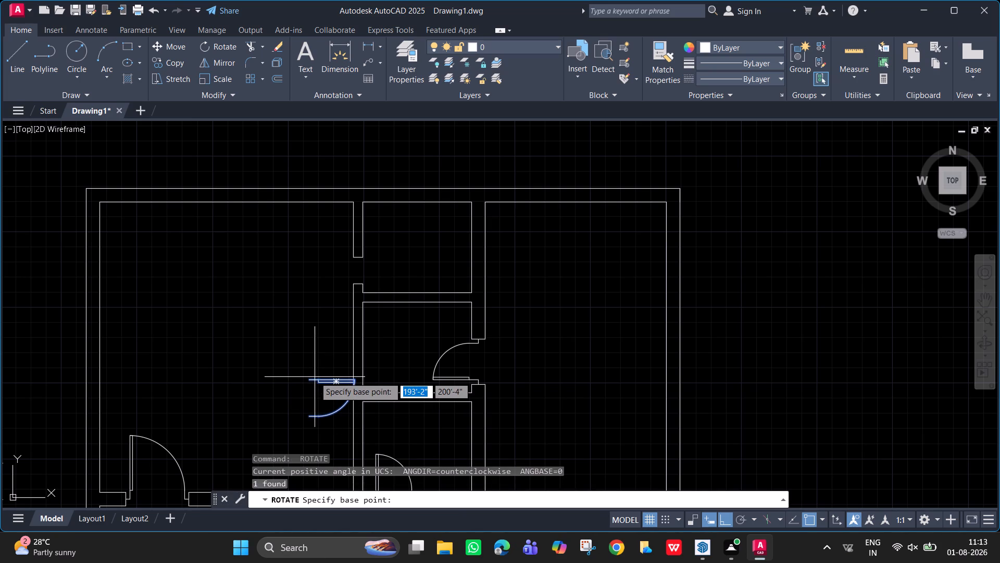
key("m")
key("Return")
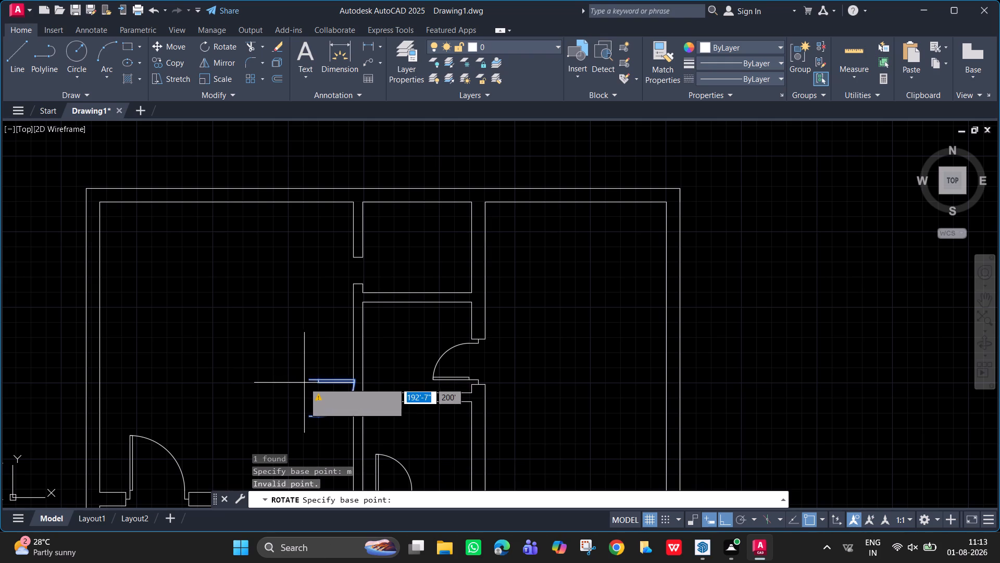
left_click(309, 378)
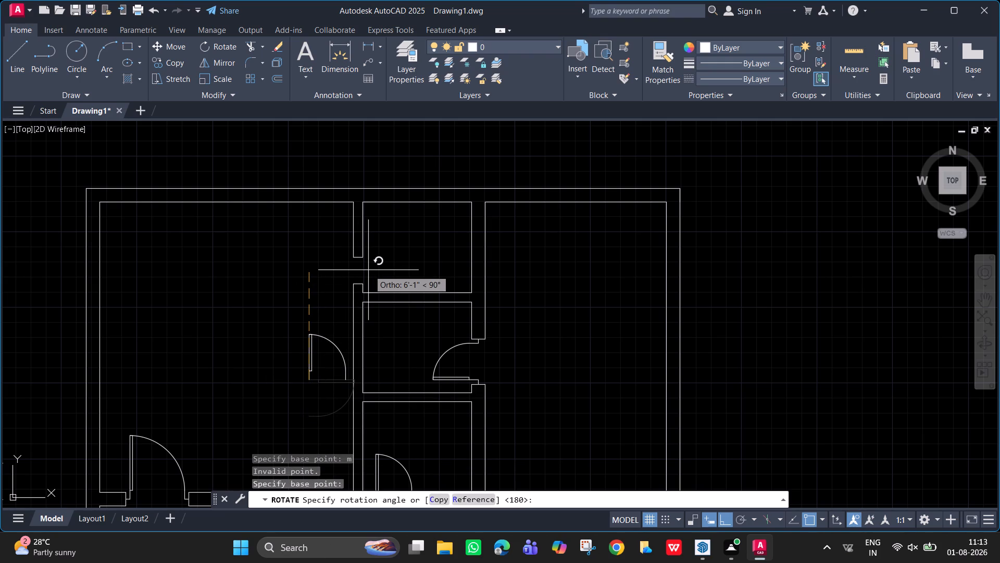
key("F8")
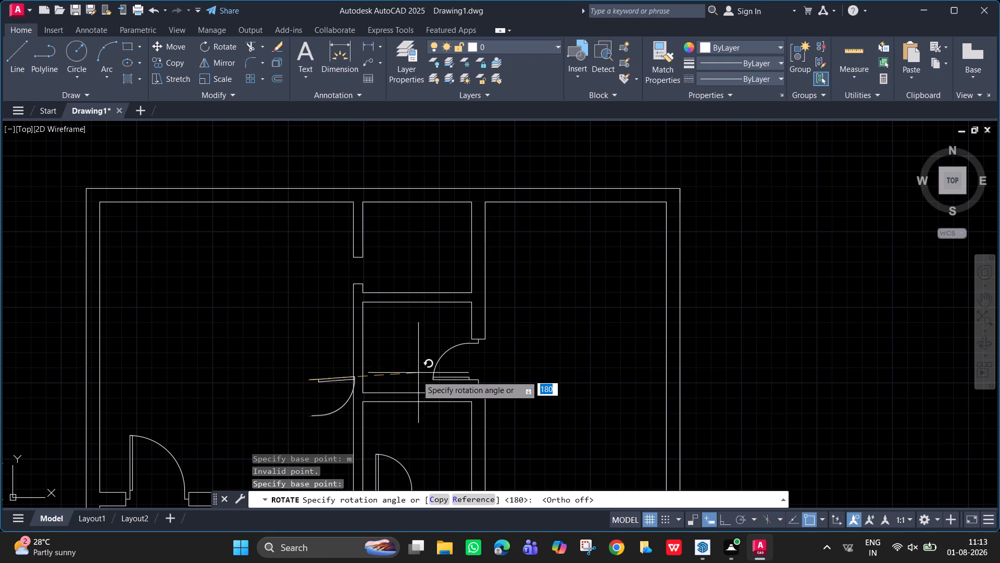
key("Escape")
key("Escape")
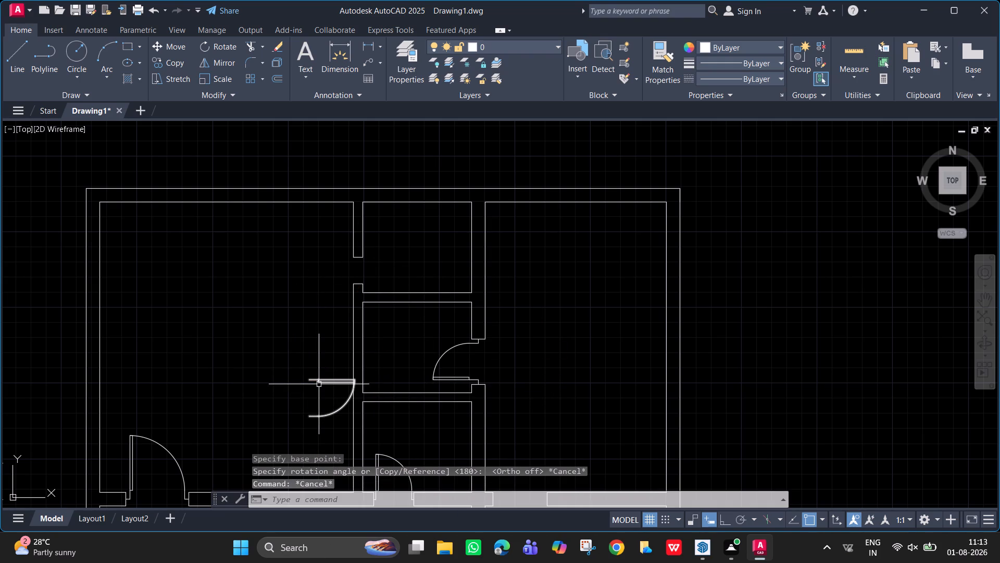
Move the rotated door block about 8'-7" northeast into the small north room, east of its west wall opening.
key("m")
key("Return")
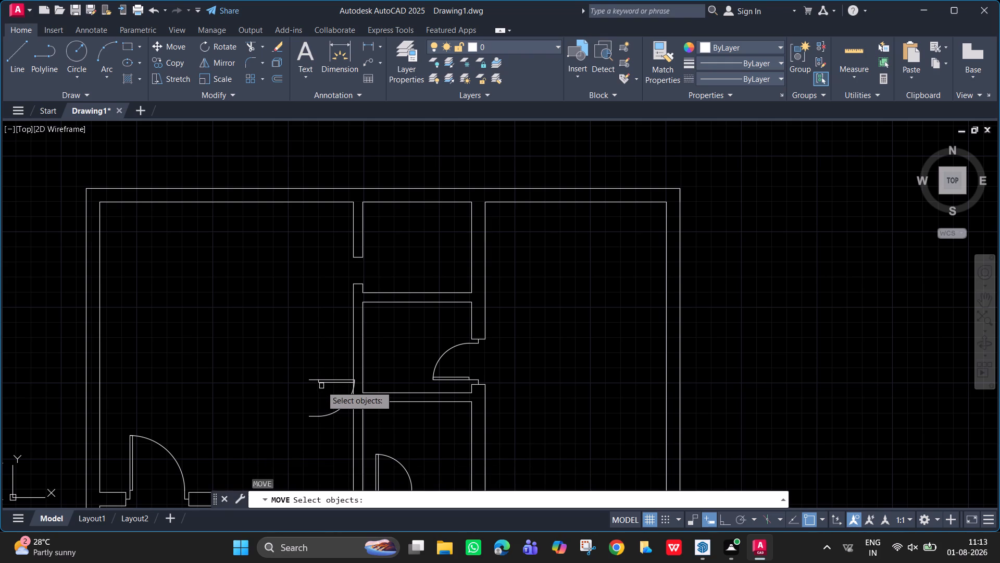
left_click(322, 383)
key("space")
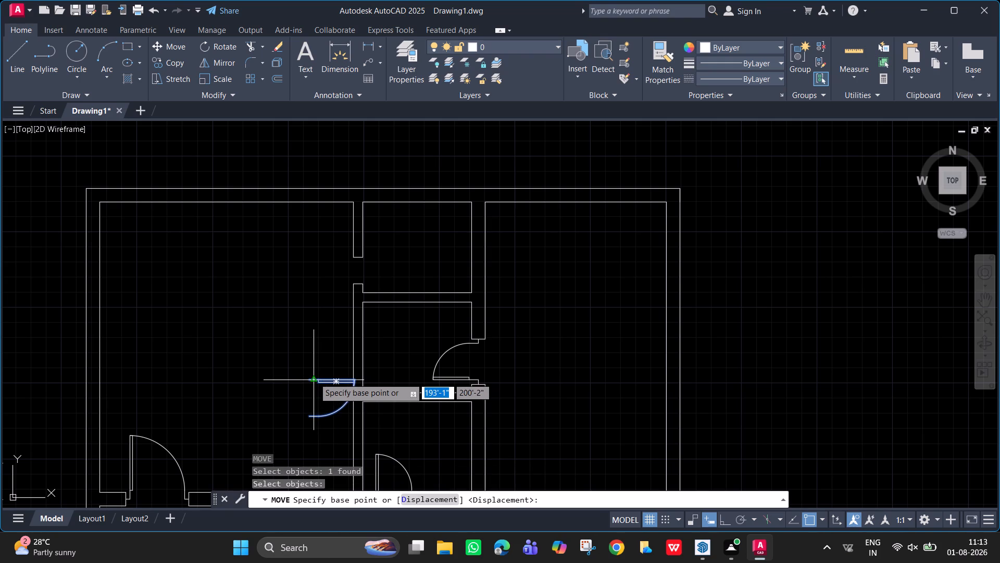
left_click(308, 381)
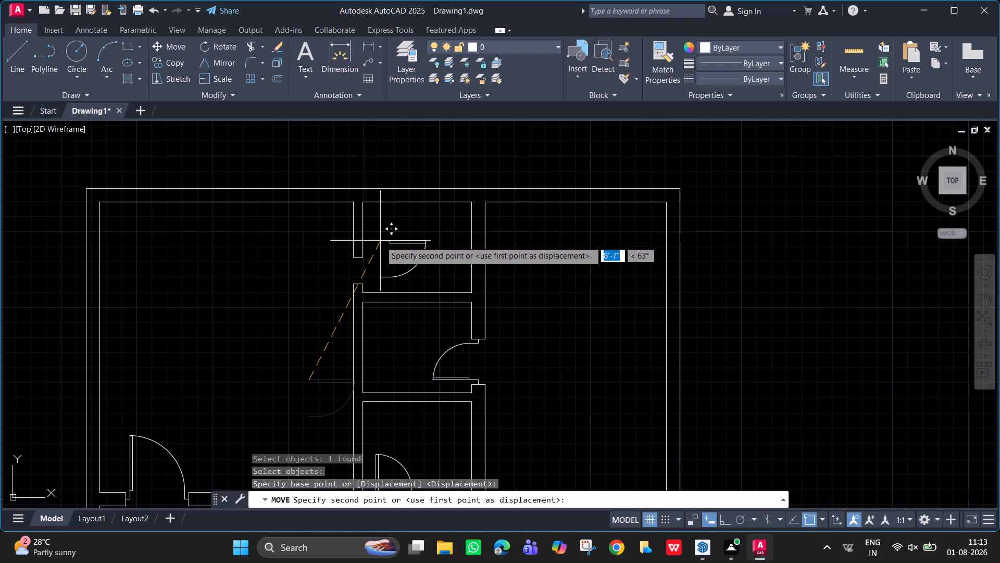
left_click(380, 241)
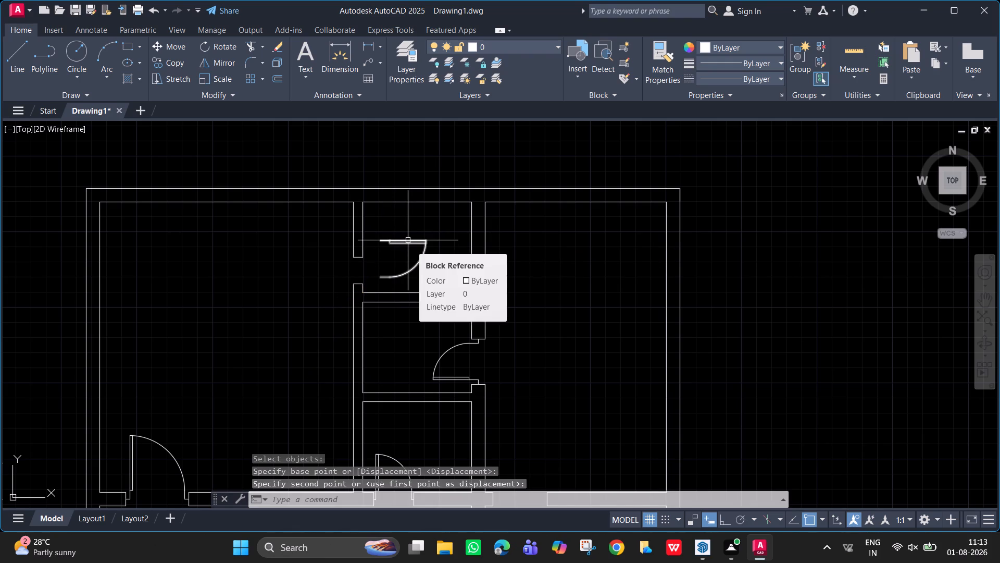
Mirror the door about the horizontal line along its leaf's outer edge so it swings north, erasing the source.
left_click(408, 240)
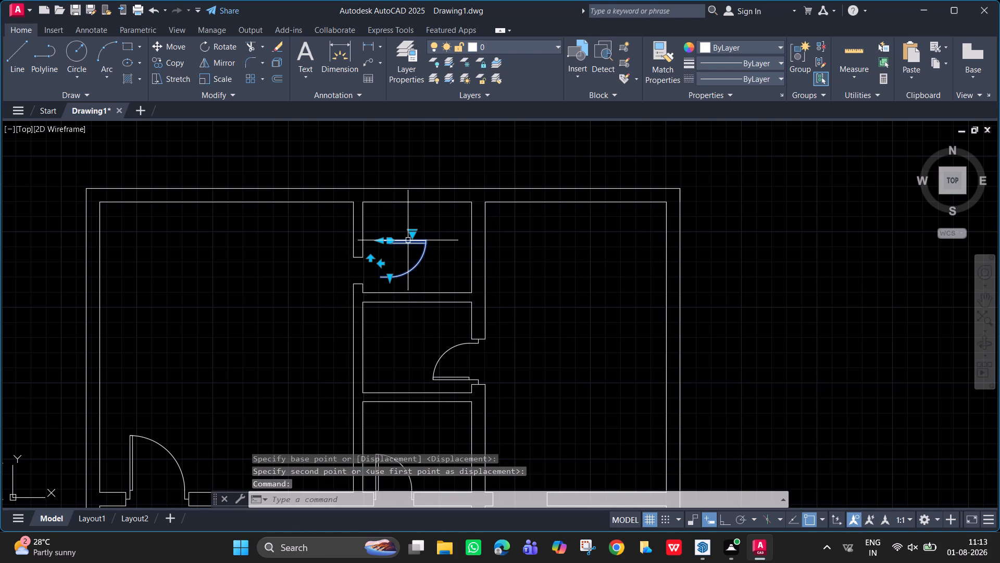
type("mi")
key("Return")
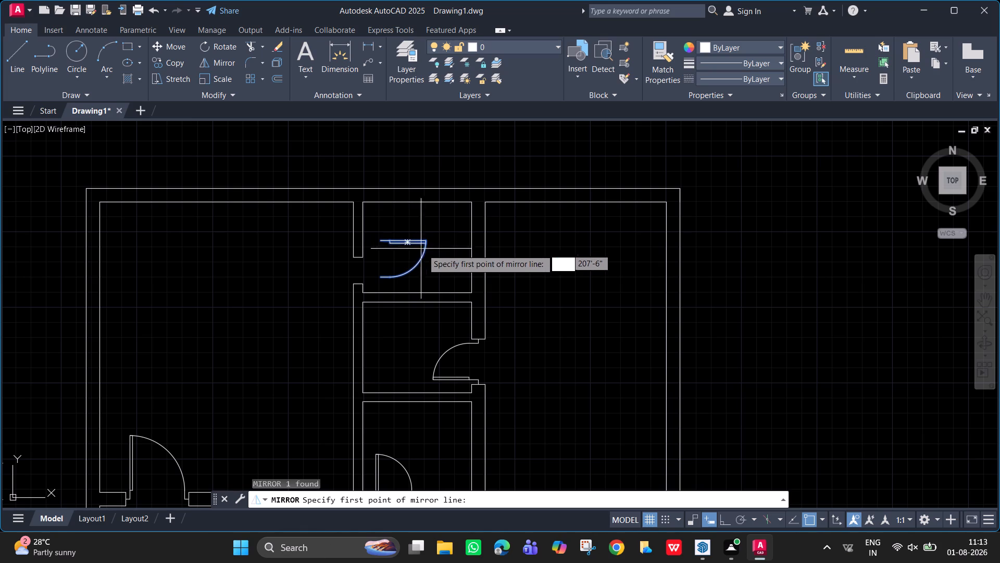
left_click(382, 240)
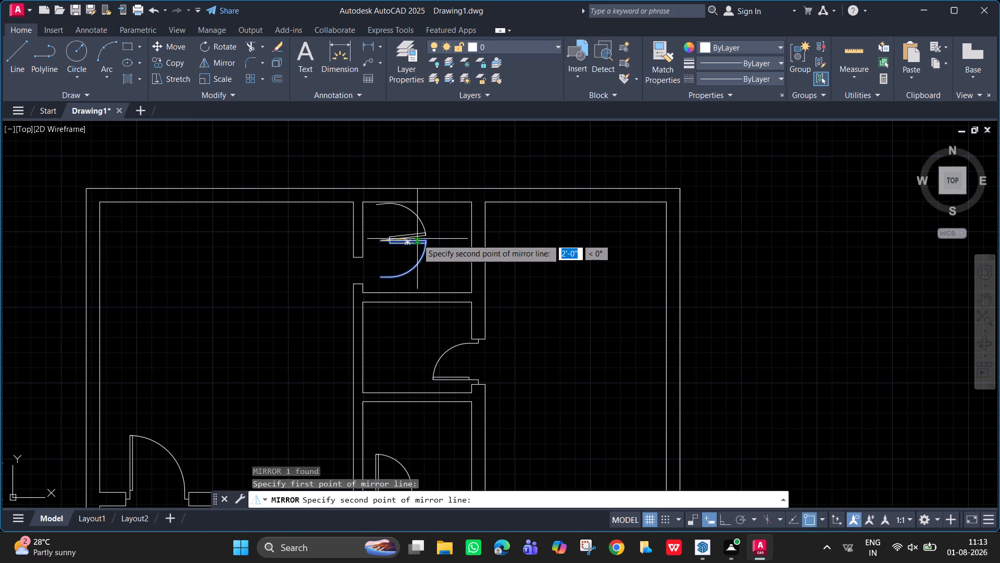
key("F8")
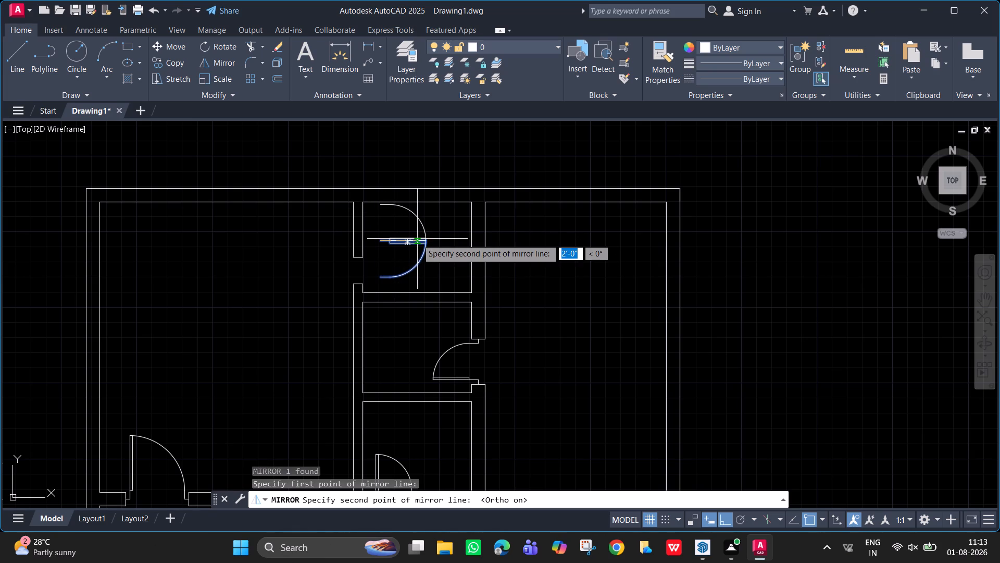
left_click(417, 239)
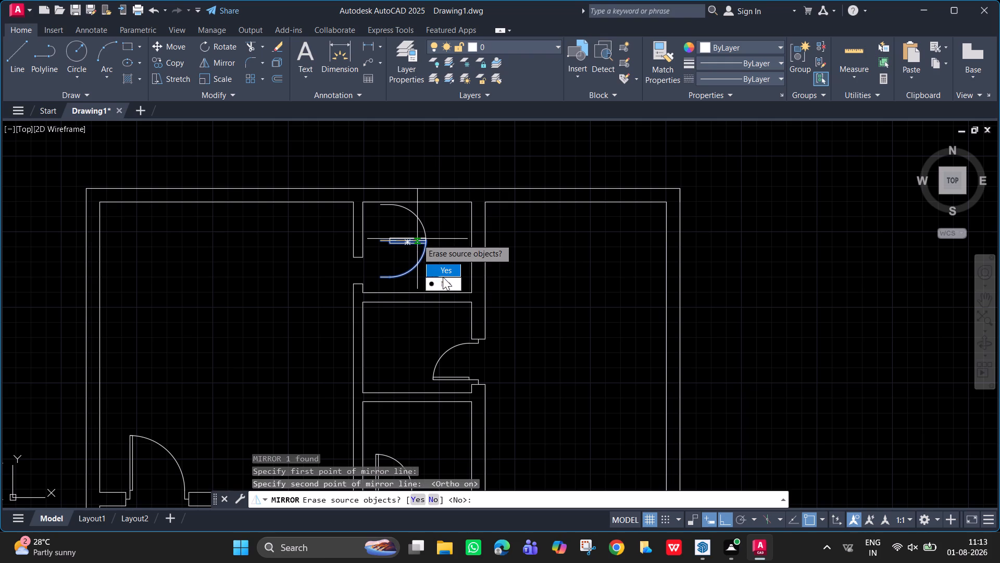
left_click_drag(447, 273, 417, 237)
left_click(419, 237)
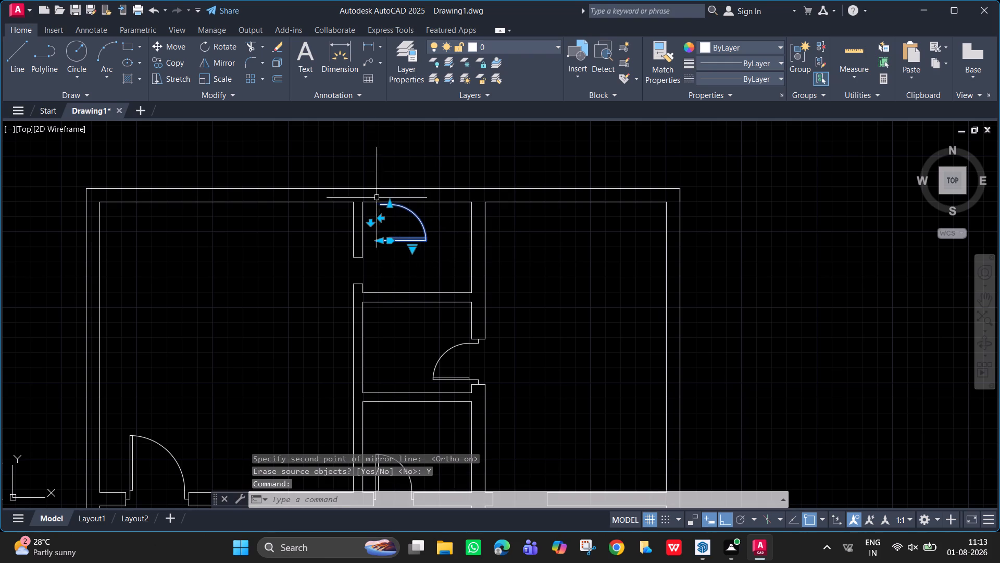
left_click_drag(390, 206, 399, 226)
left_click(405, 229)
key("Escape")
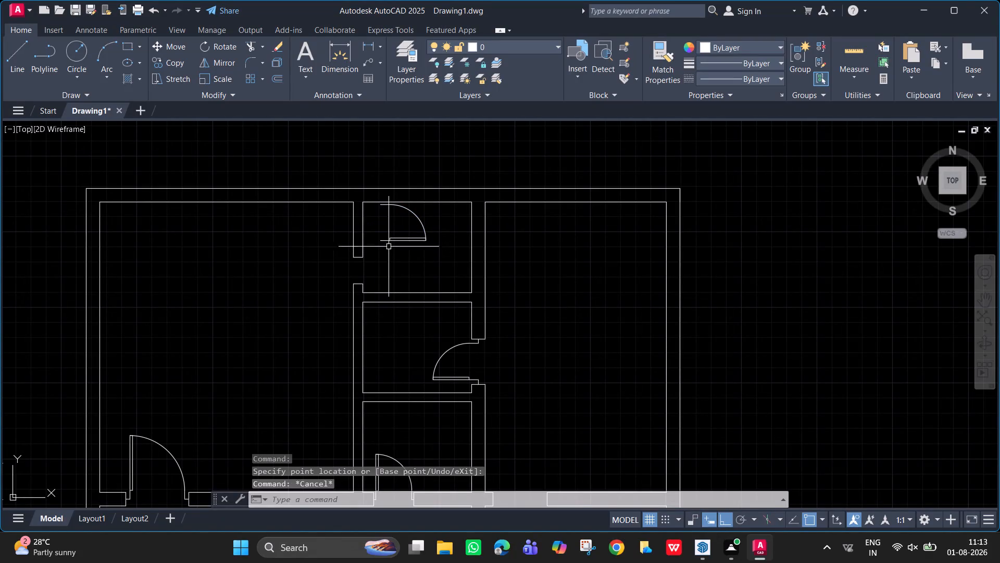
Move the mirrored door due south within the small north room, closer to the west opening's south jamb.
left_click(391, 244)
left_click(392, 240)
left_click(394, 234)
double_click(398, 242)
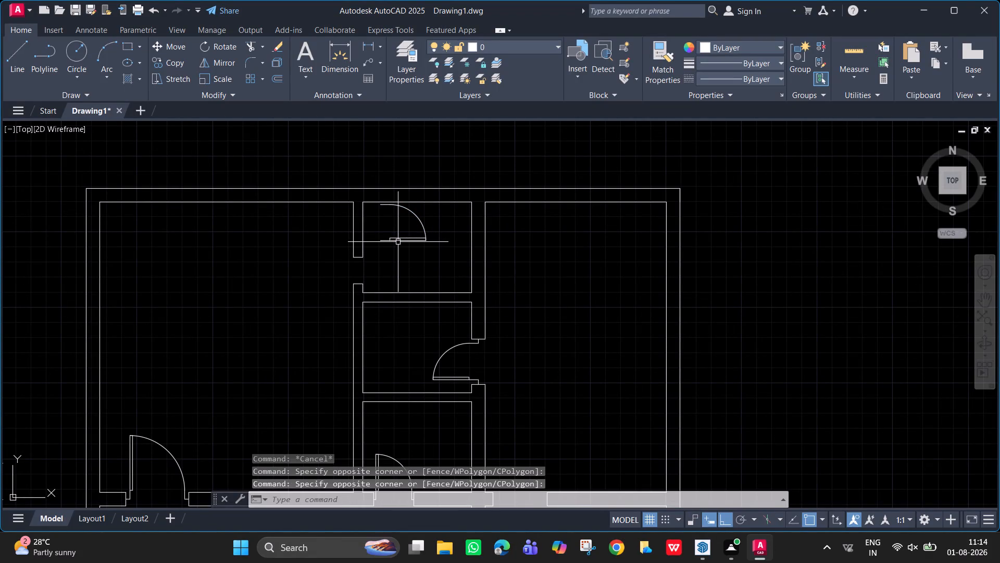
left_click(398, 240)
key("m")
key("Return")
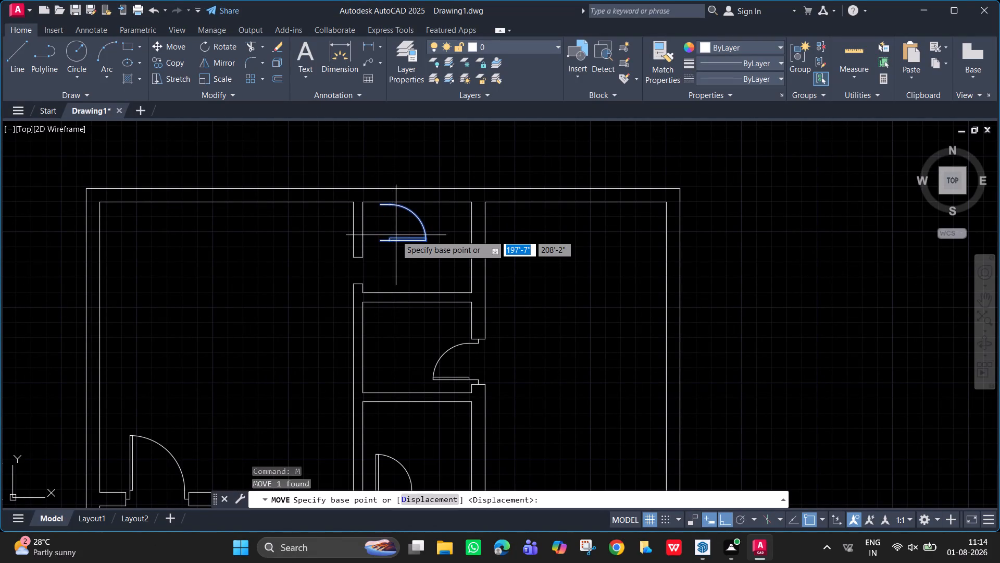
left_click(379, 242)
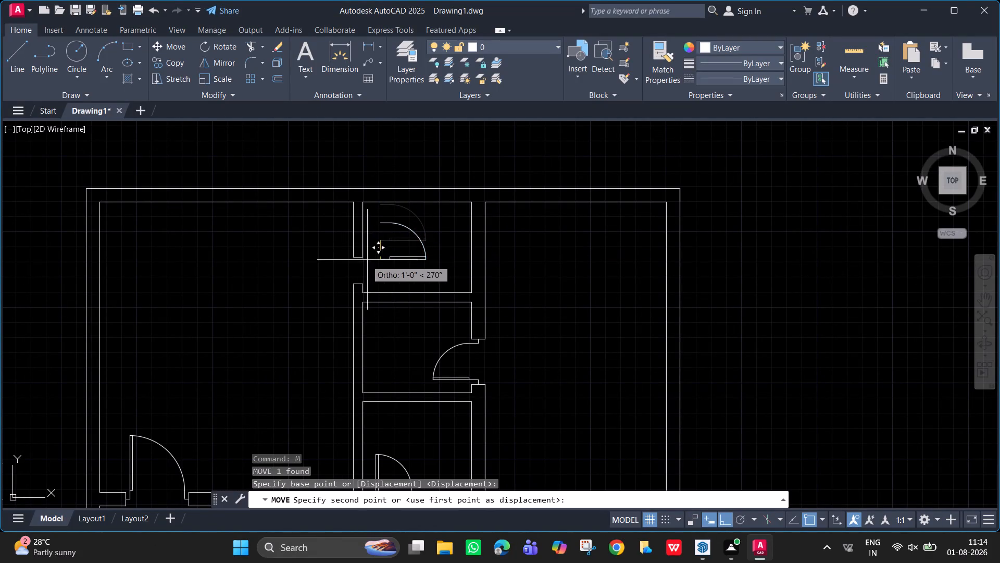
left_click(369, 279)
key("Escape")
Draw a 3" vertical line upward from the midpoint of the west opening's south jamb.
scroll(369, 279, "up", 2)
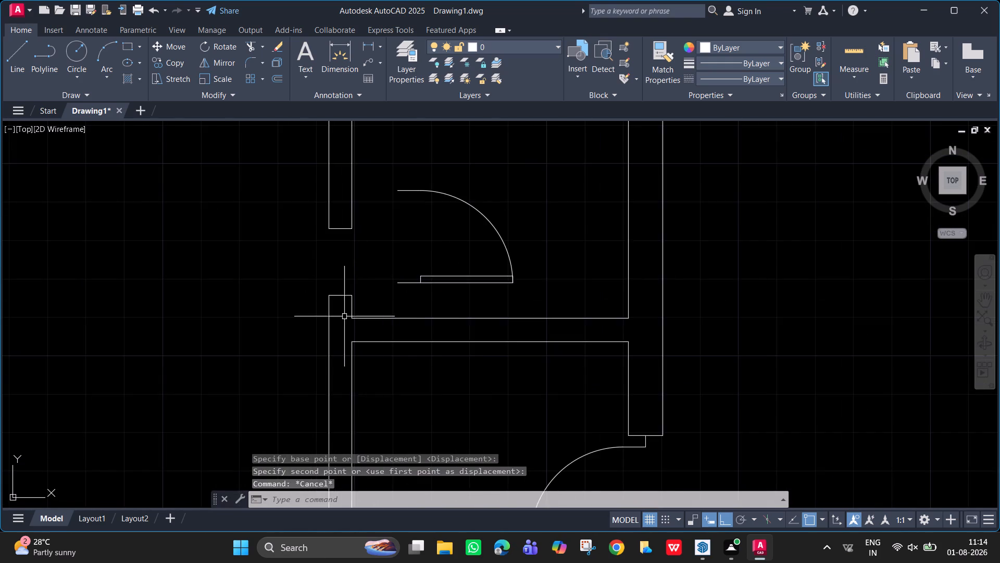
scroll(343, 314, "up", 3)
key("l")
key("Return")
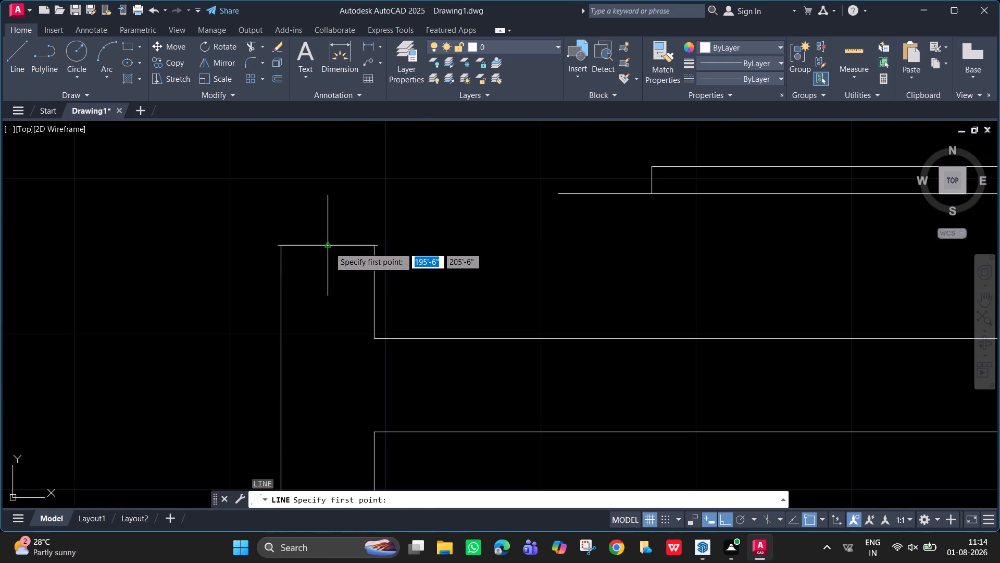
left_click(329, 247)
key("3")
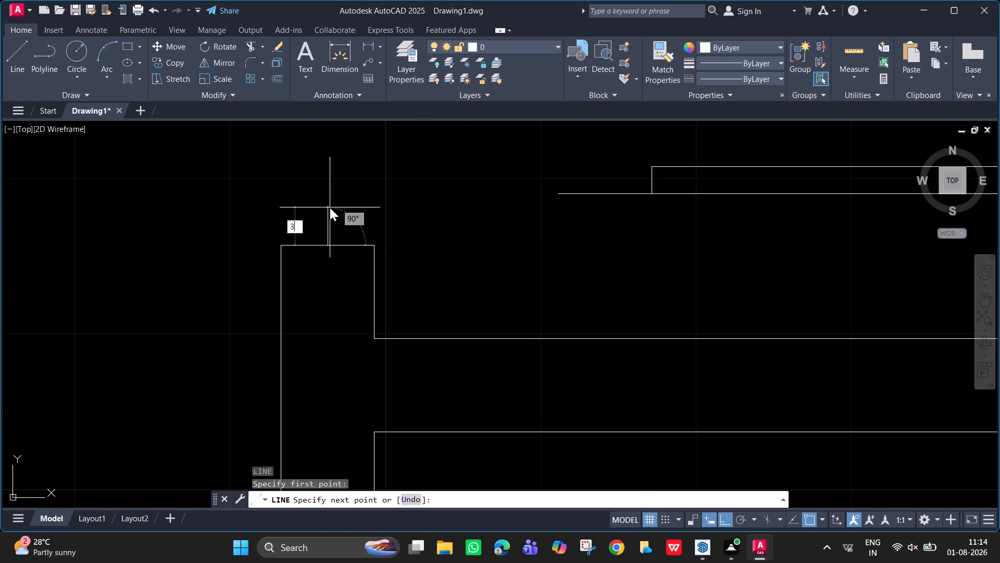
key("Return")
key("Escape")
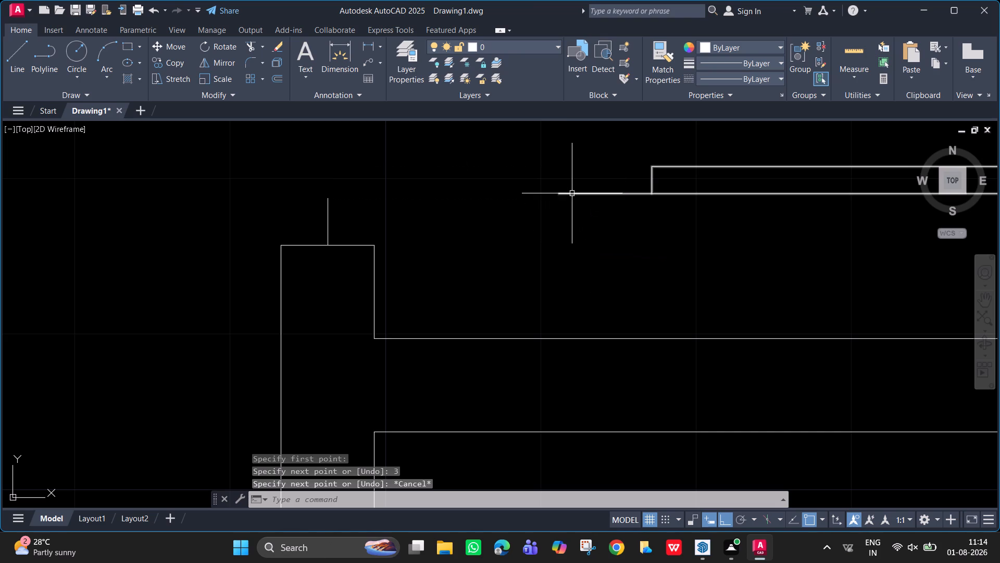
Move the door block so its southwest end meets the top of the 3" line on the south jamb.
left_click(572, 193)
key("m")
key("Return")
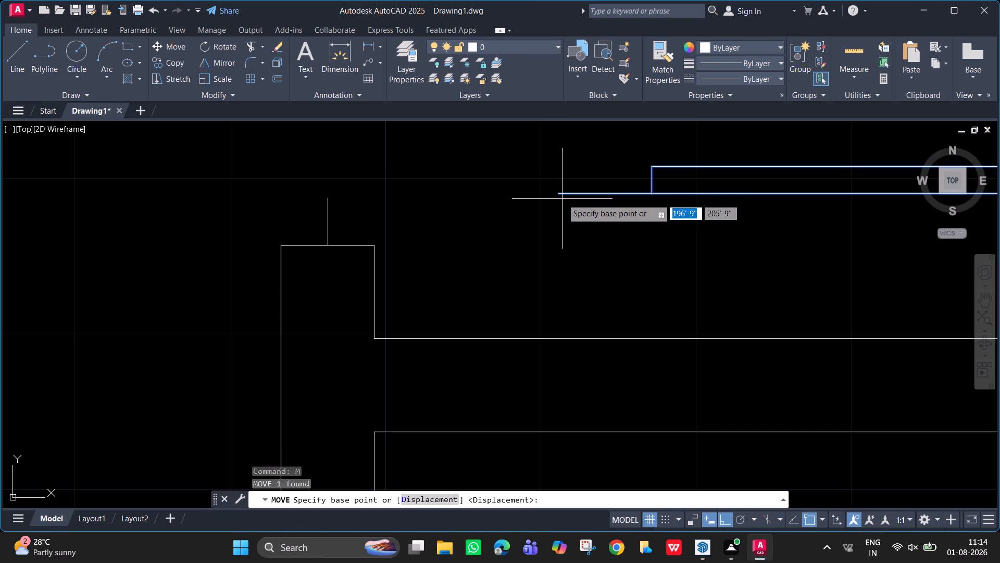
left_click(557, 195)
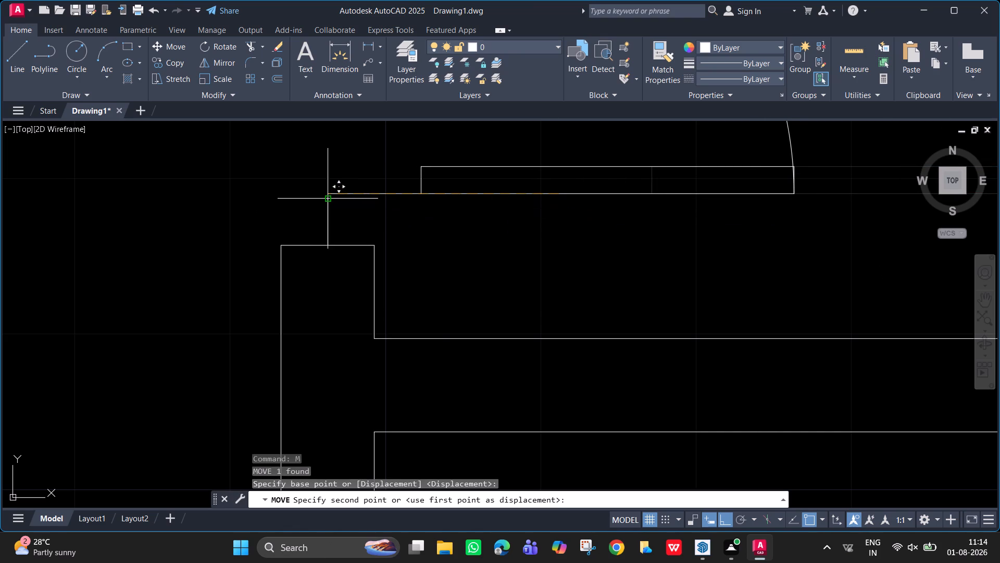
key("F8")
scroll(330, 198, "up", 2)
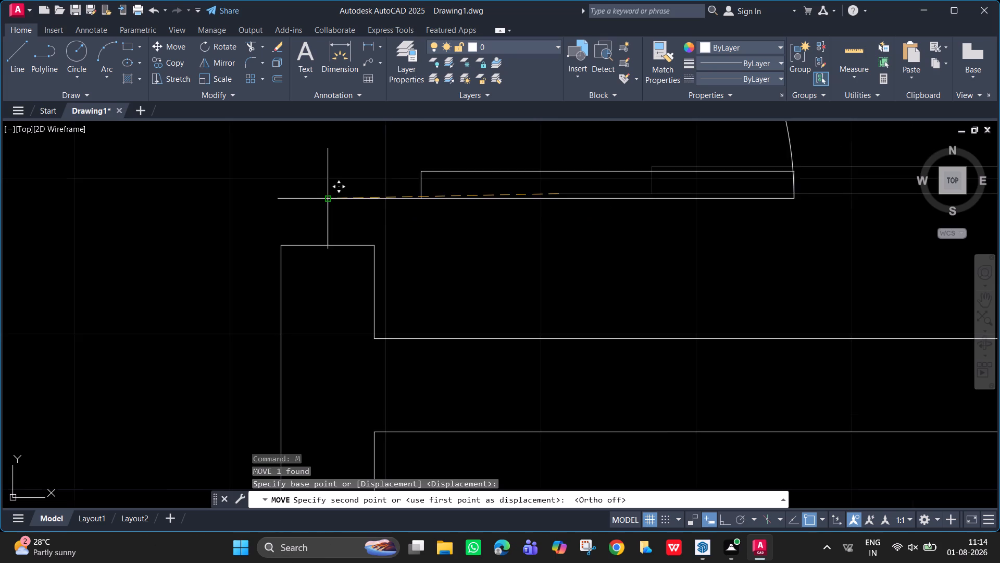
scroll(330, 198, "up", 3)
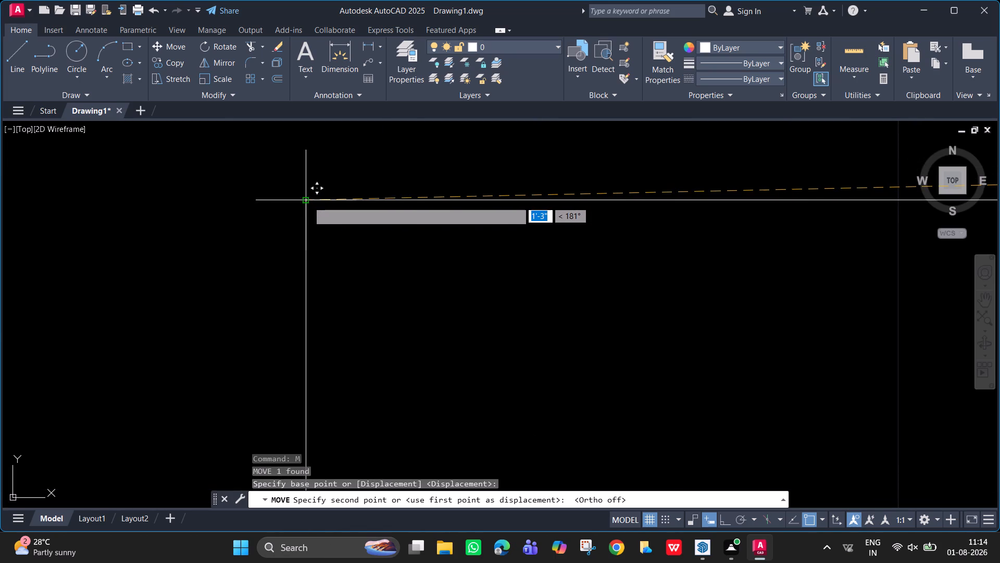
left_click(306, 201)
Draw a 3" vertical line upward from the door's northwest end, inside the wall north of the opening.
scroll(530, 173, "down", 4)
middle_click_drag(497, 220, 438, 326)
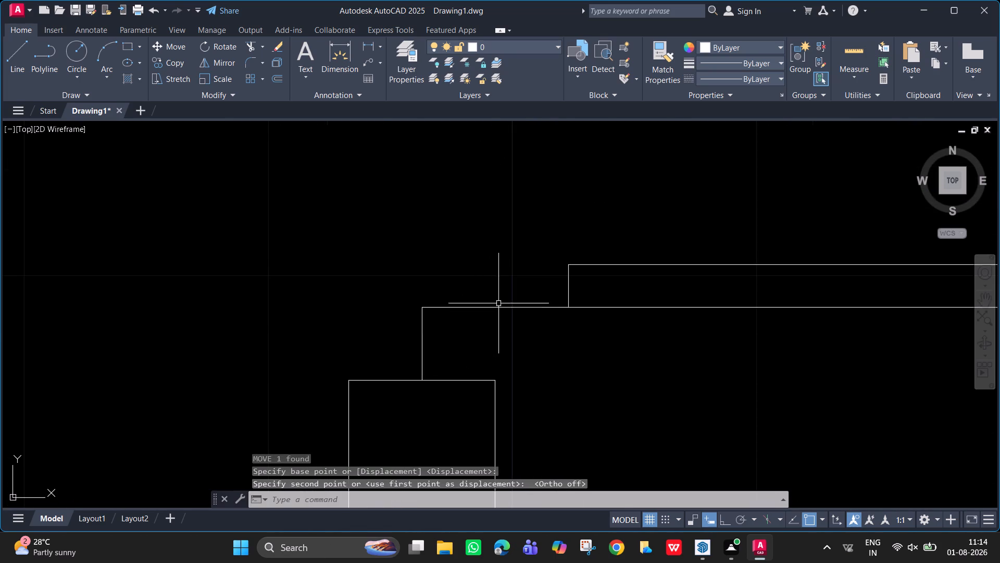
scroll(430, 304, "up", 5)
scroll(581, 254, "down", 4)
scroll(781, 244, "down", 2)
middle_click_drag(725, 296, 634, 374)
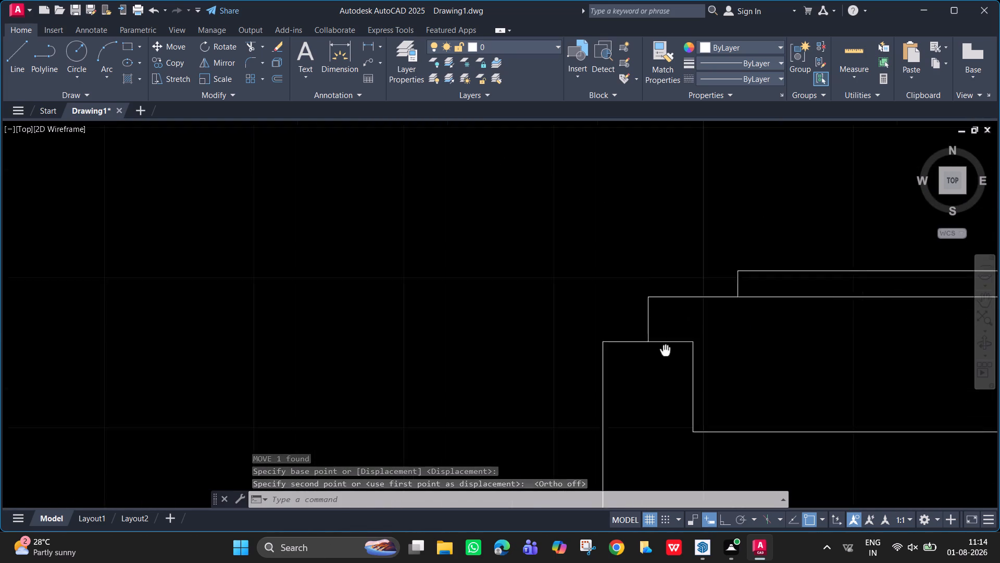
middle_click_drag(634, 374, 584, 399)
scroll(659, 279, "down", 4)
scroll(657, 295, "up", 2)
middle_click_drag(646, 290, 588, 339)
middle_click_drag(593, 254, 592, 286)
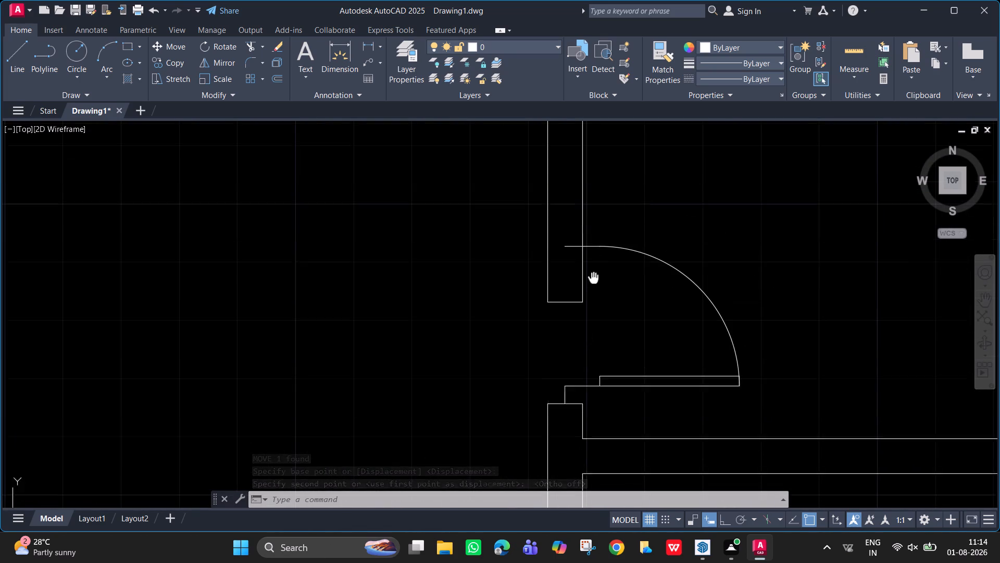
middle_click_drag(592, 286, 585, 295)
scroll(550, 259, "up", 1)
key("l")
key("Return")
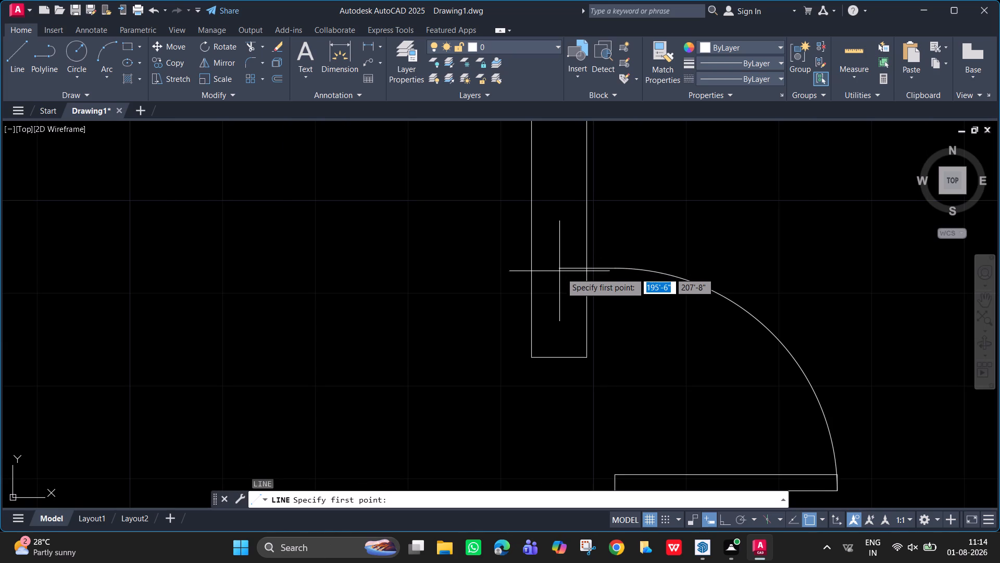
left_click(558, 270)
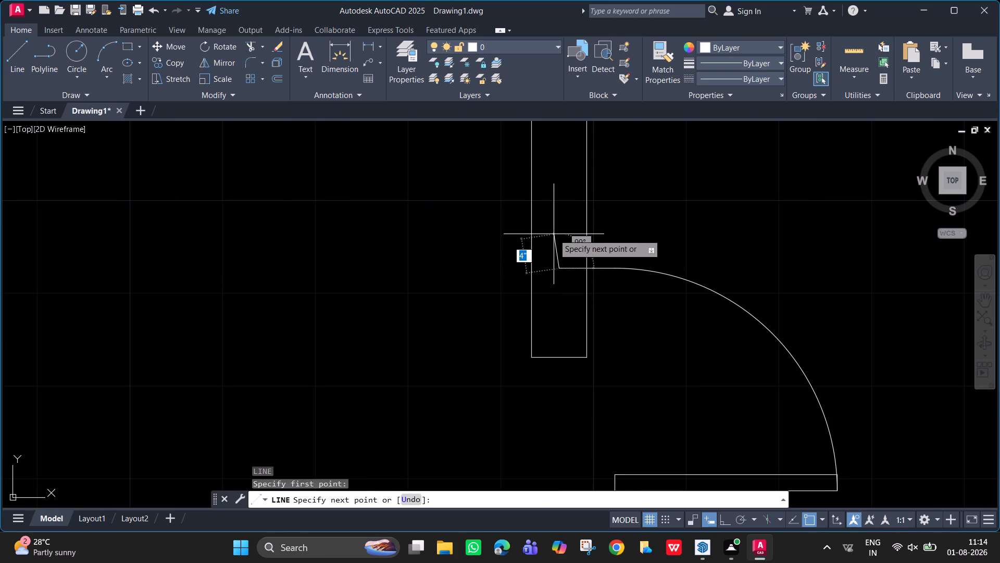
key("F8")
key("3")
key("Return")
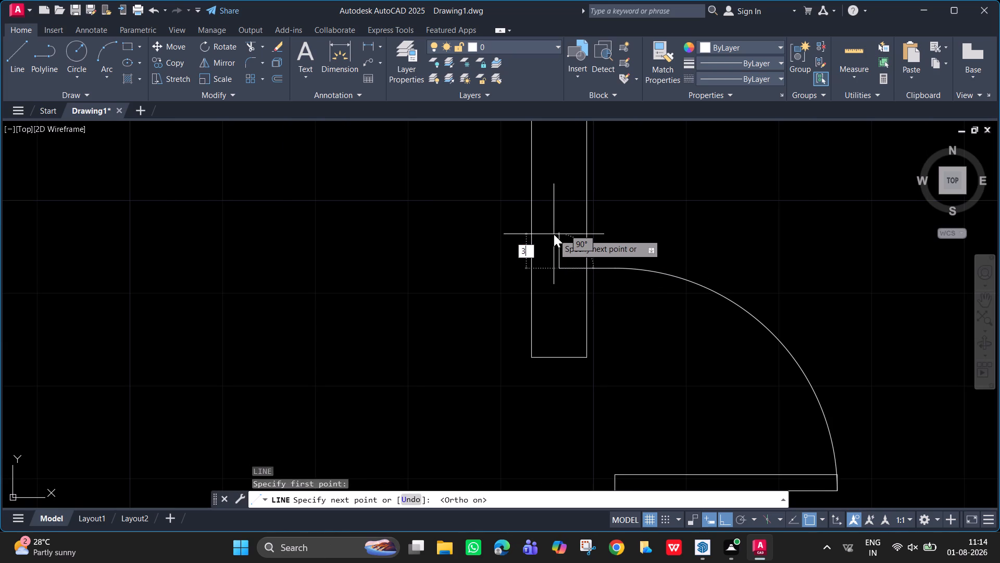
key("Escape")
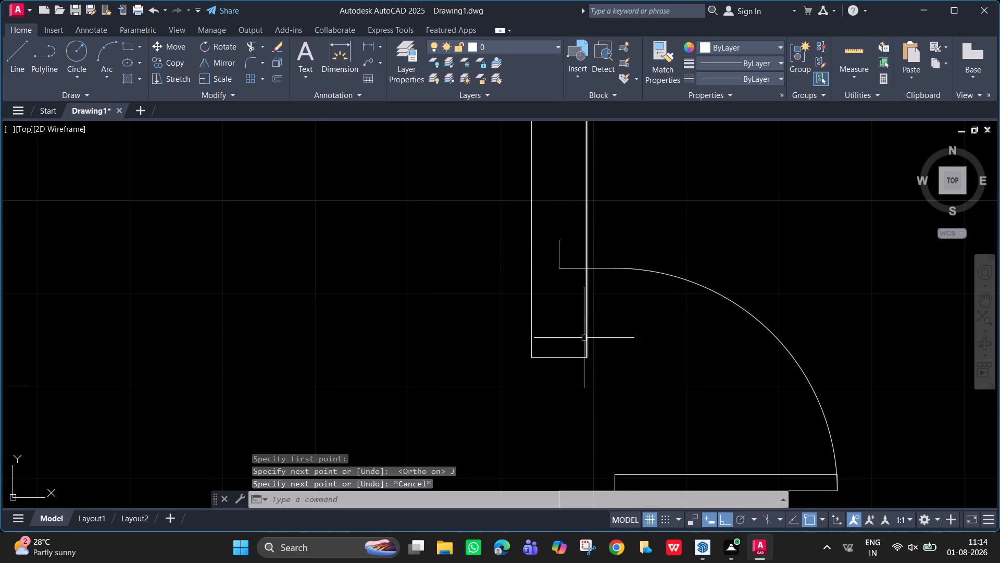
Move the opening's north jamb line up from its midpoint to the top of the new 3" line.
left_click(566, 357)
key("m")
key("Return")
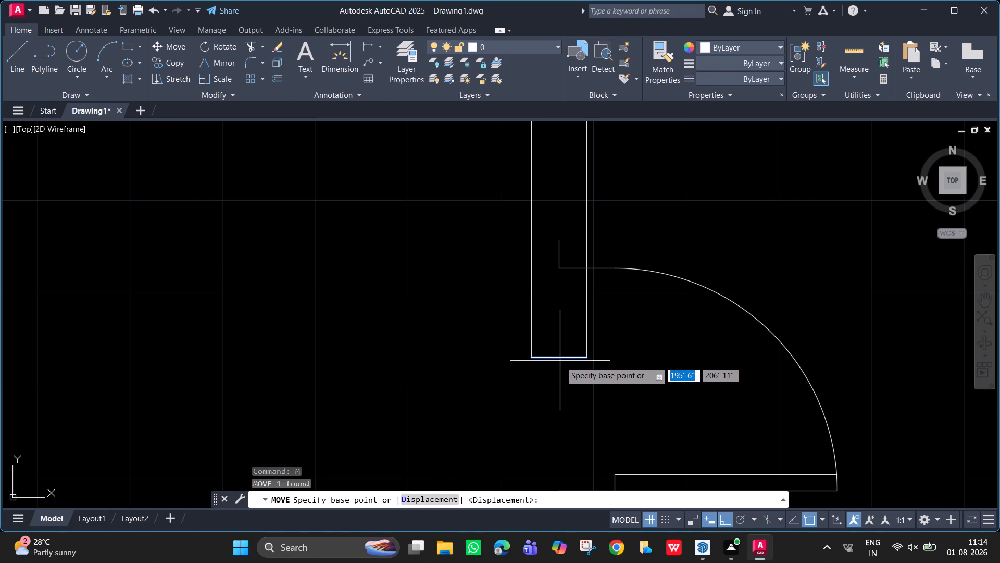
left_click(560, 358)
left_click(558, 242)
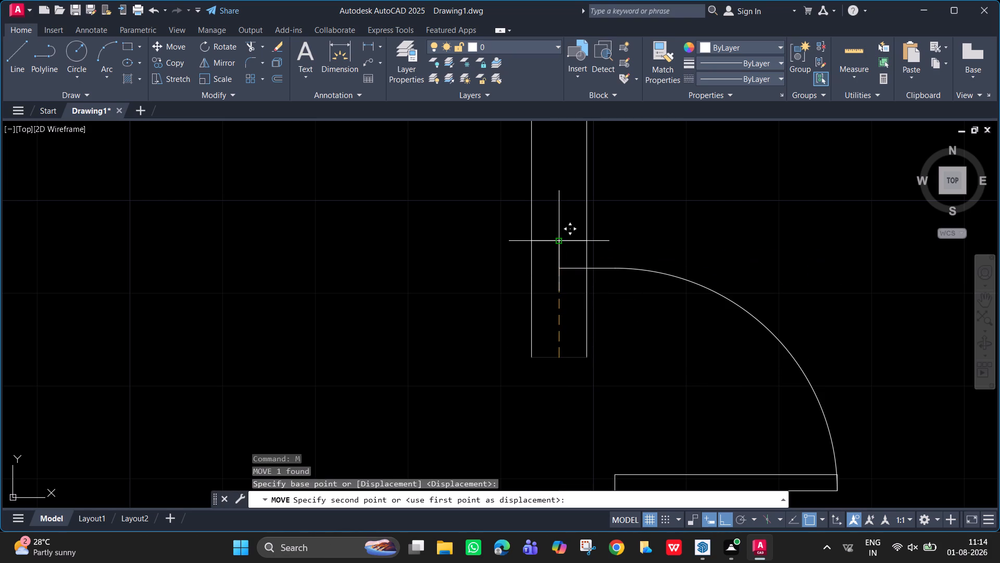
Trim both leftover wall faces below the relocated north jamb line to clear the door opening.
type("tr")
key("Return")
left_click_drag(617, 322, 468, 323)
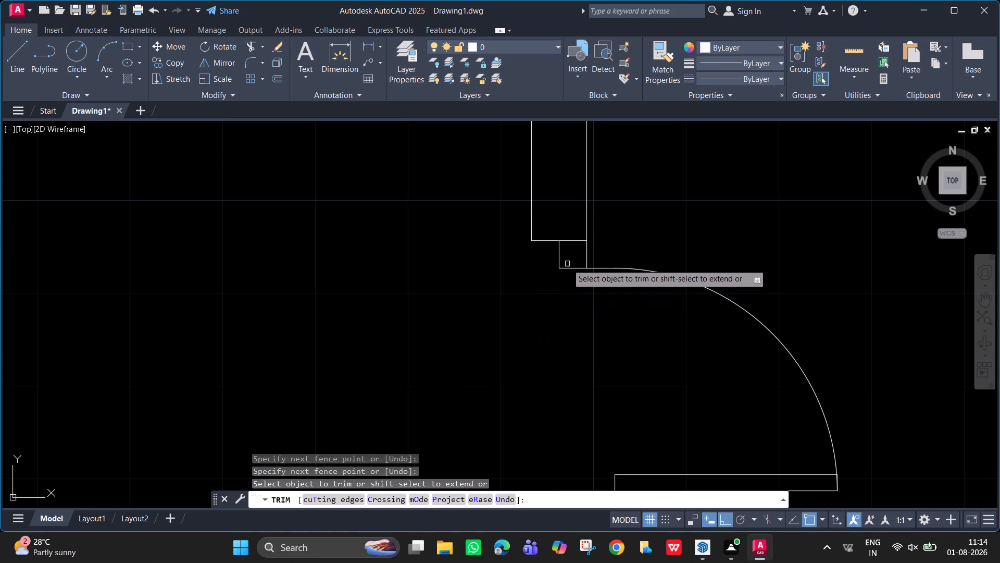
left_click_drag(576, 258, 615, 254)
scroll(618, 255, "down", 4)
middle_click_drag(703, 418, 529, 325)
key("Escape")
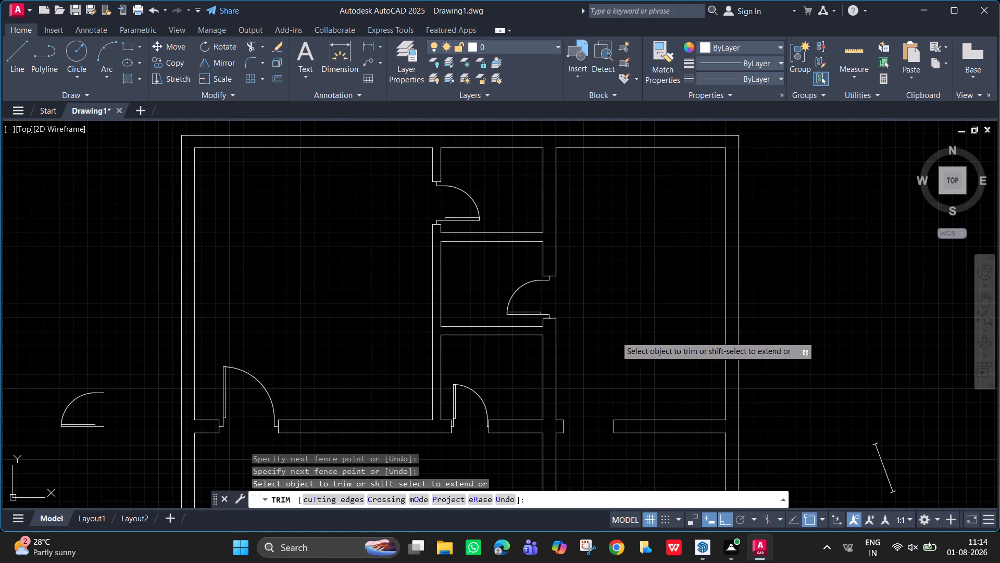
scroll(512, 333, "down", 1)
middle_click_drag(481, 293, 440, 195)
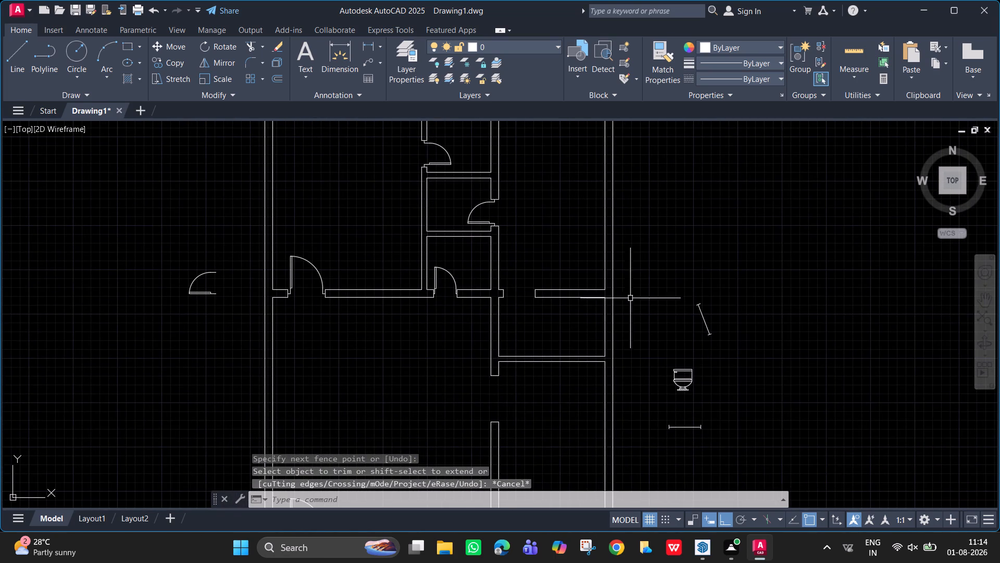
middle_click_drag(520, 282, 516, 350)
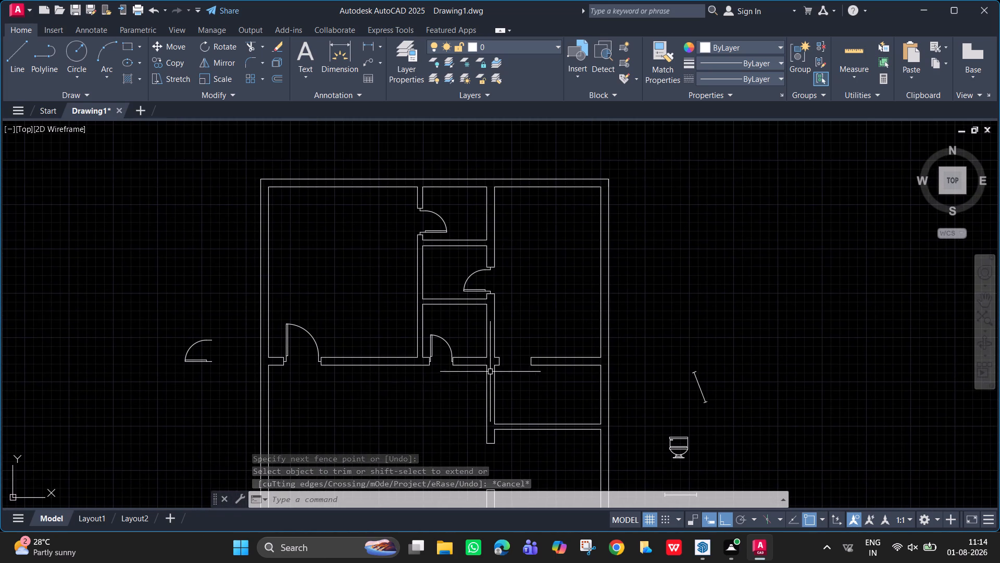
Measure the horizontal gap between the west jamb and the door frame at the small room's south door.
scroll(490, 371, "up", 3)
scroll(227, 378, "up", 3)
middle_click_drag(235, 382, 346, 472)
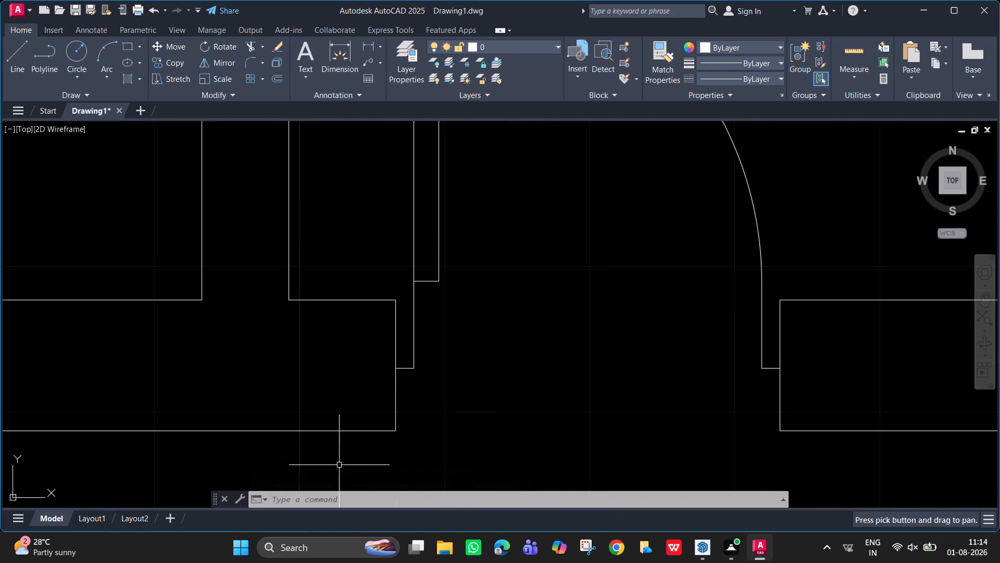
scroll(385, 376, "up", 3)
scroll(386, 367, "down", 5)
scroll(631, 234, "down", 2)
middle_click_drag(605, 309, 555, 441)
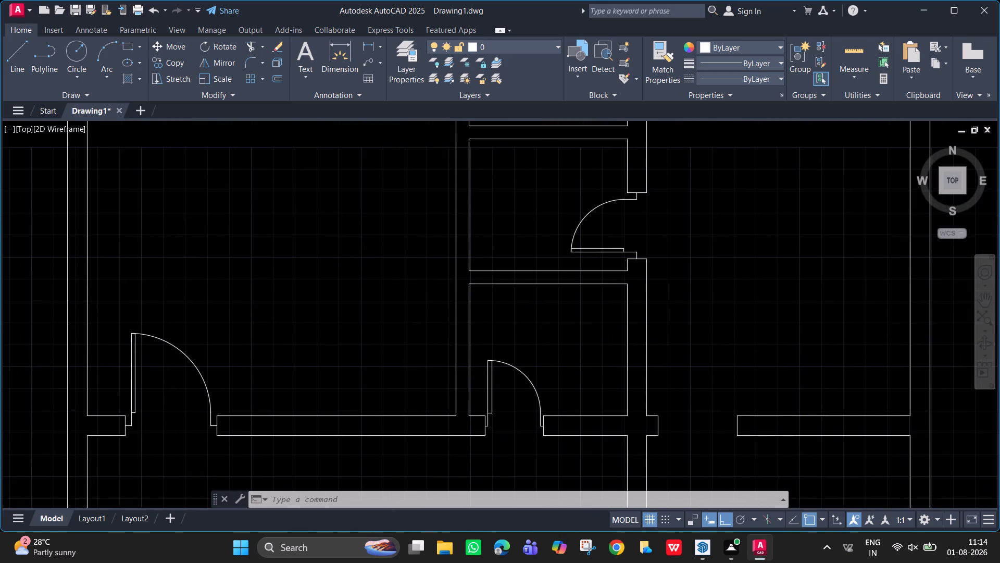
middle_click_drag(555, 441, 570, 383)
scroll(508, 383, "up", 8)
scroll(440, 458, "down", 2)
middle_click_drag(434, 426, 433, 419)
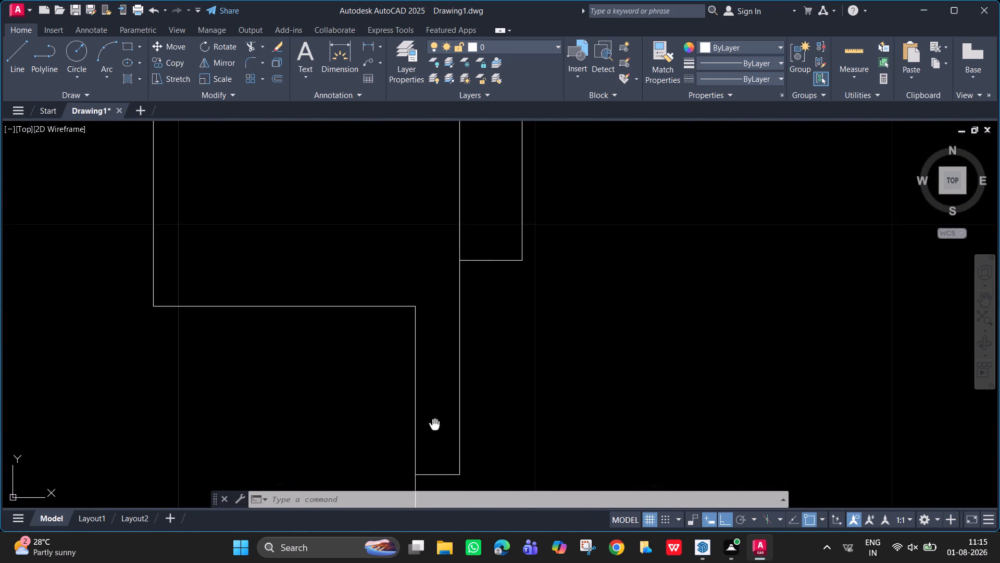
middle_click_drag(433, 419, 422, 291)
left_click(364, 51)
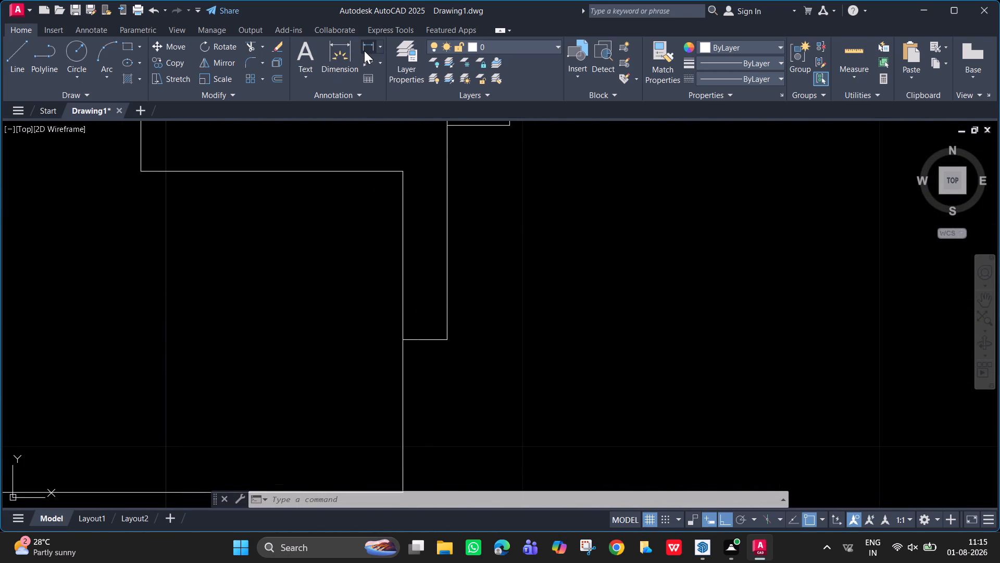
left_click(401, 338)
left_click(447, 339)
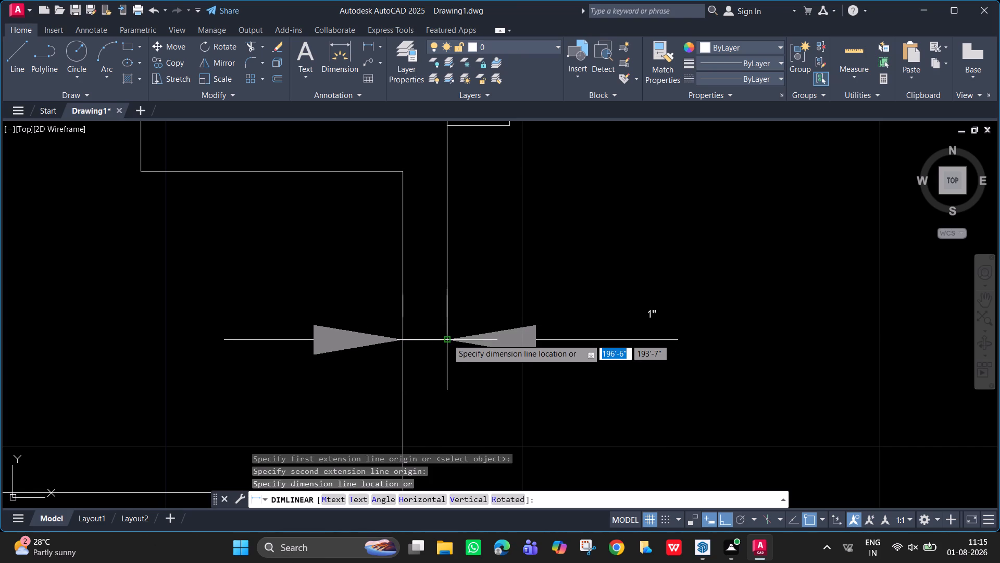
key("Escape")
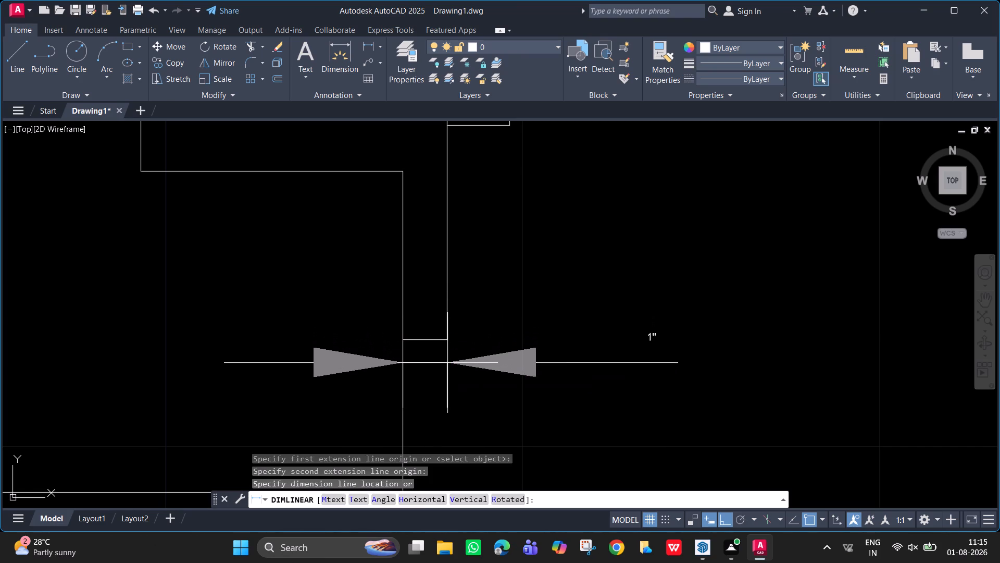
key("Escape")
Examine the fitted doors and remaining openings across the floor plan.
scroll(482, 328, "down", 3)
middle_click_drag(616, 307, 576, 385)
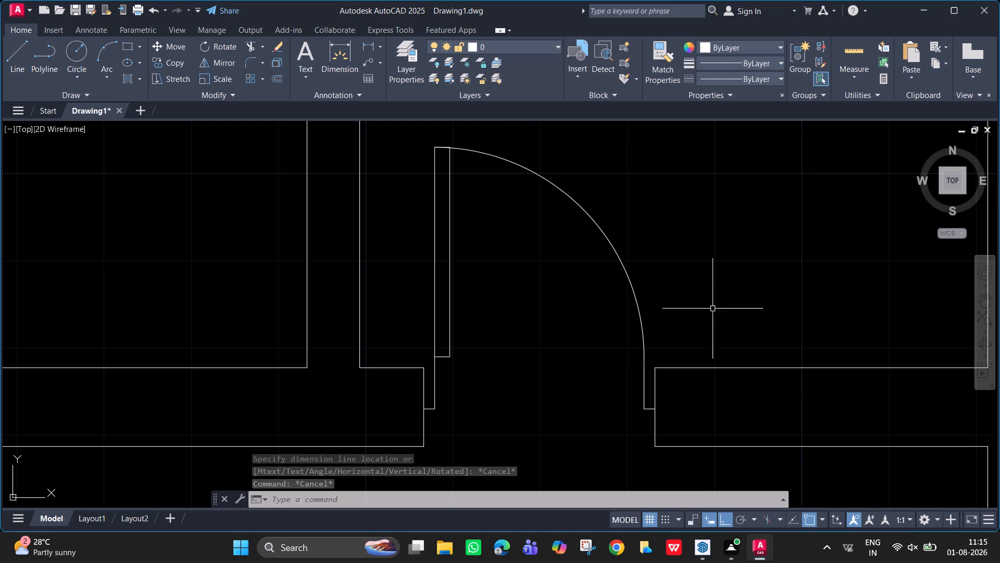
middle_click_drag(704, 243, 640, 364)
scroll(631, 359, "down", 4)
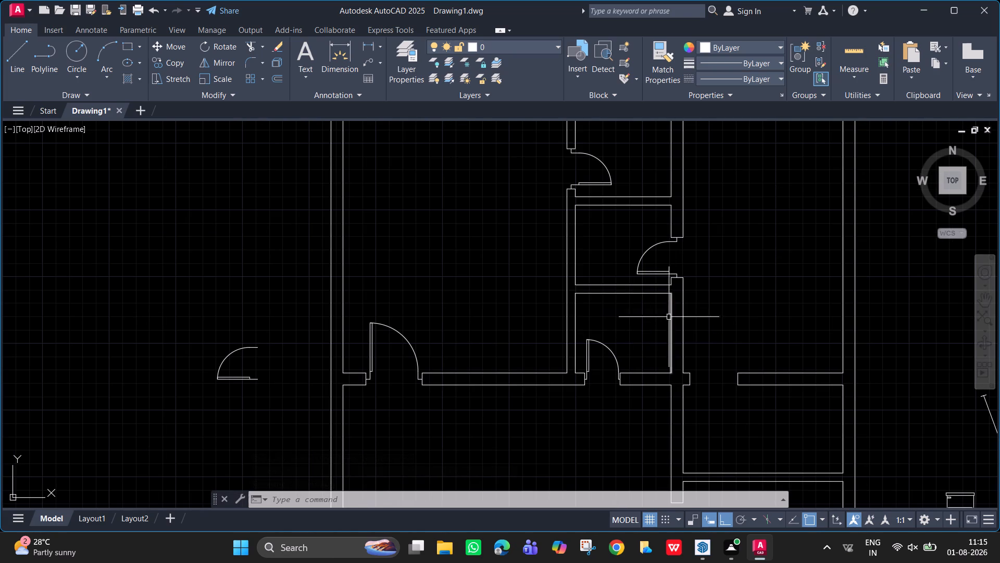
scroll(684, 251, "up", 3)
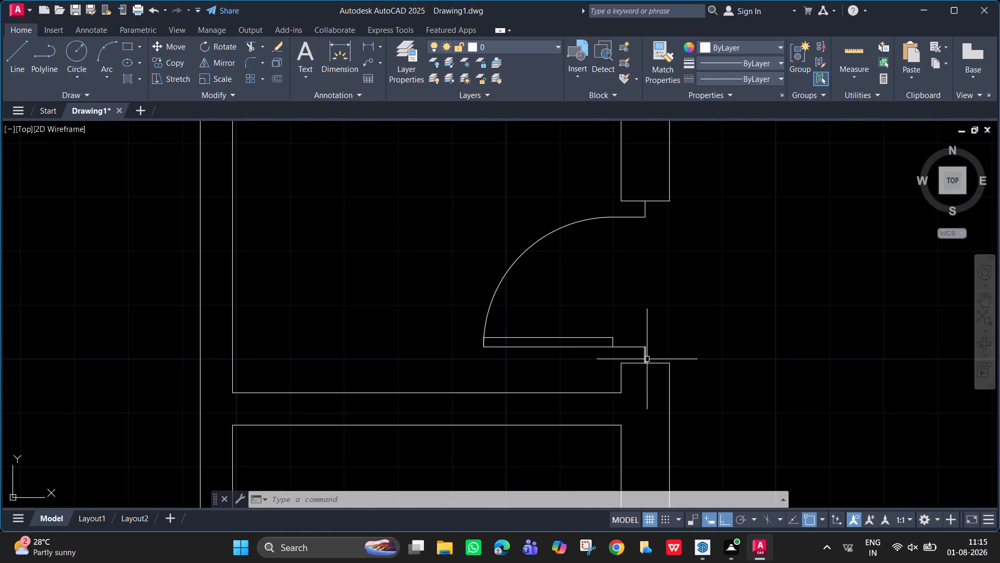
scroll(571, 388, "down", 2)
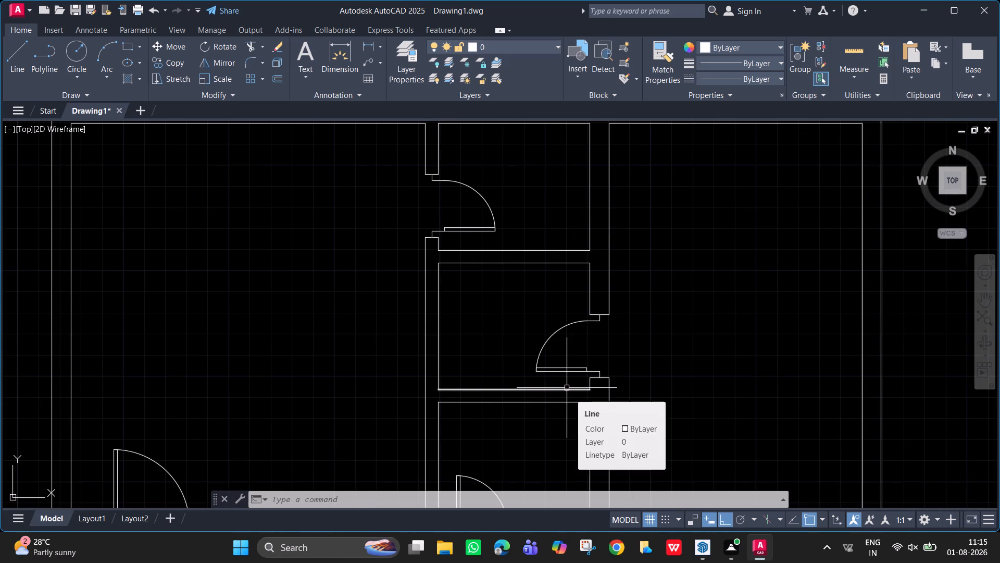
middle_click_drag(567, 389, 565, 194)
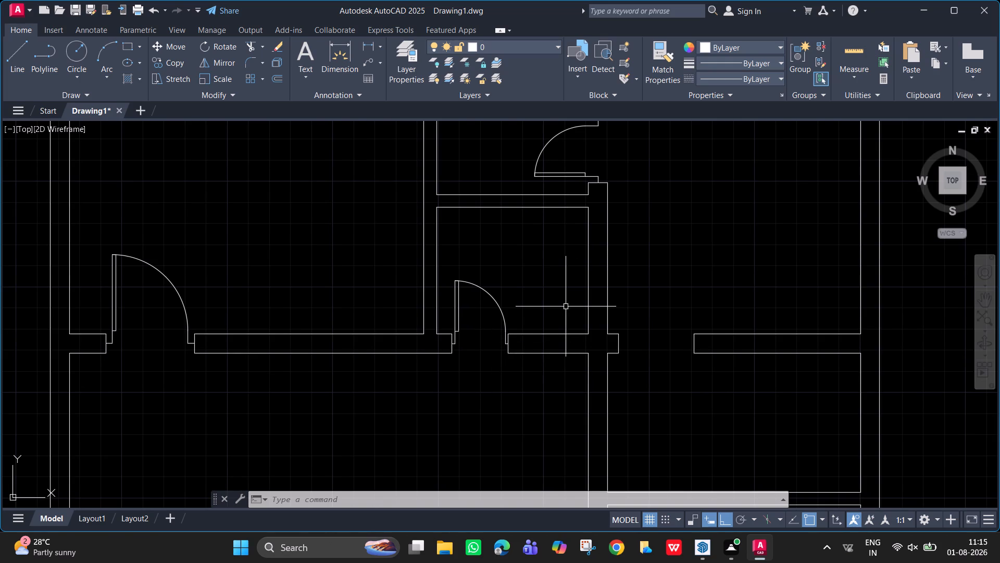
middle_click_drag(210, 335, 486, 294)
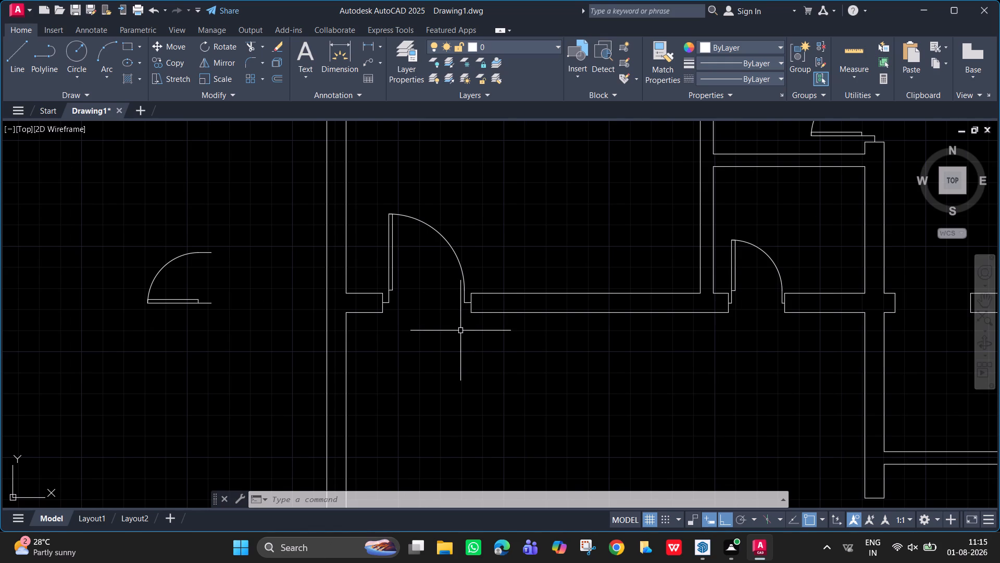
middle_click_drag(619, 286, 616, 300)
scroll(618, 294, "down", 1)
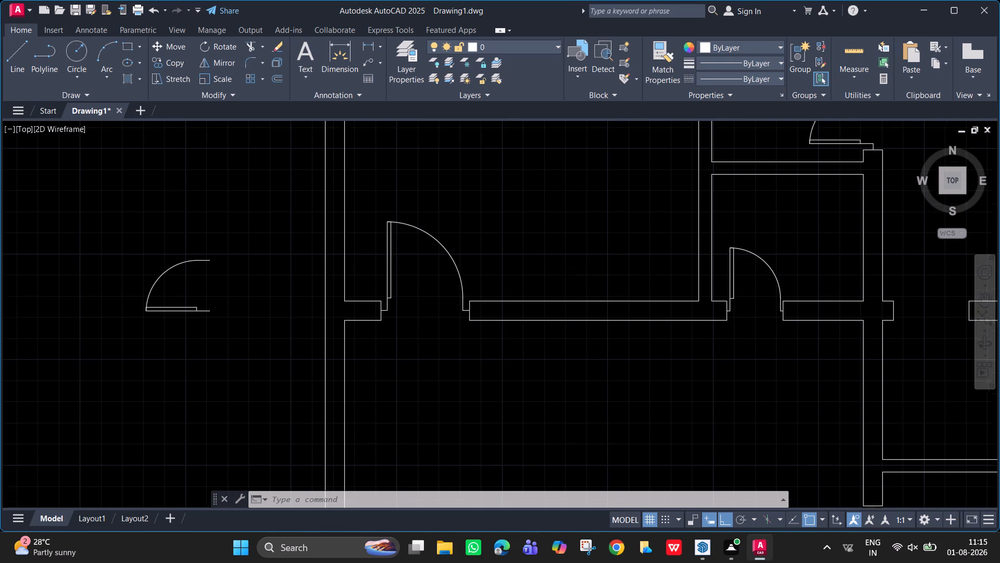
middle_click_drag(616, 300, 565, 437)
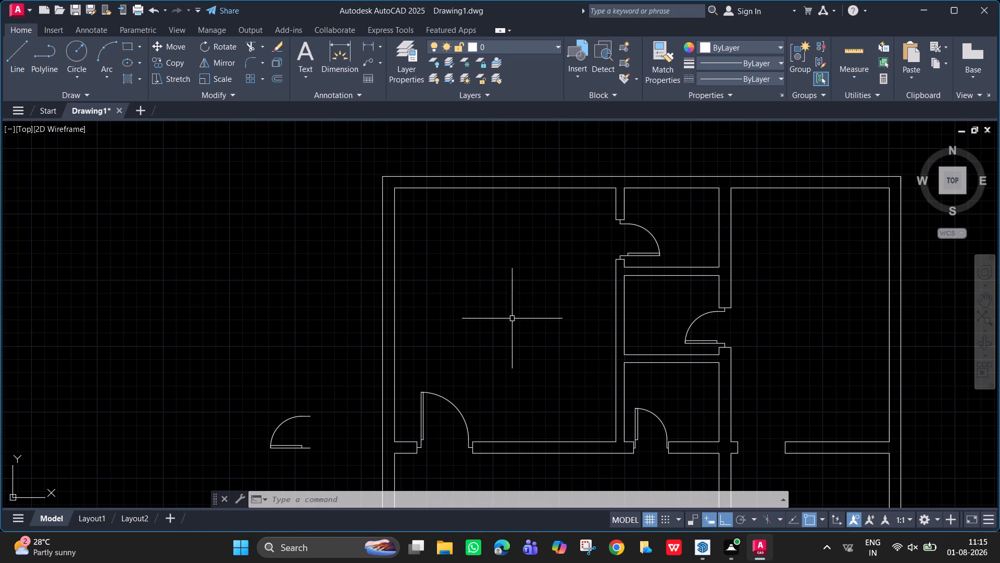
scroll(552, 365, "down", 2)
middle_click_drag(543, 334, 472, 244)
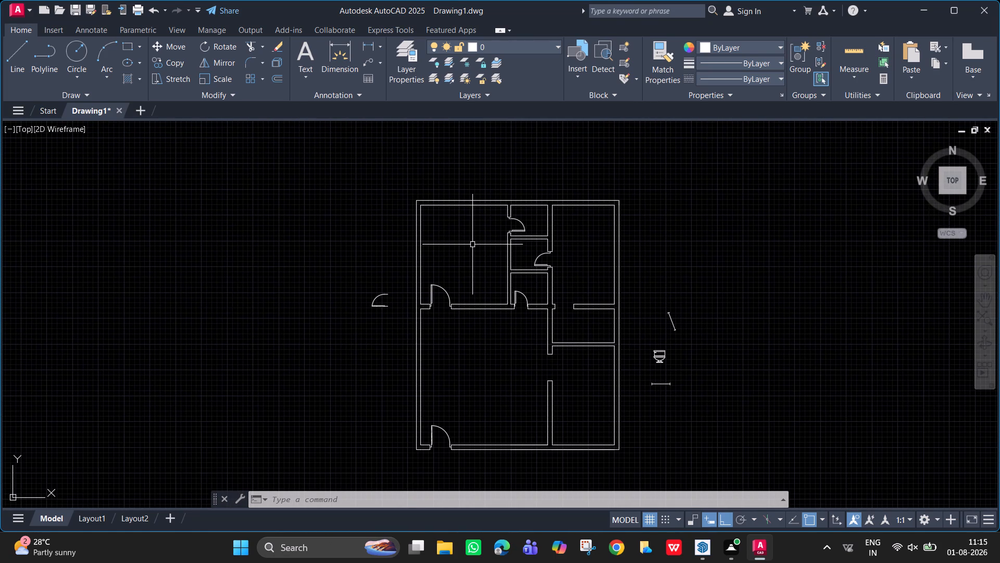
Stretch the spare door block outside the west wall to match the width of the larger doors.
left_click(376, 296)
scroll(390, 286, "up", 4)
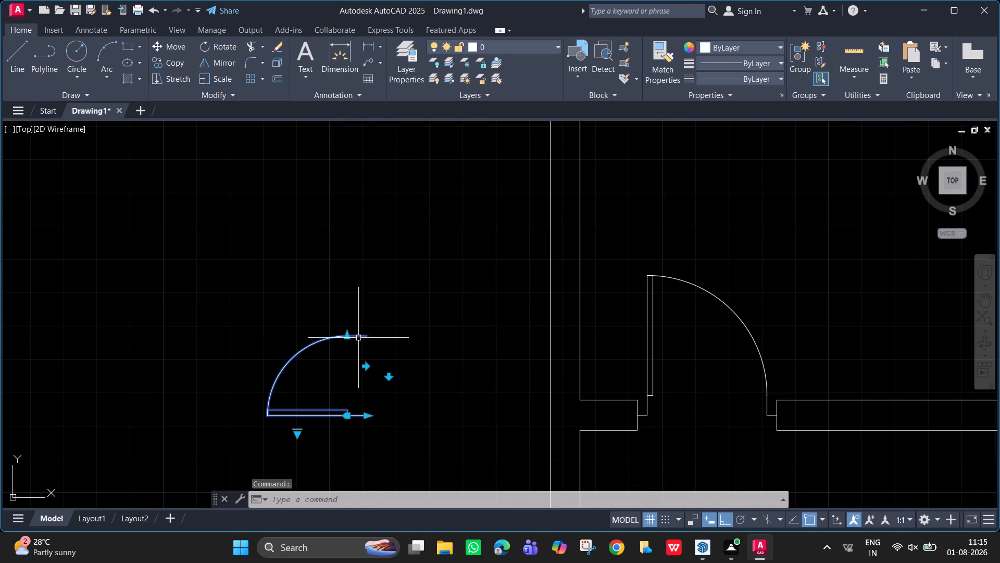
left_click_drag(349, 338, 358, 300)
left_click(358, 300)
scroll(363, 368, "down", 2)
middle_click_drag(363, 367, 358, 303)
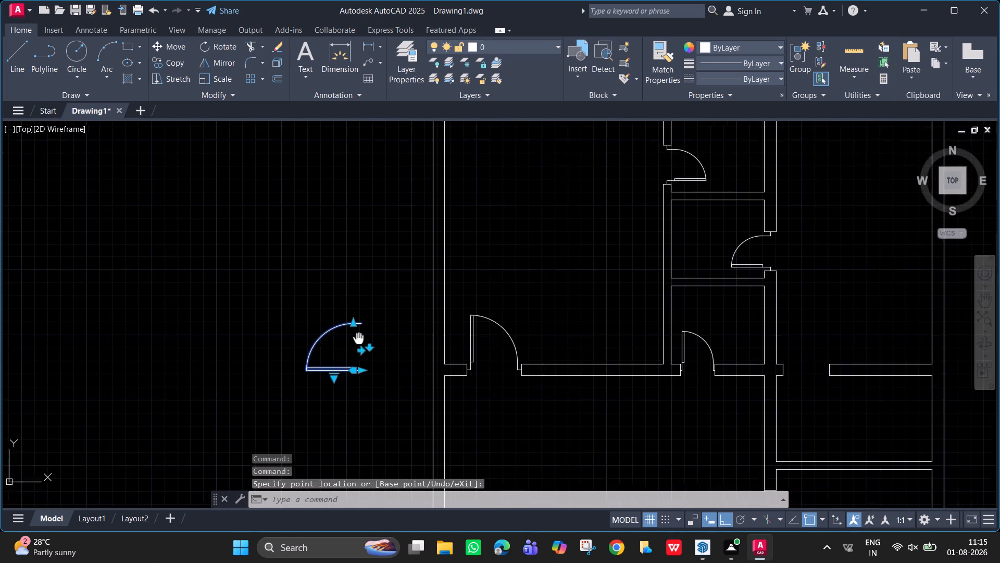
middle_click_drag(358, 303, 358, 265)
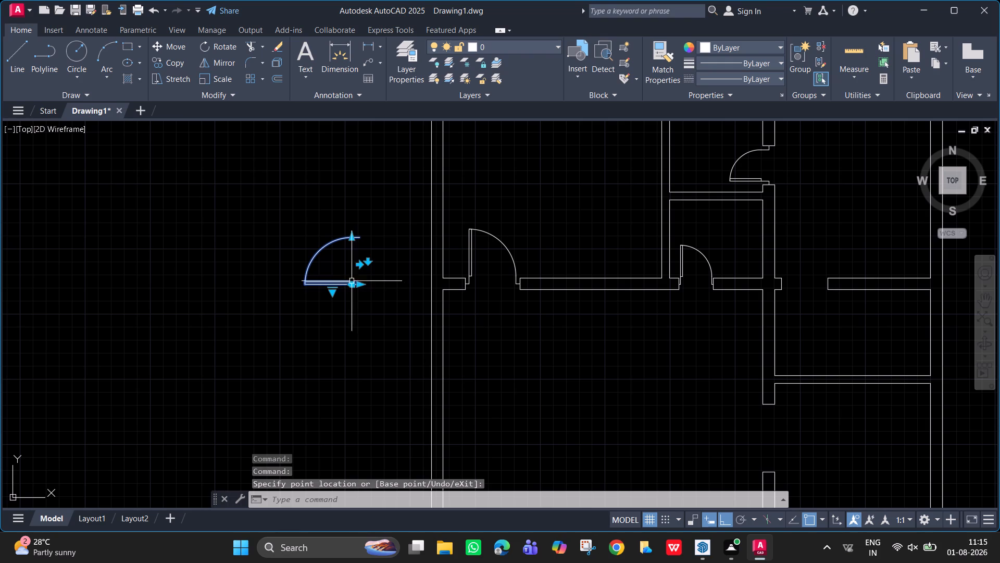
key("Escape")
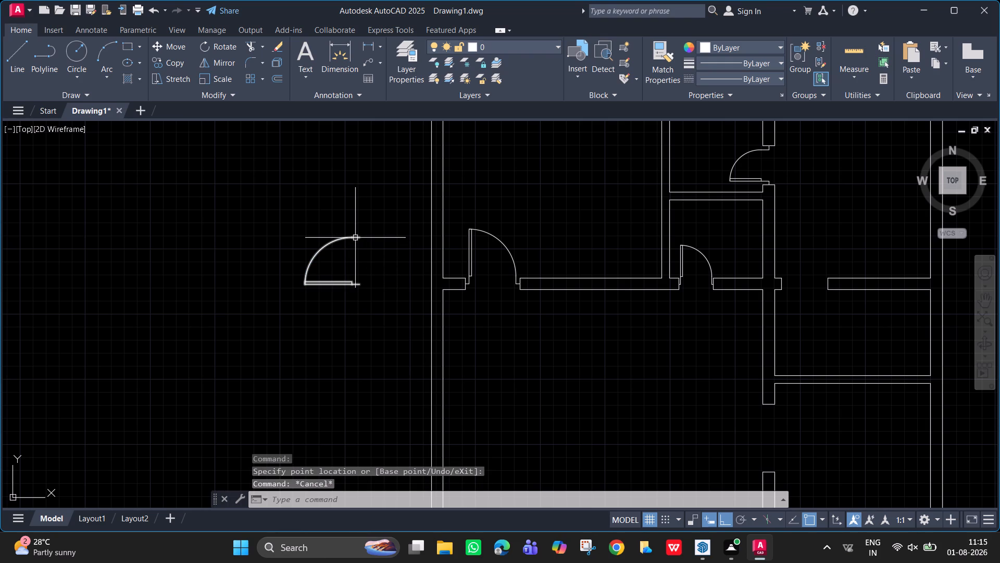
Mirror the spare door block across a vertical line just east of it, erasing the source object.
type("mi")
key("Return")
left_click(355, 238)
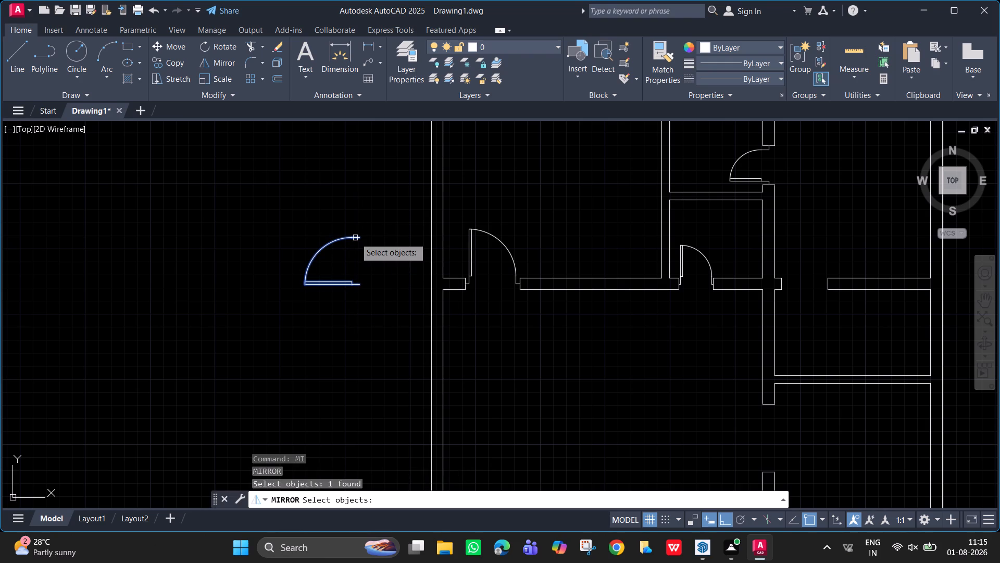
key("Return")
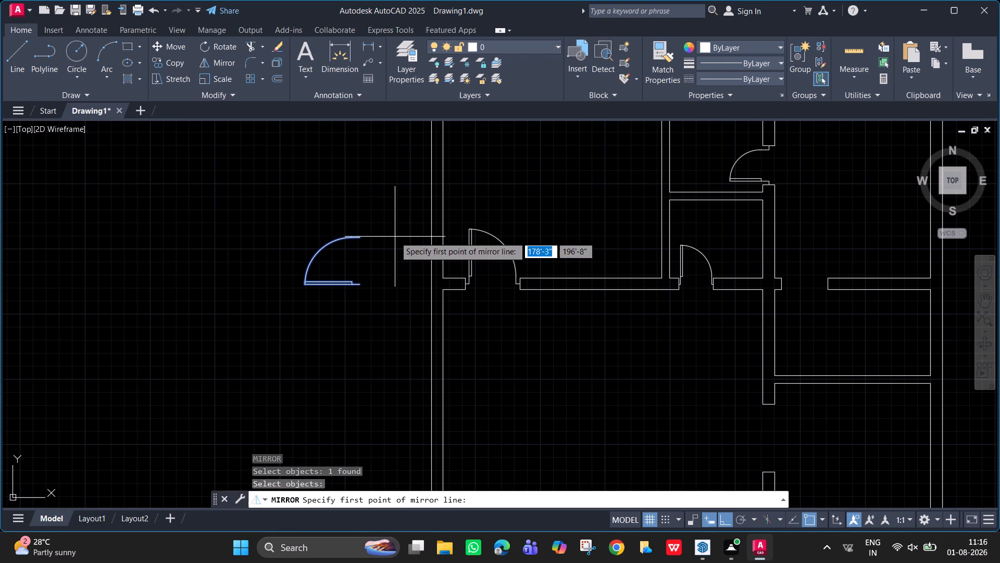
left_click(368, 235)
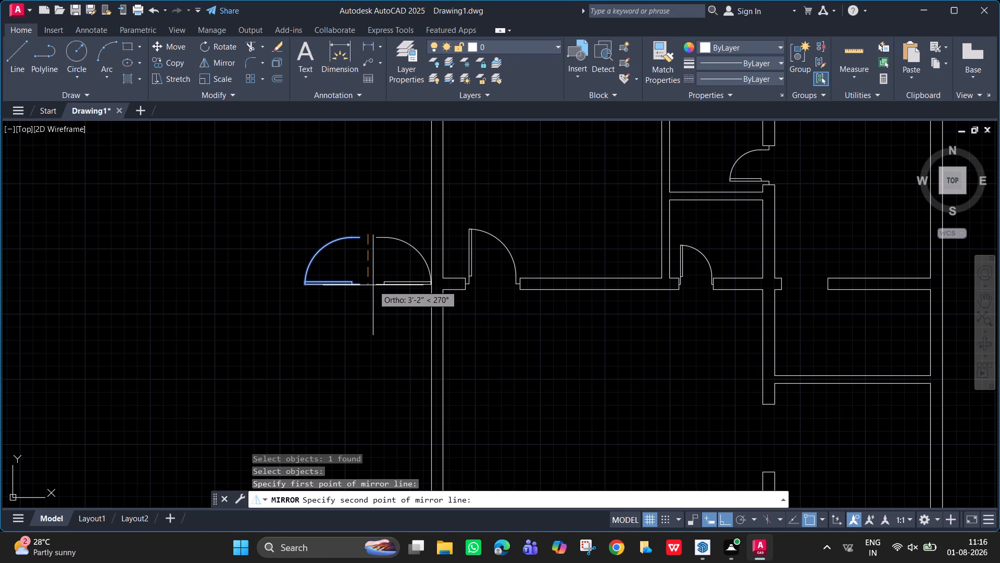
left_click(373, 297)
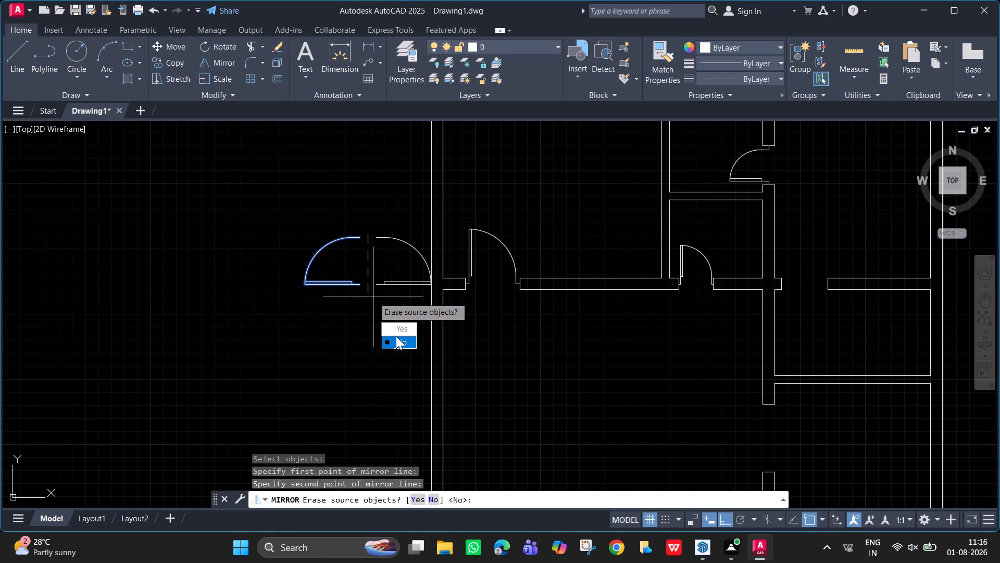
left_click_drag(396, 335, 373, 297)
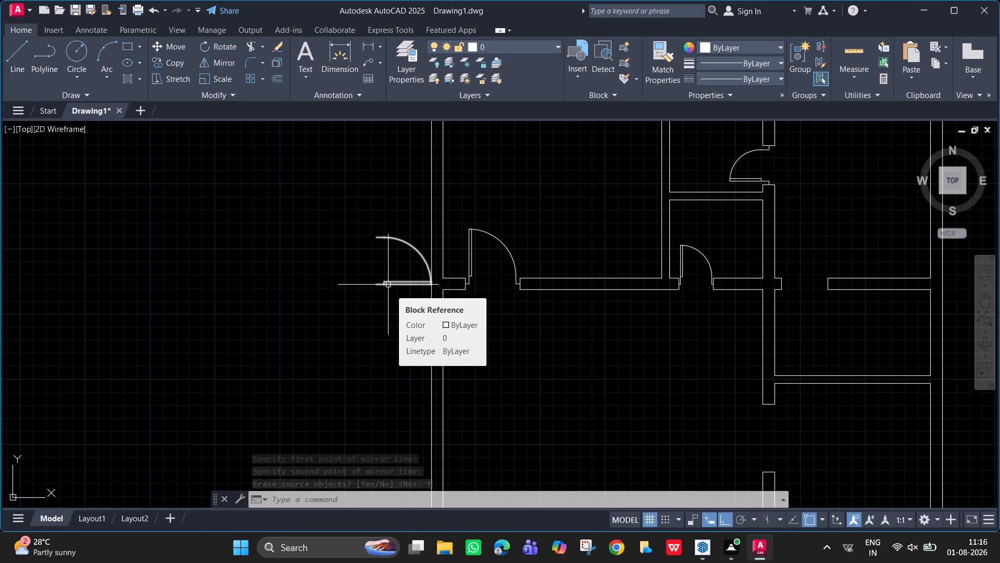
Move the mirrored door block a short distance west, clear of the exterior wall.
left_click(388, 285)
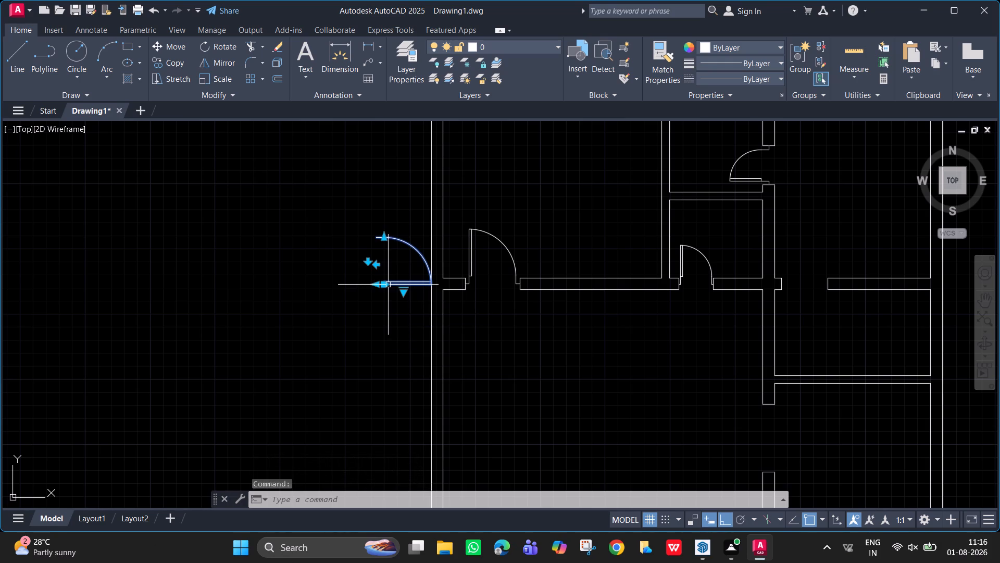
key("m")
key("Return")
left_click_drag(384, 281, 335, 278)
left_click(331, 276)
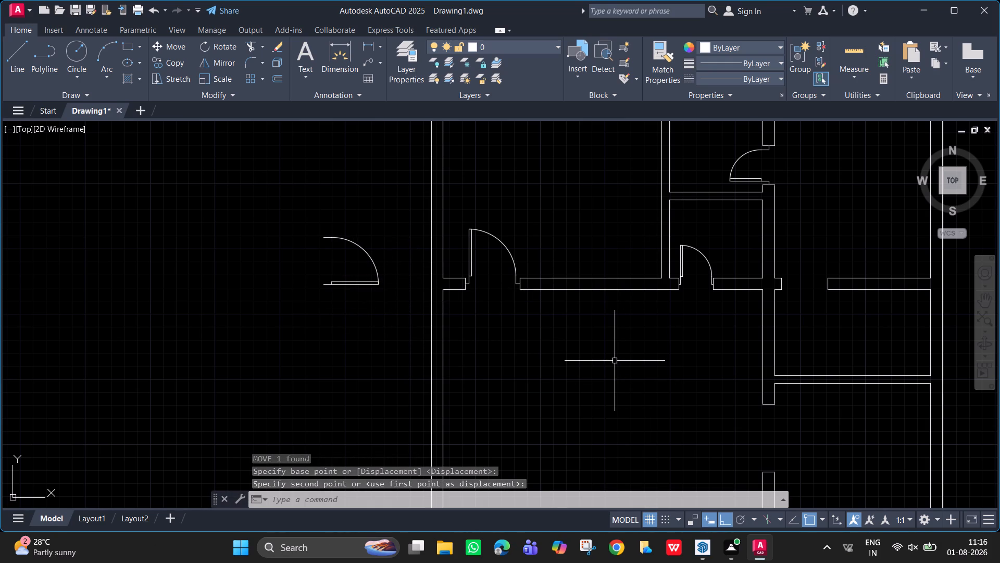
Mirror the spare door block across a horizontal line just above it, erasing the source object.
left_click(366, 286)
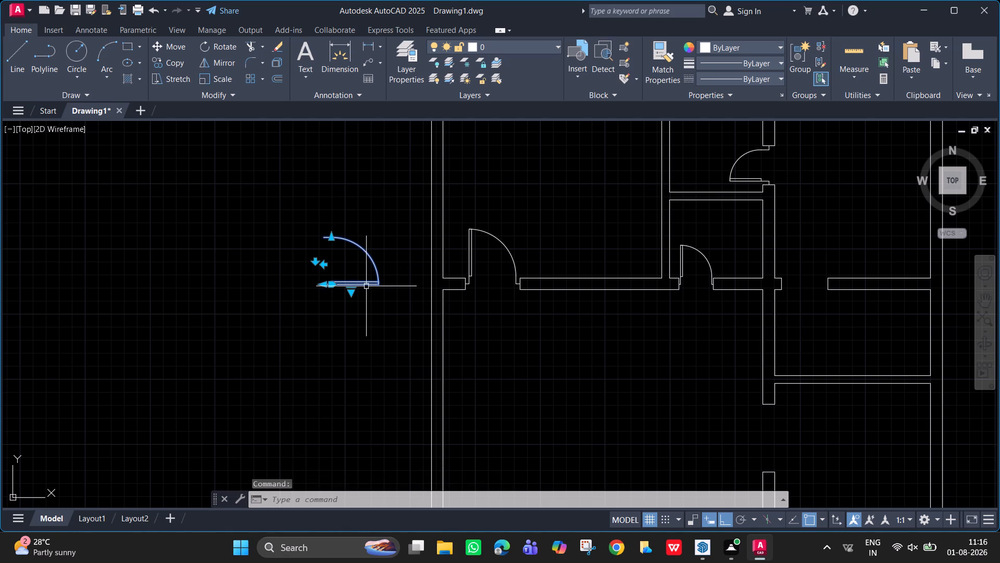
type("mi")
key("Return")
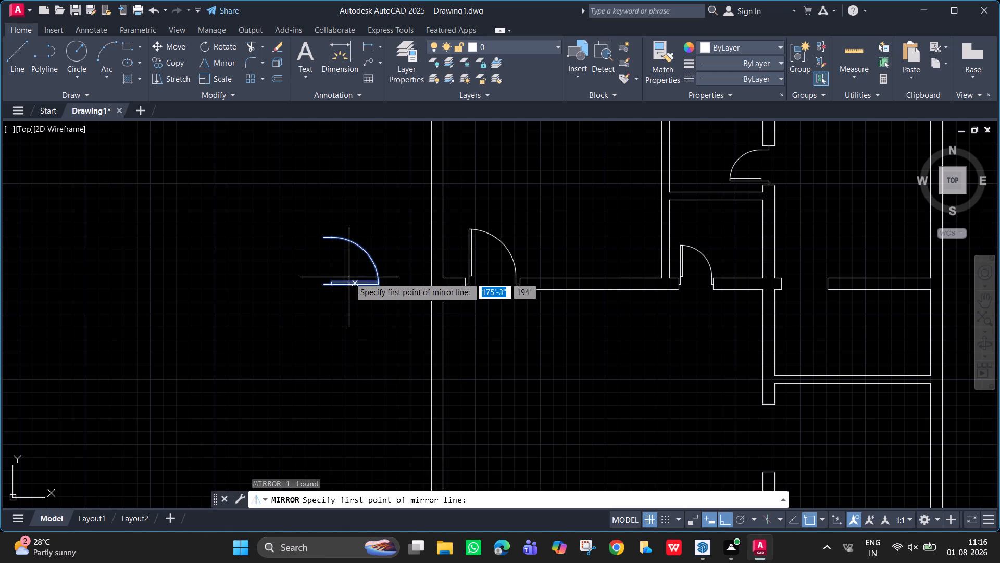
left_click(312, 228)
left_click(381, 232)
left_click_drag(396, 265, 381, 232)
key("space")
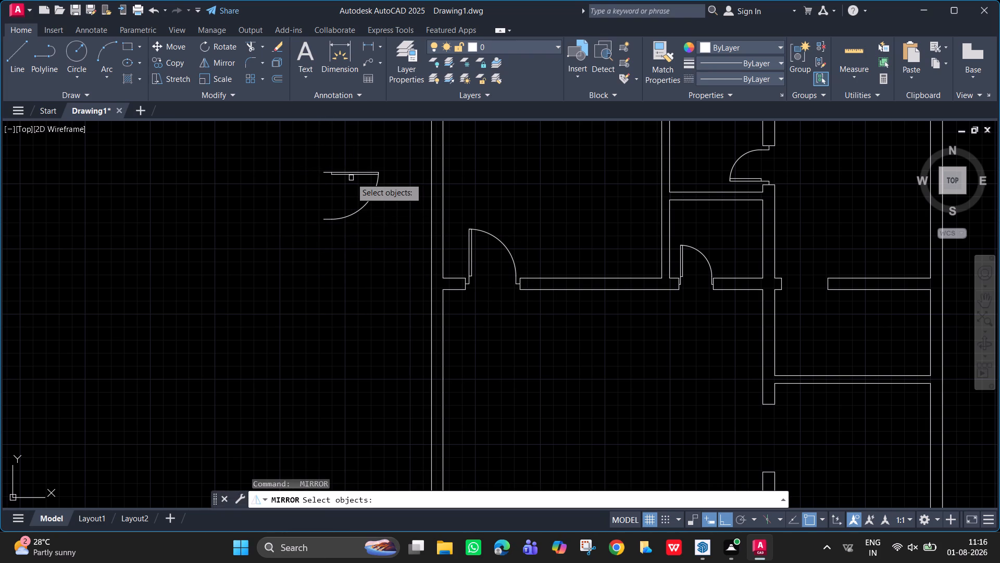
key("Escape")
Move the spare door block from outside the west wall into the opening in the southeast room's west wall, with Ortho off.
key("m")
key("Return")
left_click(346, 175)
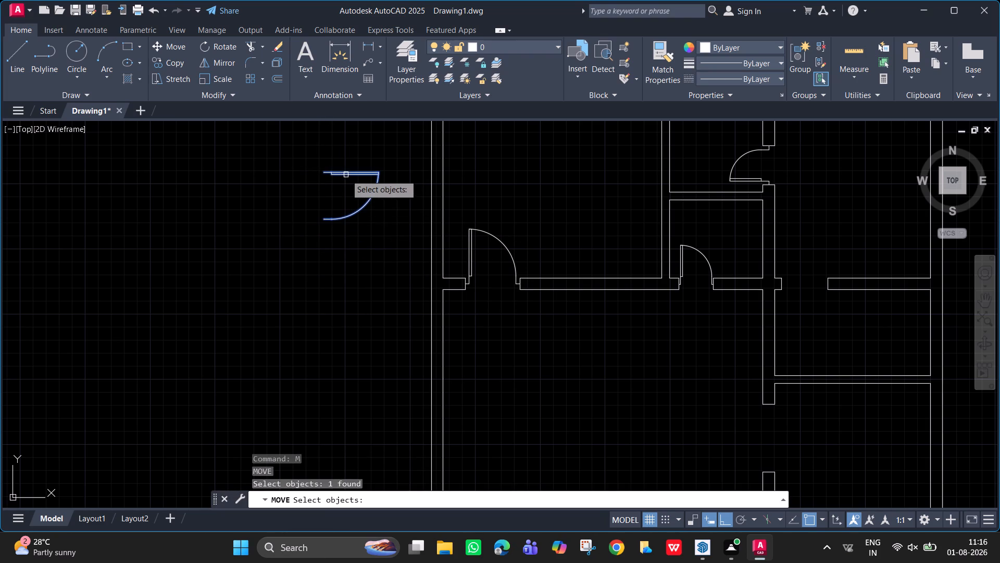
key("space")
scroll(322, 174, "up", 2)
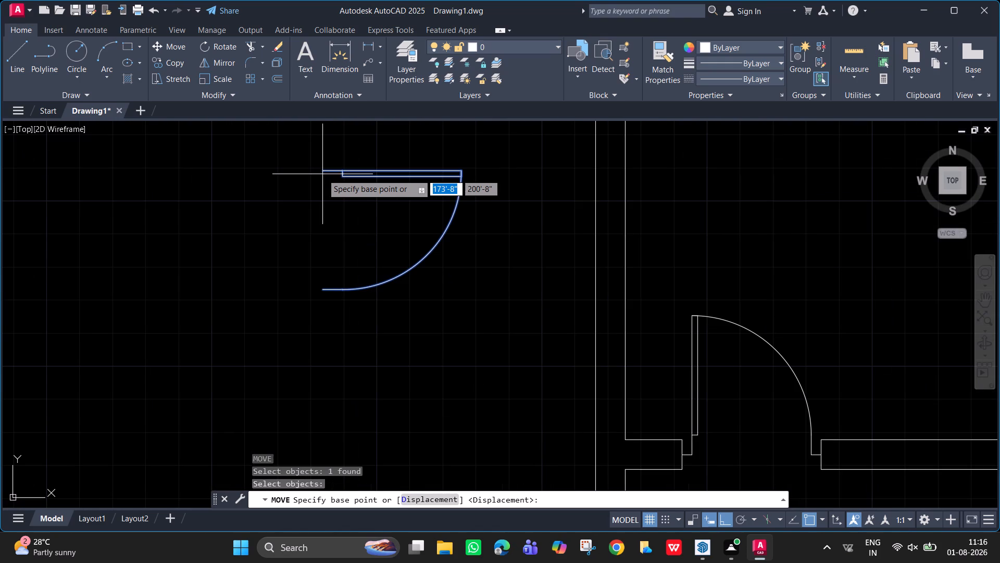
left_click(322, 170)
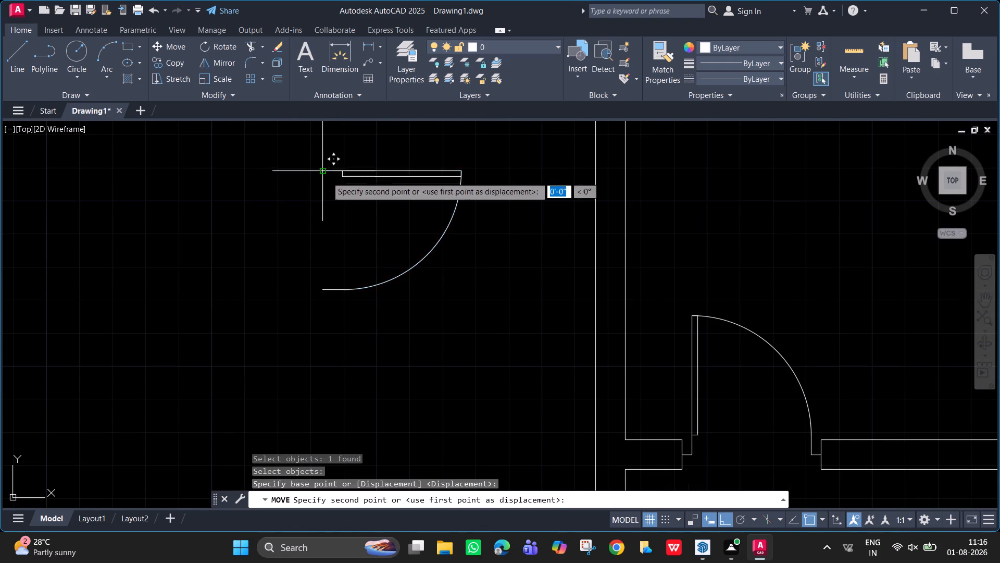
scroll(673, 266, "down", 3)
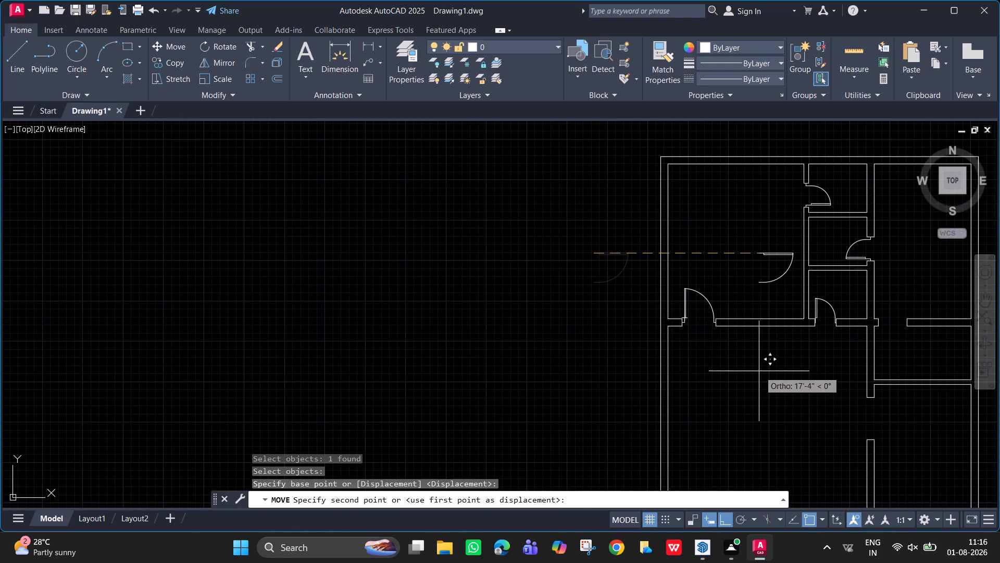
key("F8")
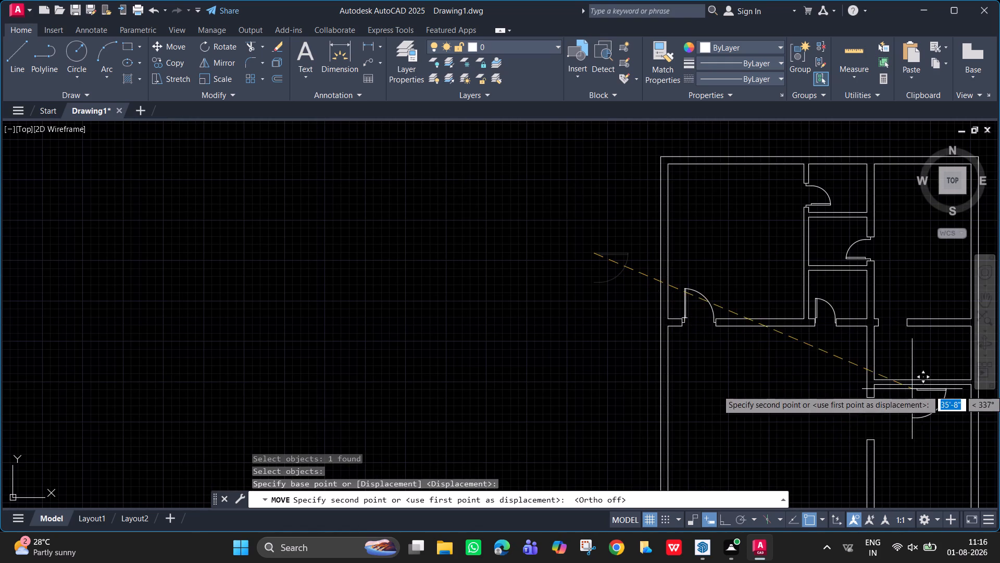
scroll(899, 399, "up", 4)
scroll(880, 396, "down", 2)
middle_click_drag(862, 396, 735, 255)
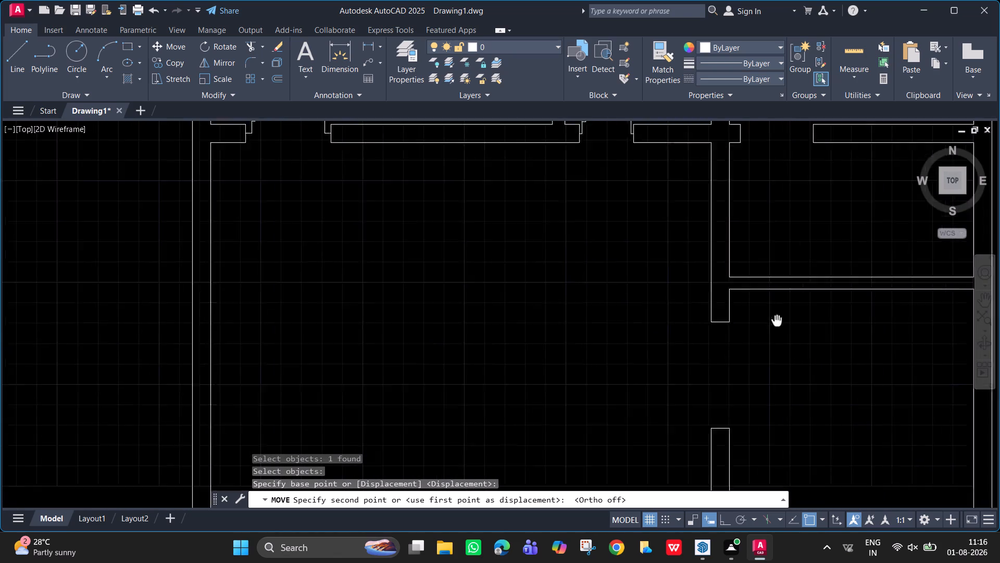
middle_click_drag(735, 255, 709, 205)
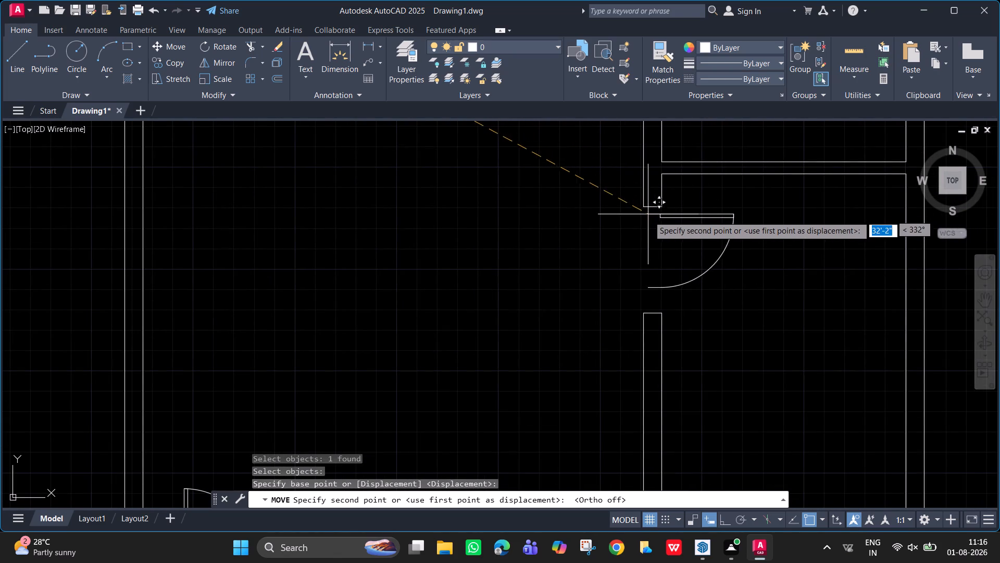
left_click(647, 222)
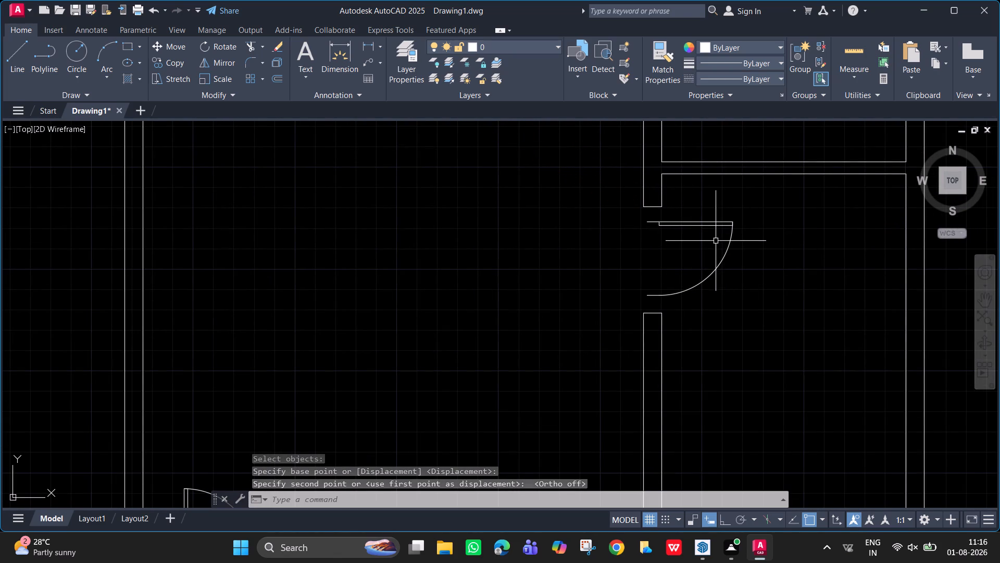
Erase the short vertical line joining the middle small room's door to the south jamb of its opening.
scroll(608, 226, "down", 1)
middle_click_drag(575, 285, 573, 290)
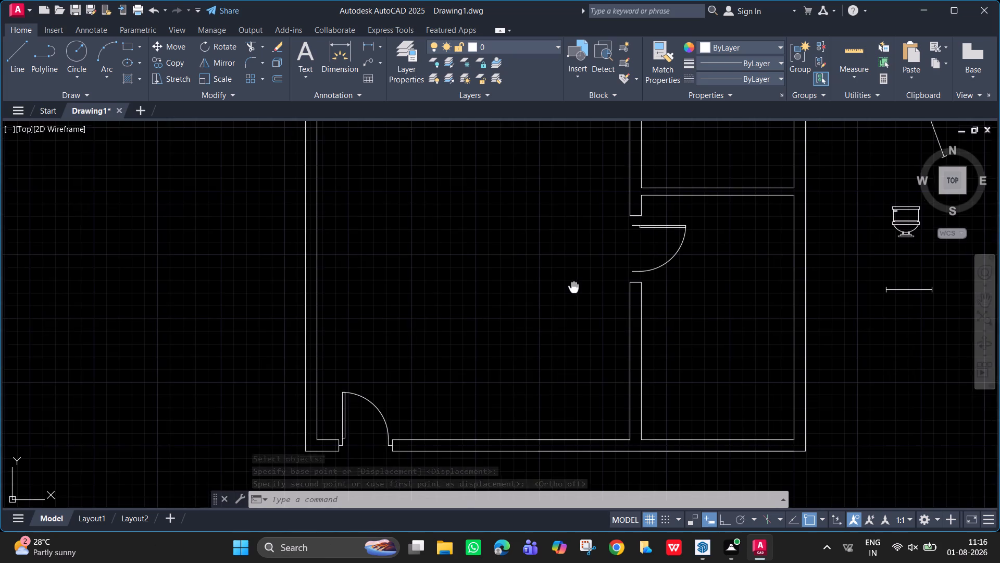
middle_click_drag(573, 290, 567, 326)
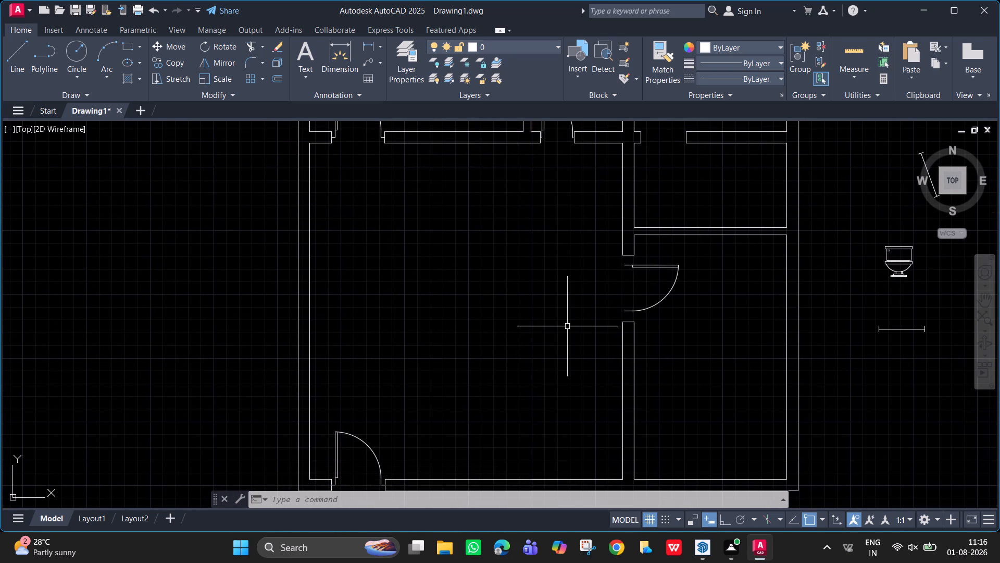
middle_click_drag(593, 183, 546, 332)
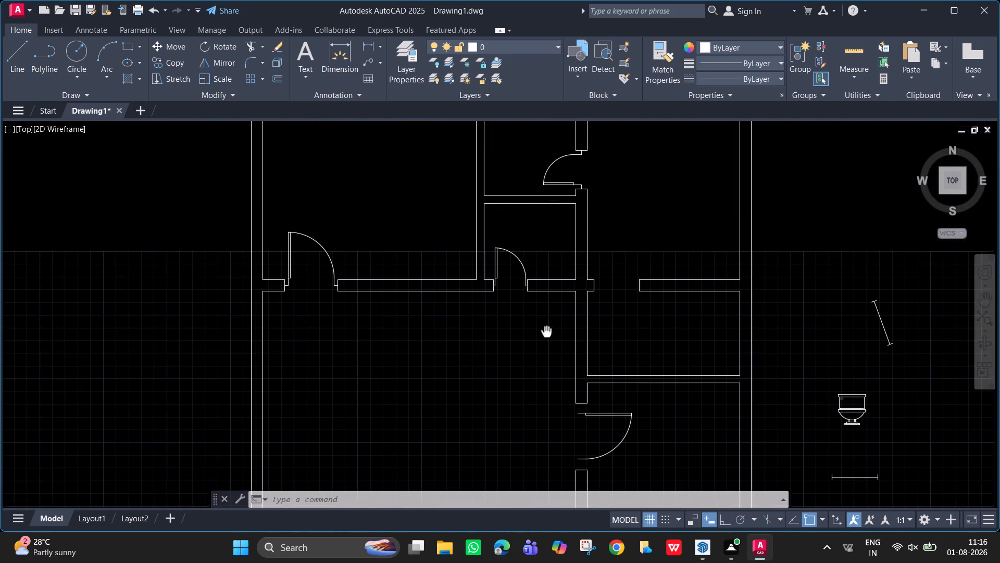
middle_click_drag(546, 332, 546, 334)
scroll(582, 192, "up", 1)
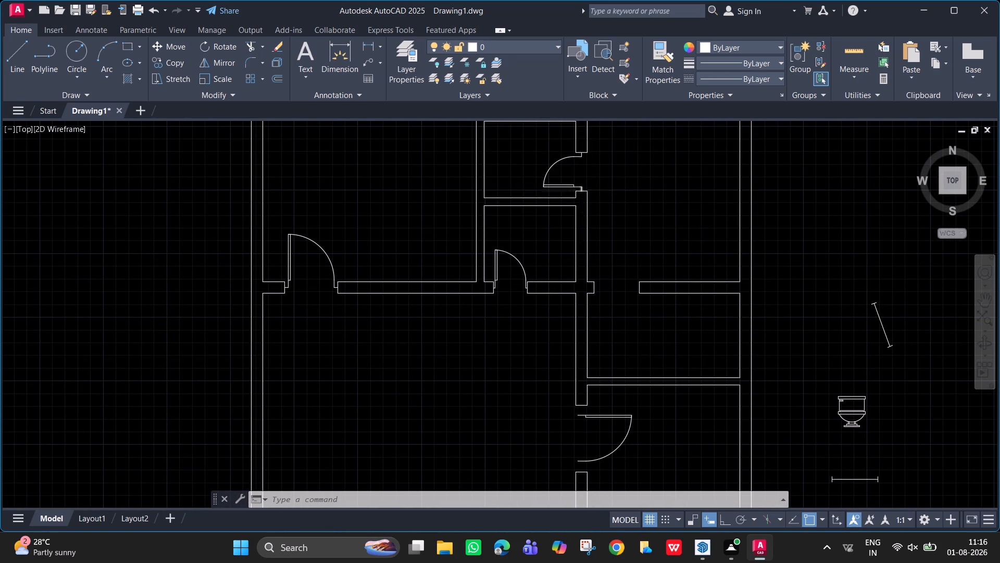
scroll(582, 192, "up", 2)
middle_click_drag(581, 184, 564, 371)
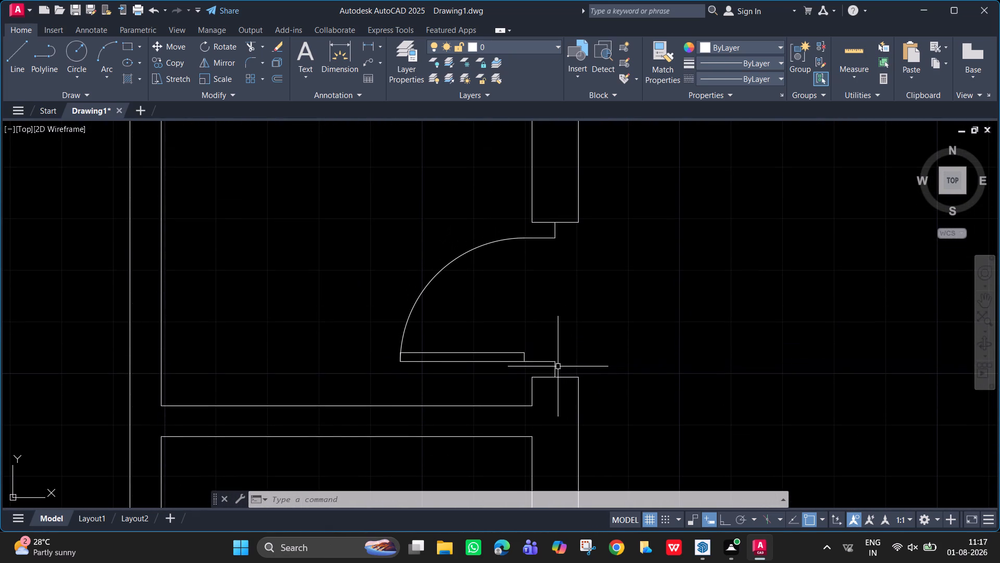
left_click(554, 365)
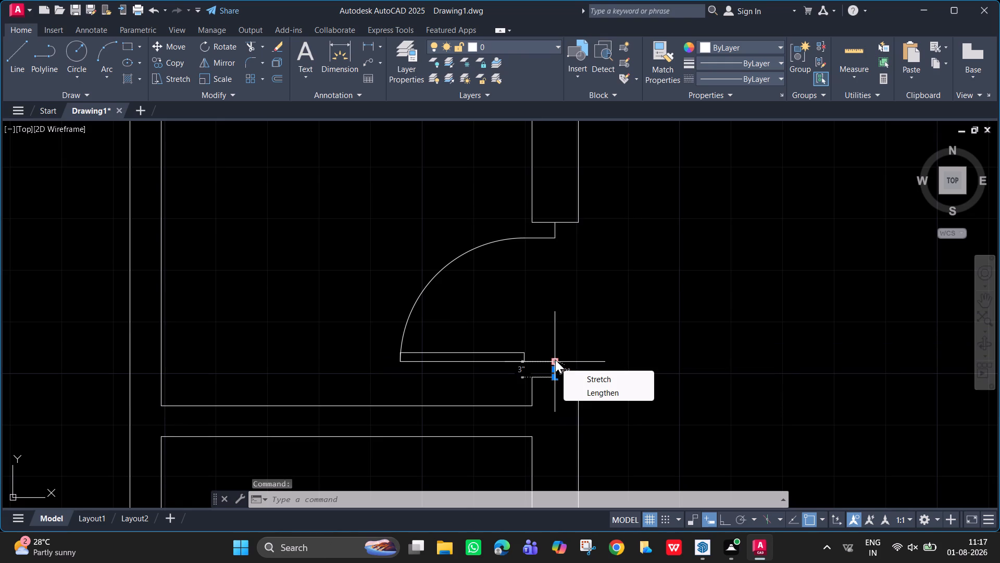
key("Delete")
key("Delete")
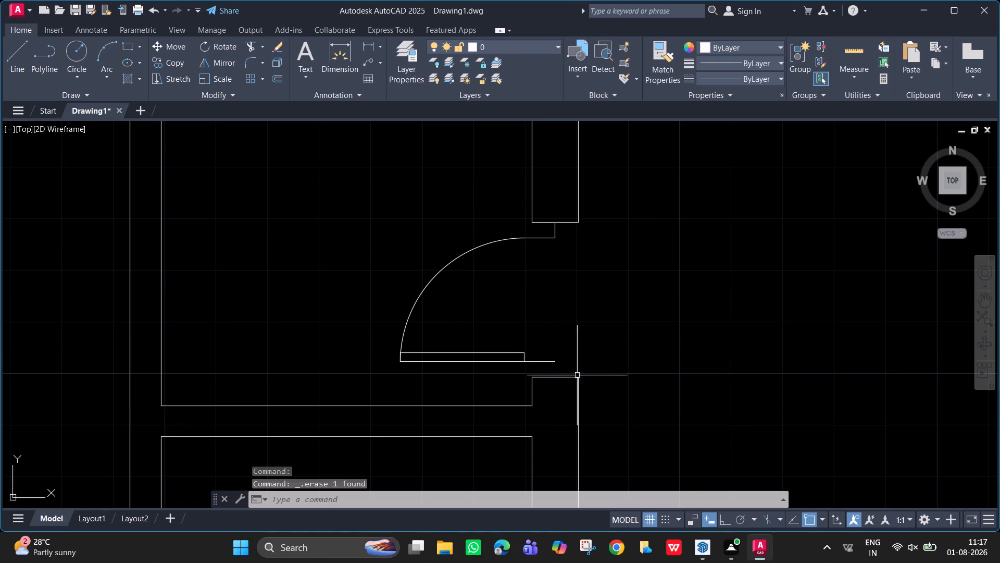
Draw a 1" vertical line upward from the midpoint of that opening's south jamb, with Ortho on.
key("l")
key("Return")
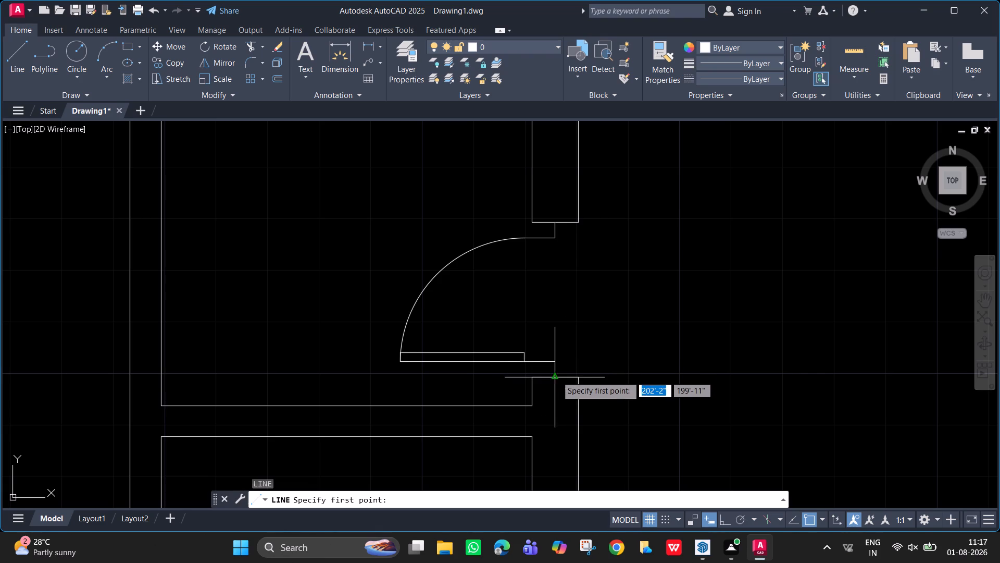
left_click(556, 379)
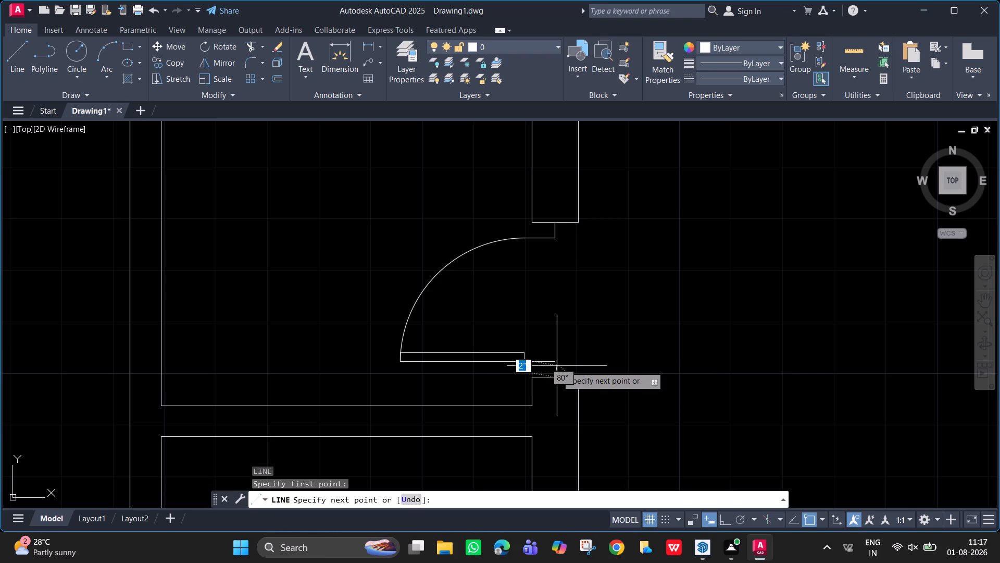
key("F8")
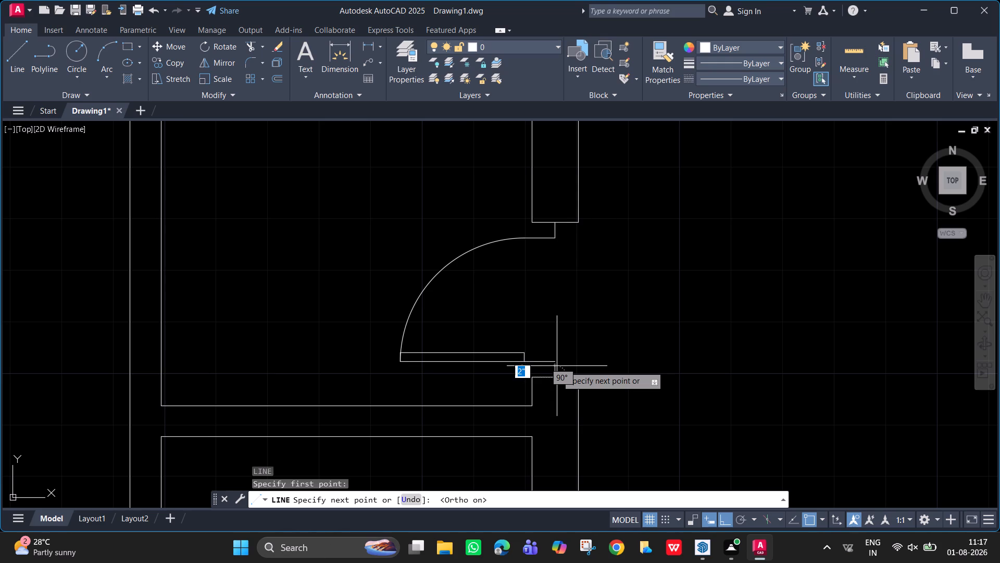
key("1")
key("shift+quotedbl")
key("Return")
key("Escape")
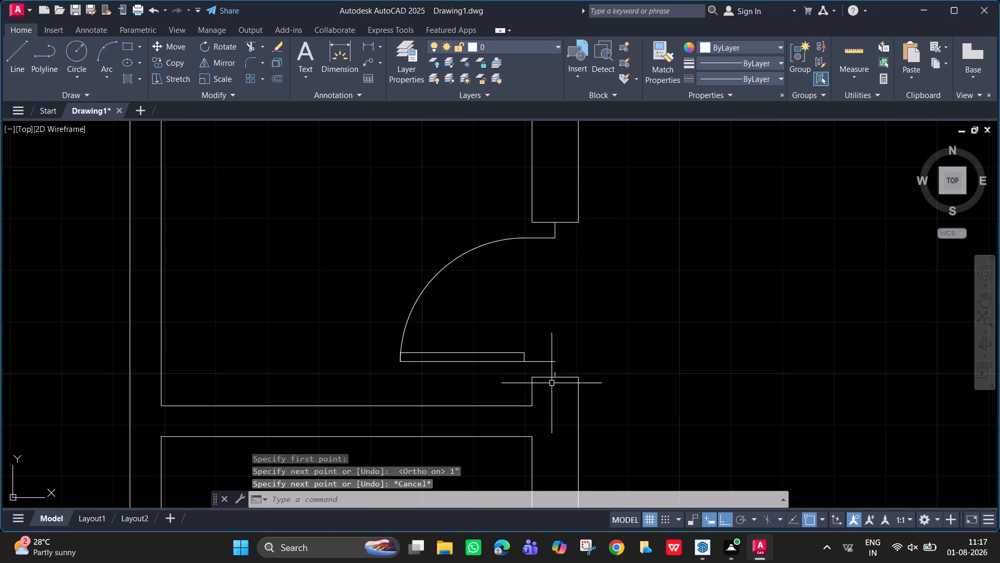
Check the new jamb line's length with a linear dimension and erase the dimension.
scroll(552, 382, "up", 5)
left_click(372, 48)
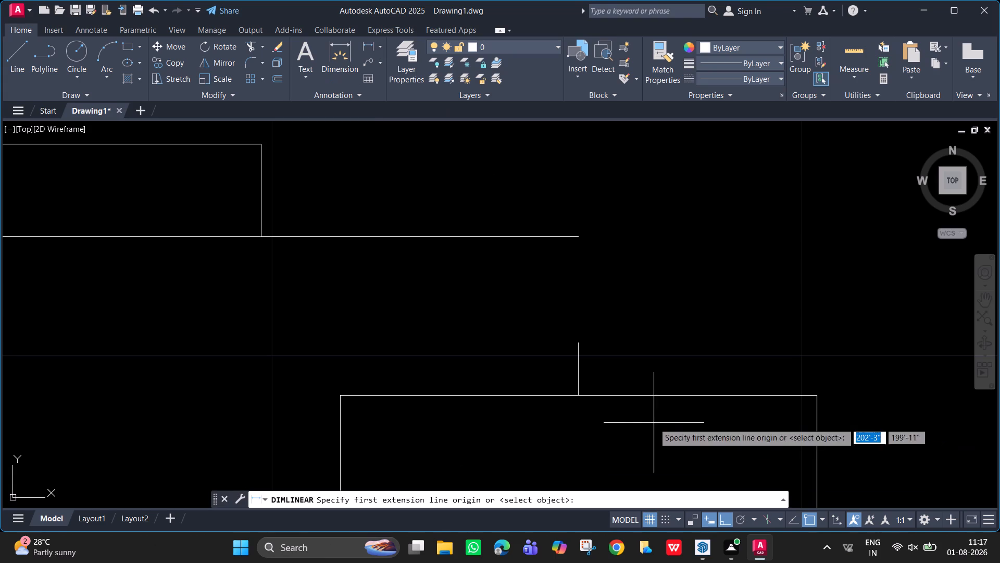
left_click(580, 398)
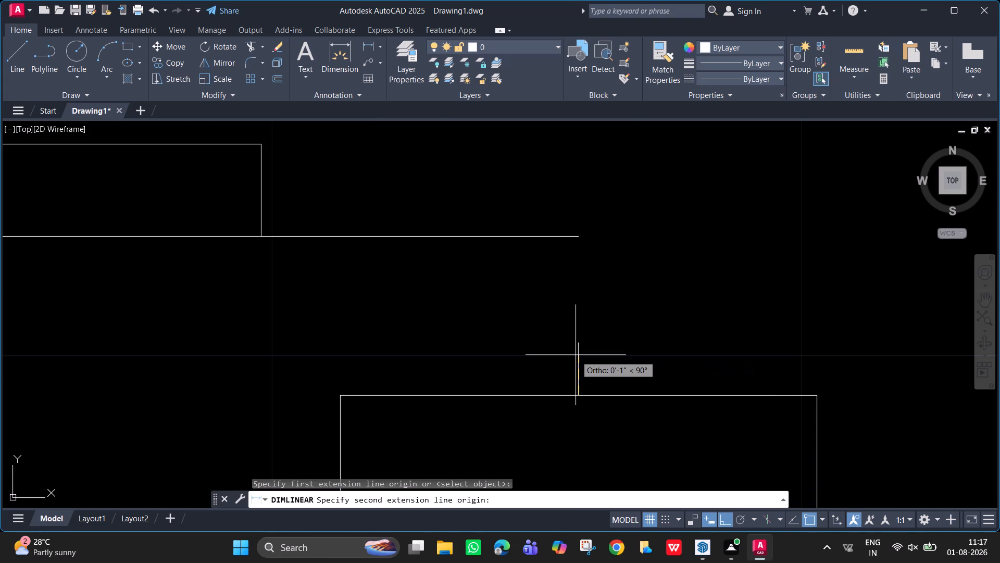
left_click(578, 344)
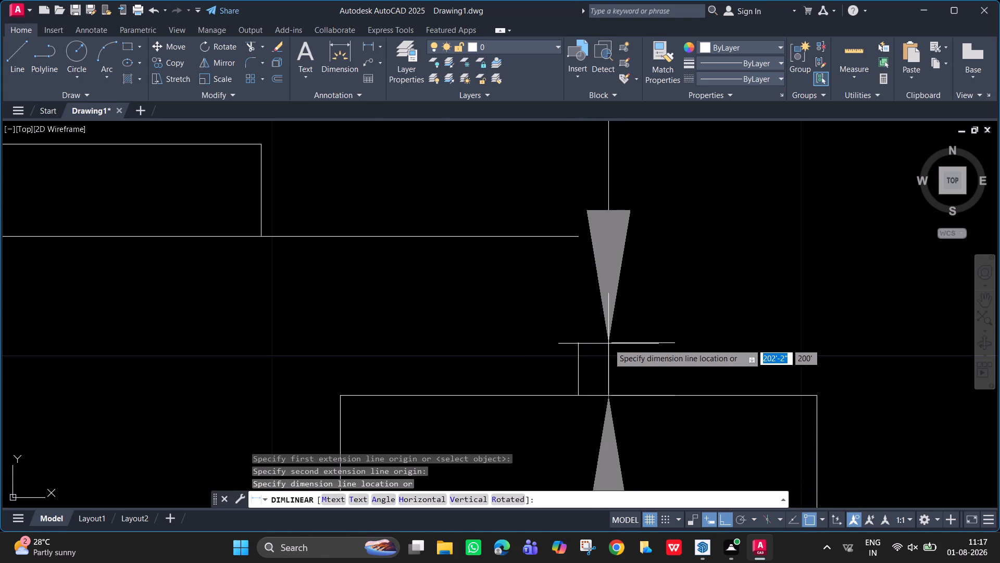
left_click(608, 344)
scroll(619, 337, "down", 4)
scroll(600, 279, "up", 4)
scroll(654, 331, "down", 1)
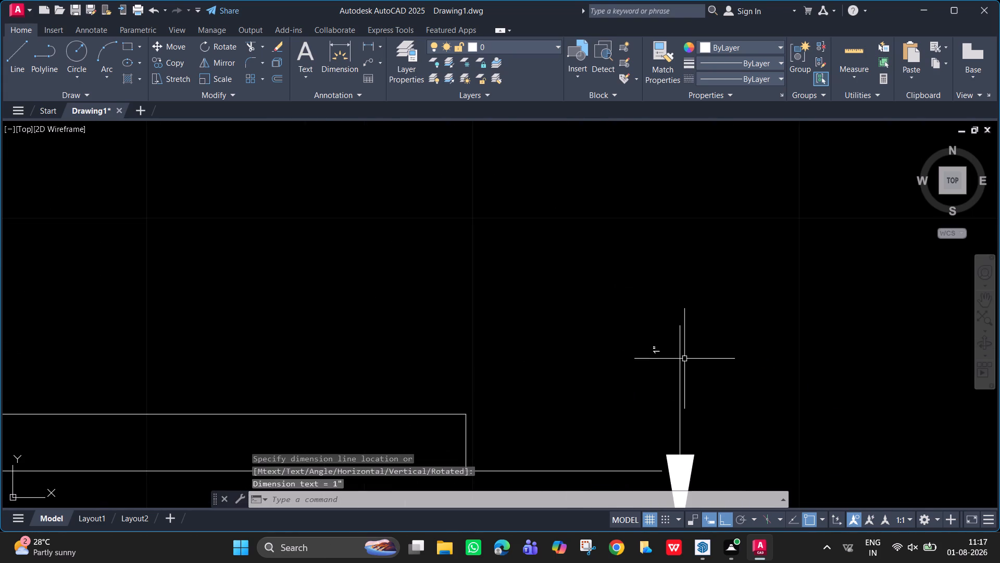
scroll(690, 362, "down", 4)
left_click(688, 373)
key("Delete")
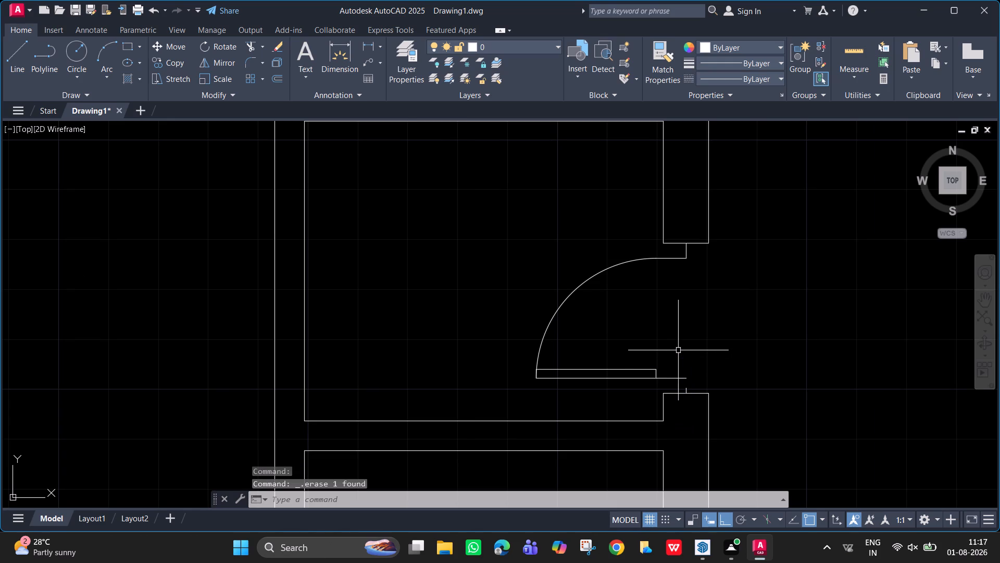
Check the gap between the southern small room's door and its east jamb with a linear dimension and erase the dimension.
middle_click_drag(517, 417, 518, 370)
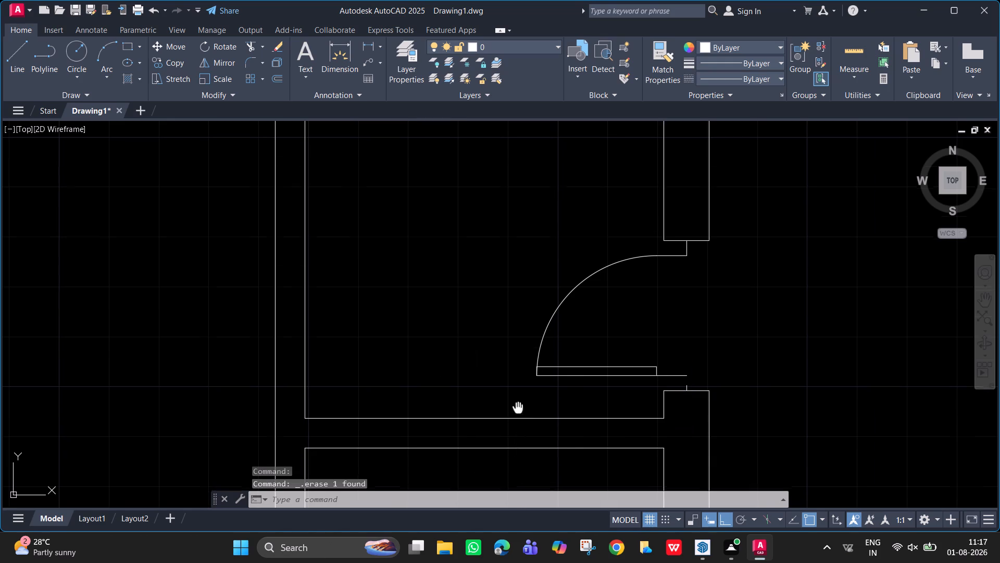
middle_click_drag(518, 370, 527, 104)
middle_click_drag(646, 382, 611, 170)
scroll(436, 236, "up", 3)
middle_click_drag(496, 267, 599, 203)
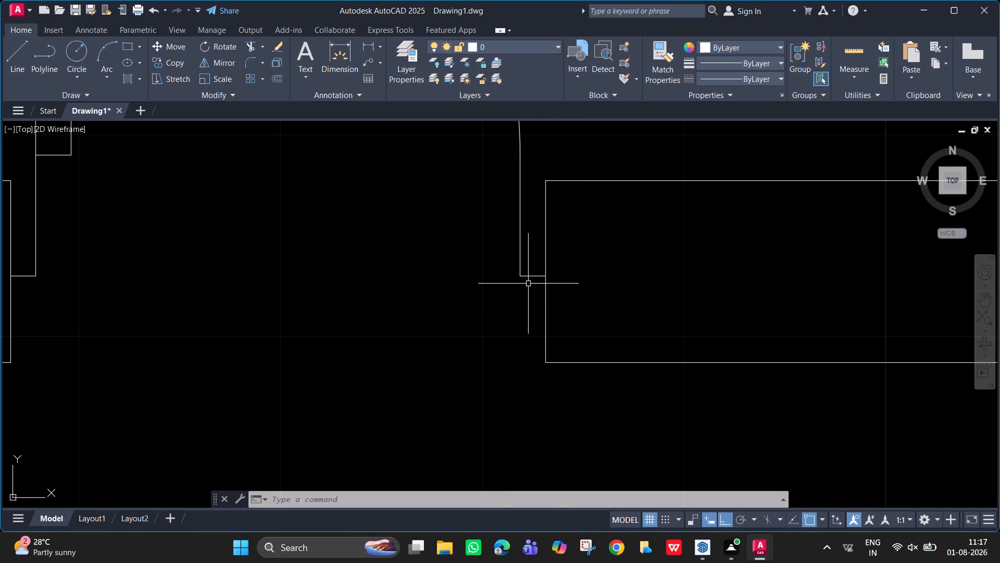
left_click(365, 47)
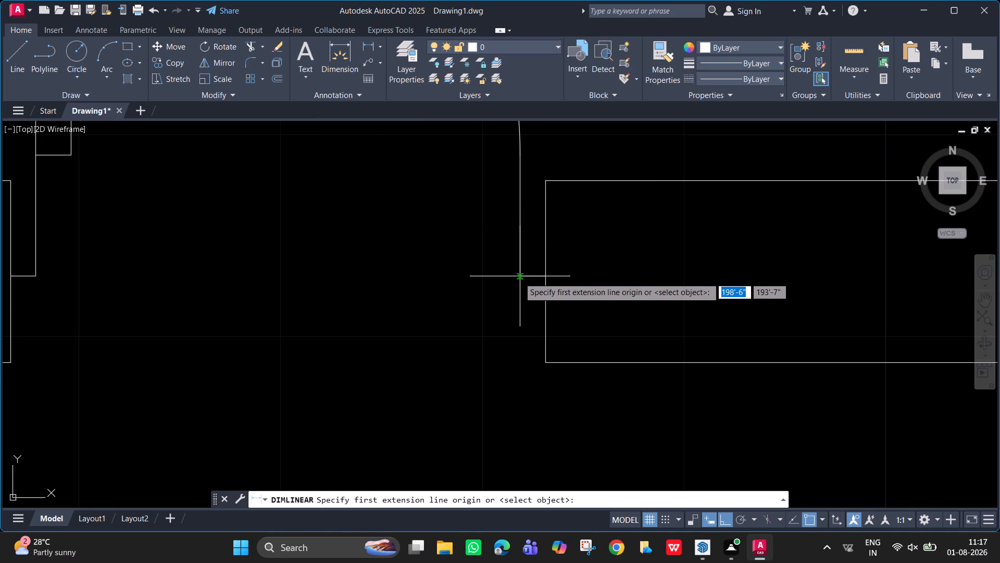
left_click(544, 277)
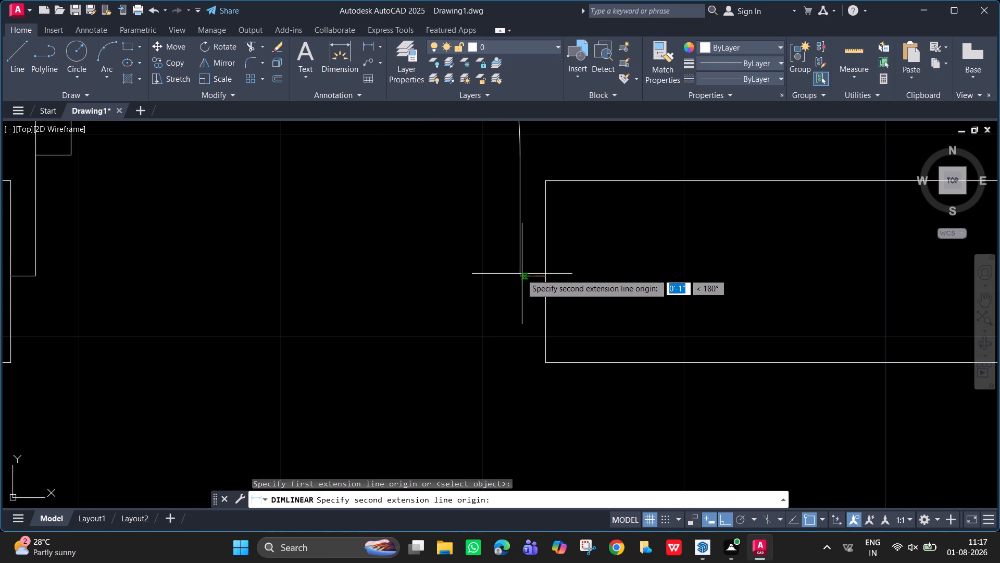
left_click(519, 276)
left_click(516, 290)
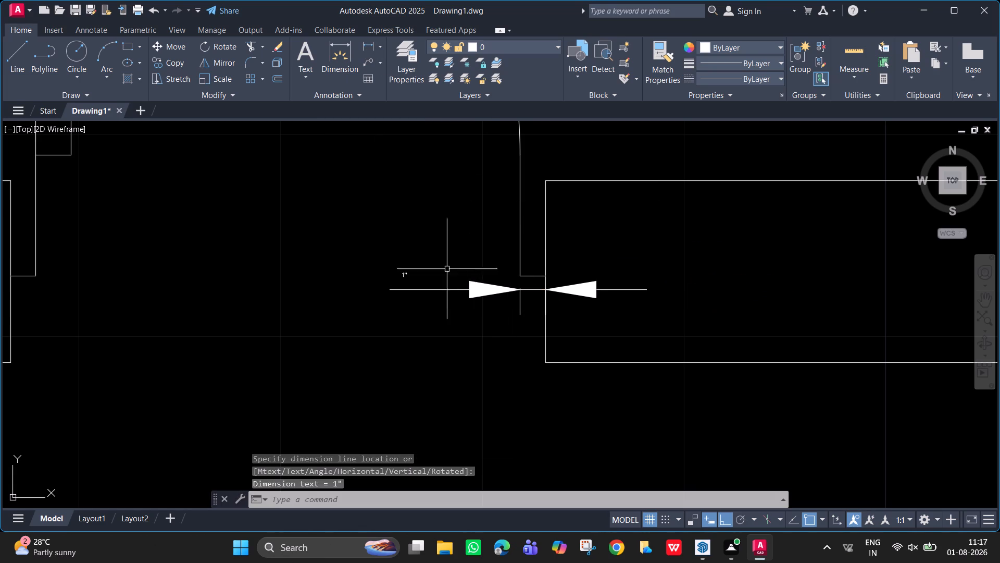
left_click(471, 290)
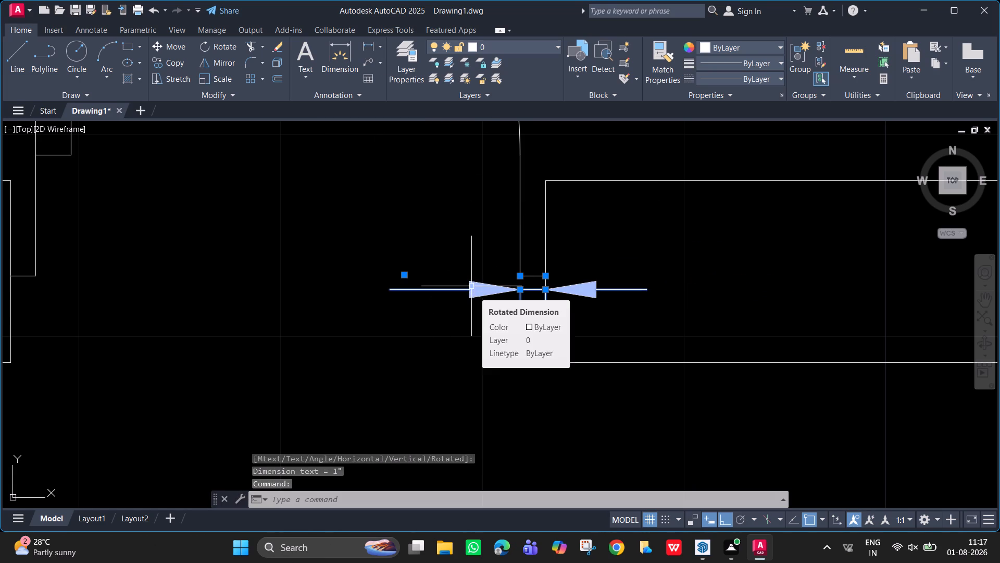
key("BackSpace")
key("Delete")
key("Delete")
key("BackSpace")
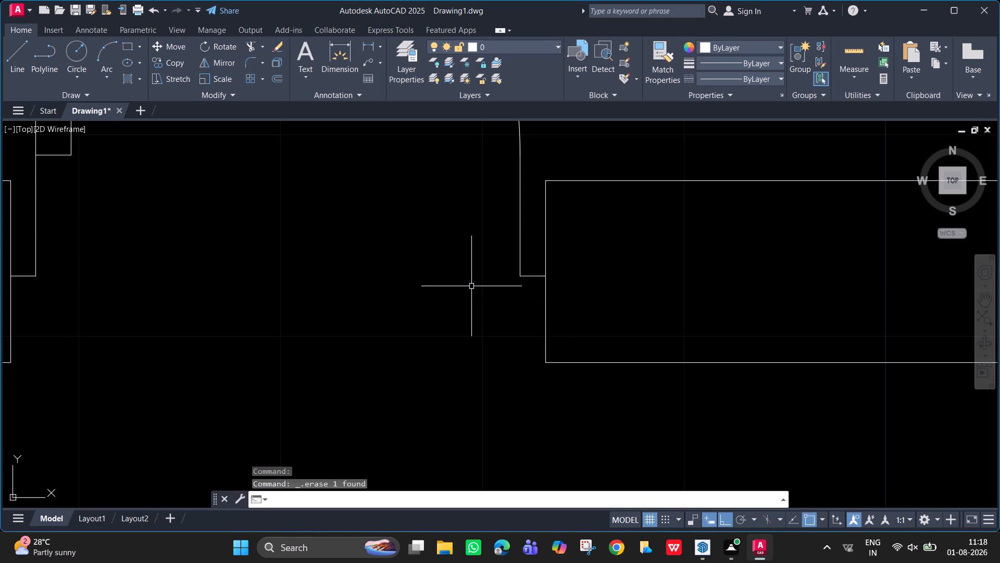
Move the middle small room's door down so its hinge-side end meets the top of the 1" line on the south jamb.
scroll(679, 271, "down", 4)
middle_click_drag(751, 202, 553, 403)
middle_click_drag(610, 274, 575, 362)
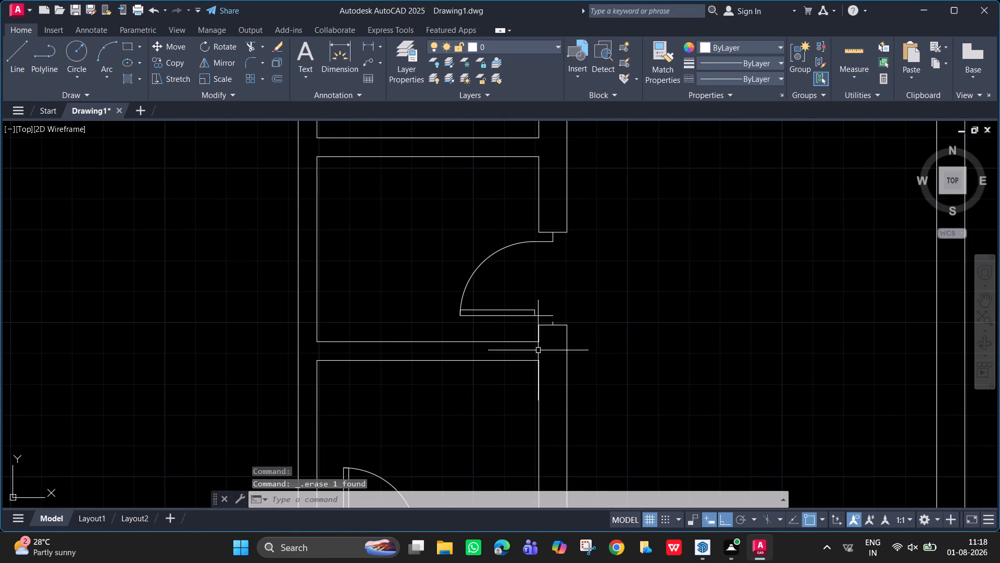
middle_click_drag(550, 362, 565, 174)
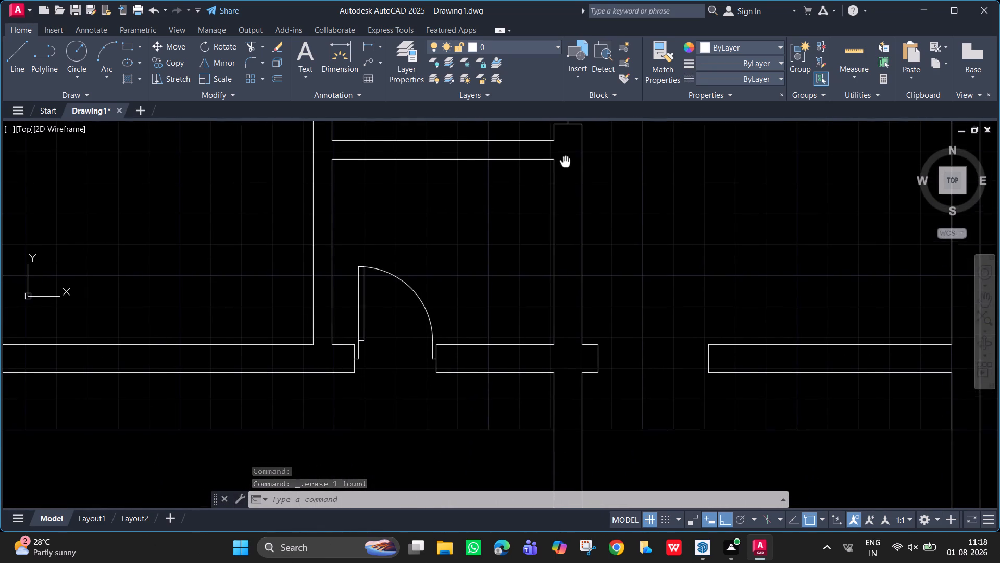
middle_click_drag(565, 174, 544, 342)
scroll(535, 276, "up", 5)
scroll(535, 277, "down", 3)
middle_click_drag(535, 277, 485, 166)
scroll(485, 166, "up", 1)
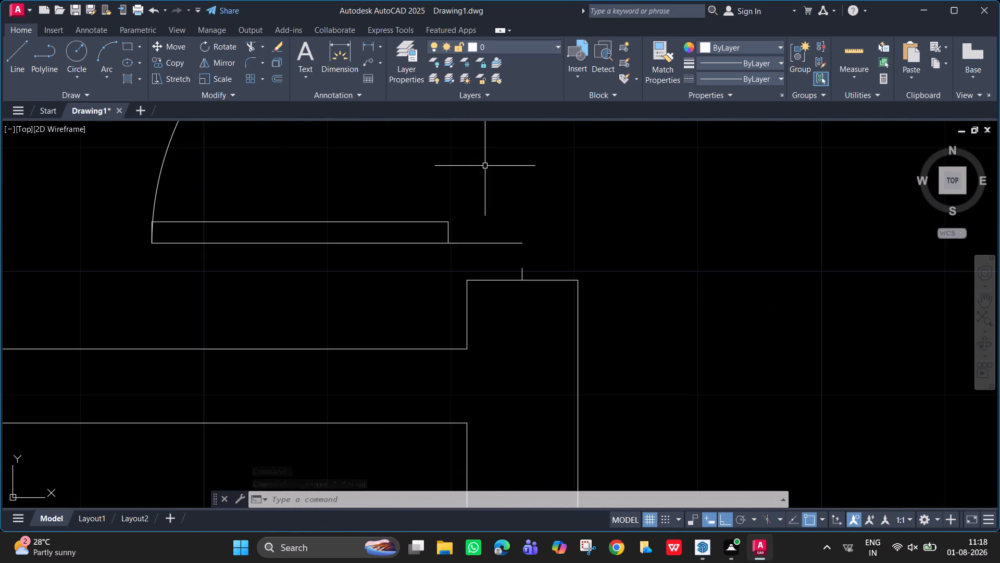
left_click(515, 243)
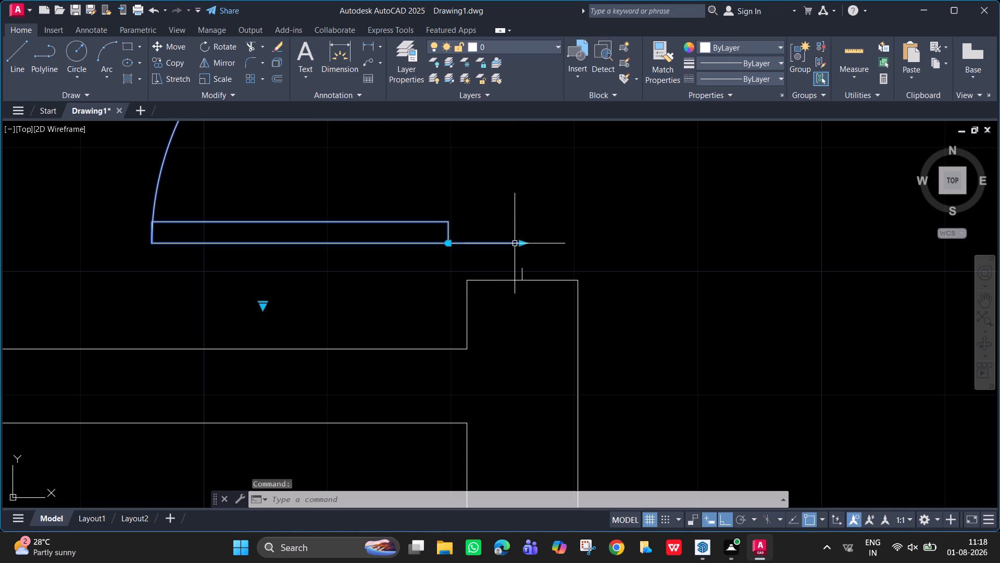
key("m")
key("Return")
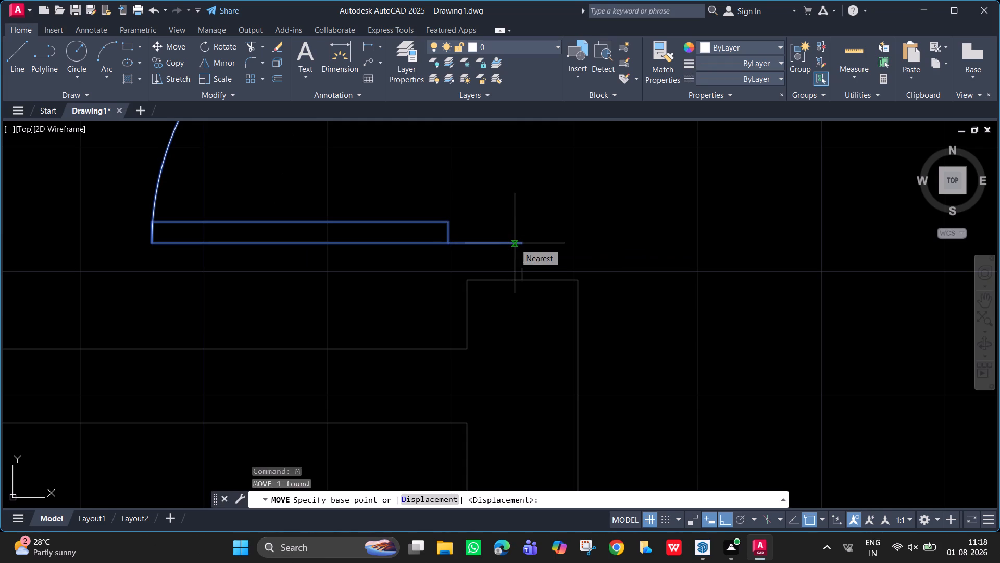
left_click(522, 245)
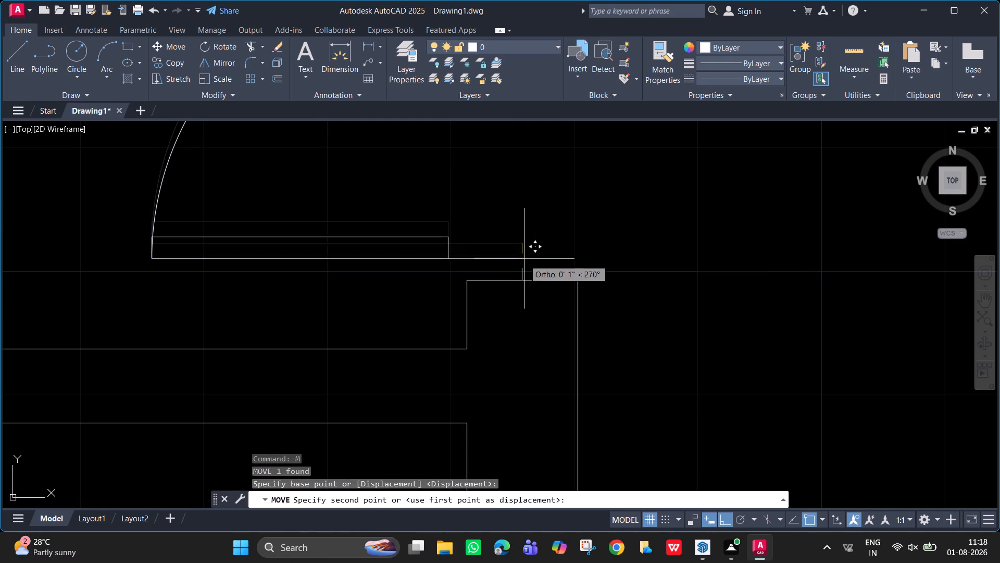
left_click(521, 266)
Erase the short vertical line hanging from the north jamb of the middle small room's door opening.
scroll(593, 213, "down", 2)
middle_click_drag(570, 225, 549, 413)
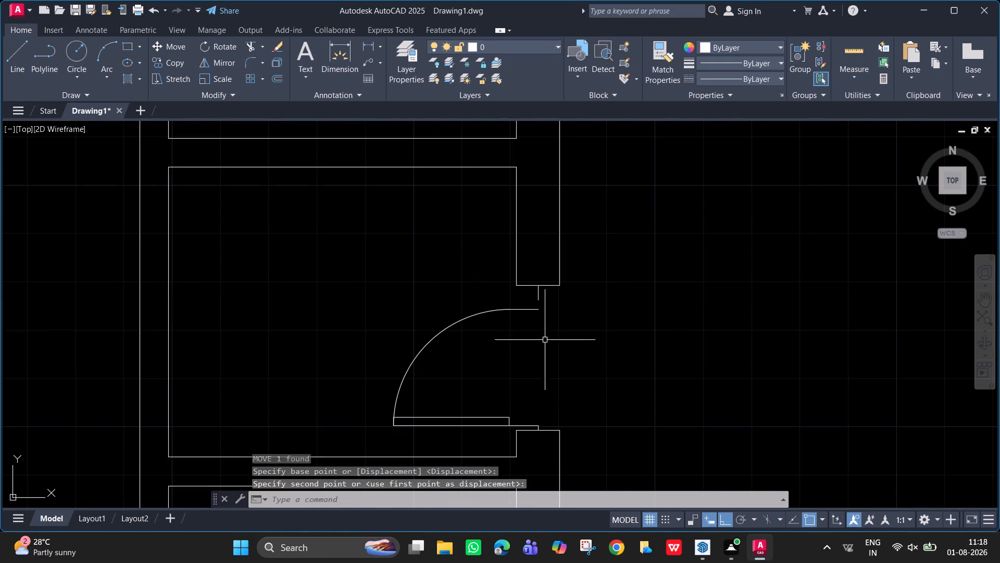
scroll(550, 321, "up", 3)
middle_click_drag(550, 321, 560, 377)
scroll(560, 376, "down", 1)
left_click_drag(525, 310, 525, 304)
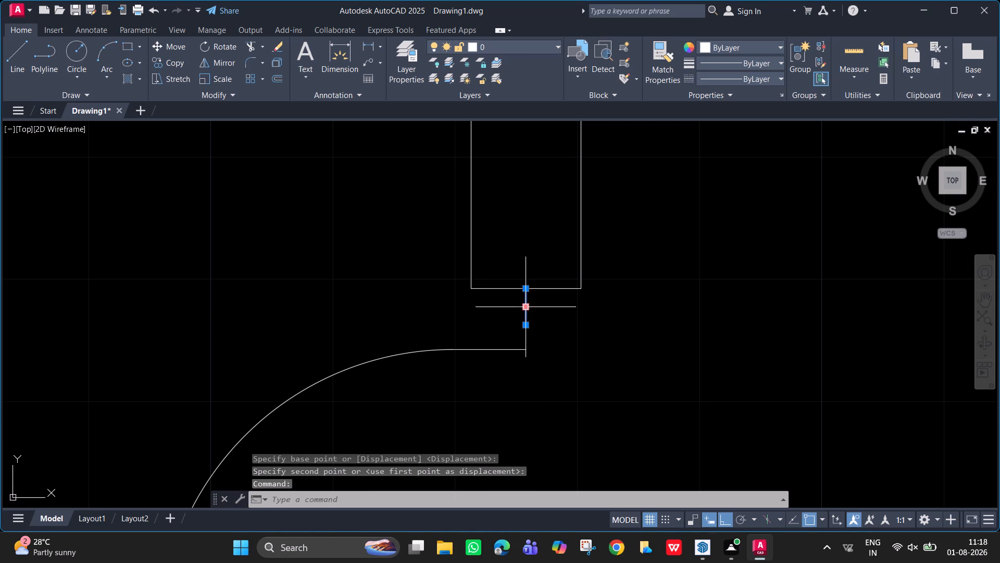
key("Delete")
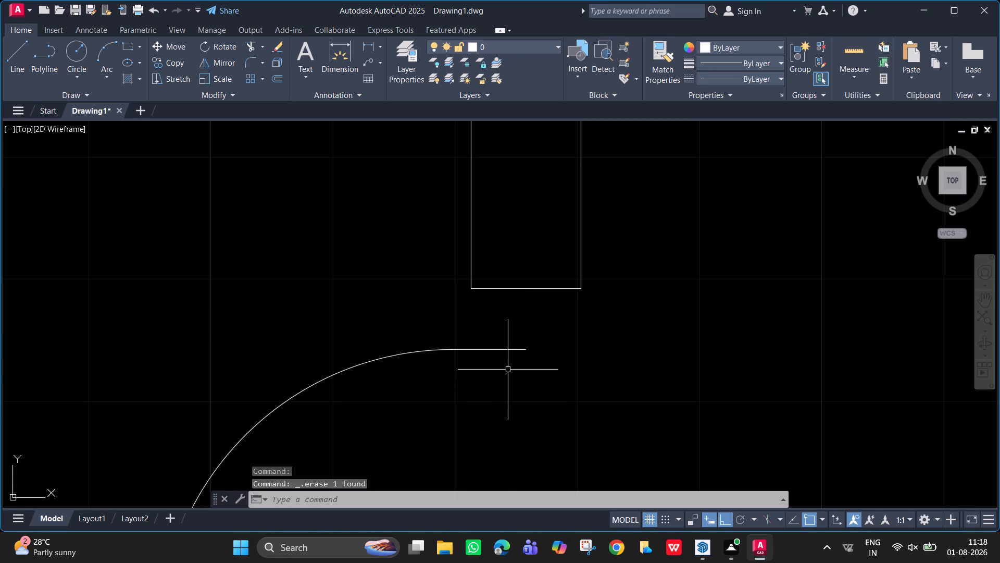
Draw a 1" vertical line upward from the end of the middle small room's door swing, below the north jamb.
key("l")
key("Return")
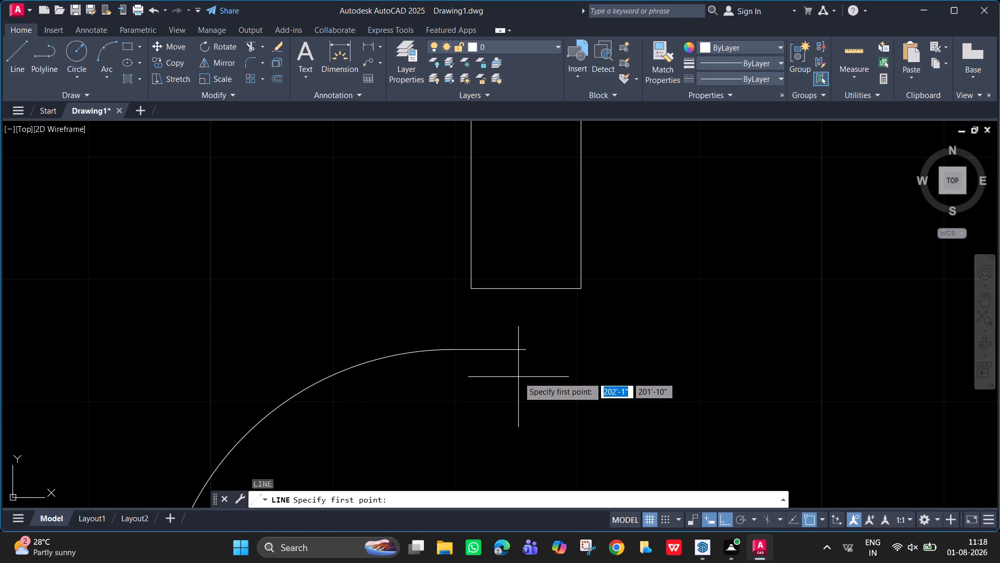
left_click(523, 351)
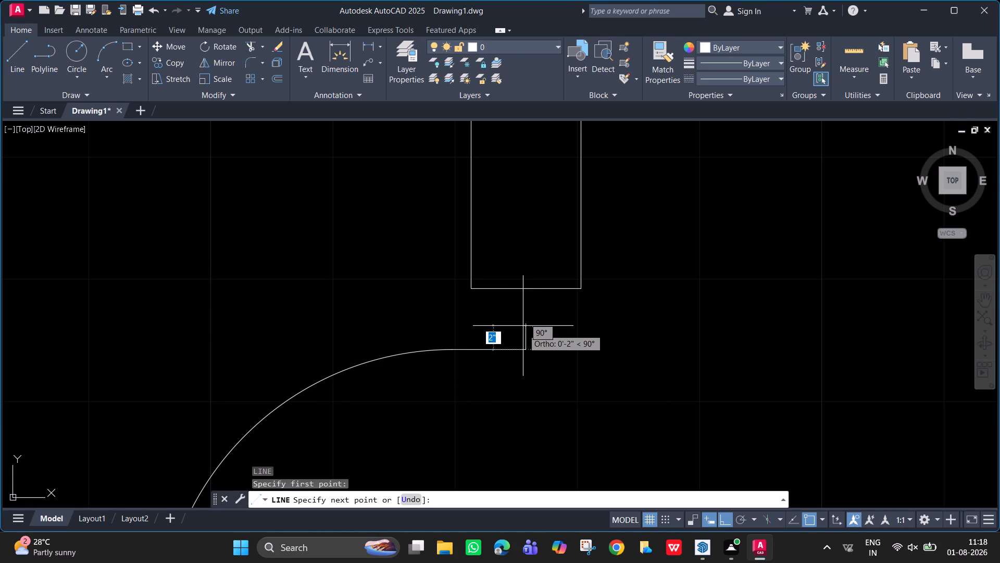
type("1\"")
key("Return")
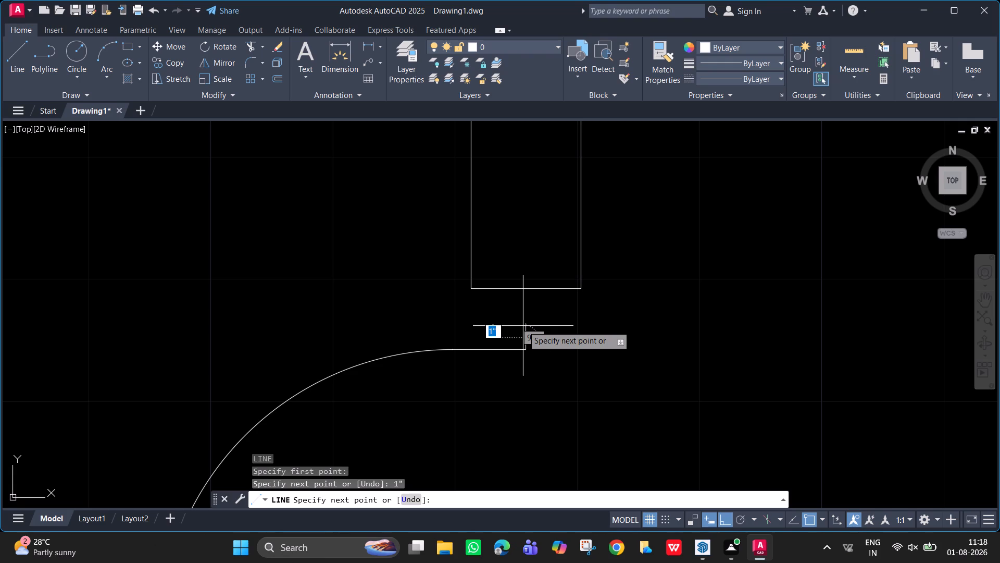
key("space")
Move the opening's north jamb line down from its midpoint to the top of the new 1" line.
left_click(530, 286)
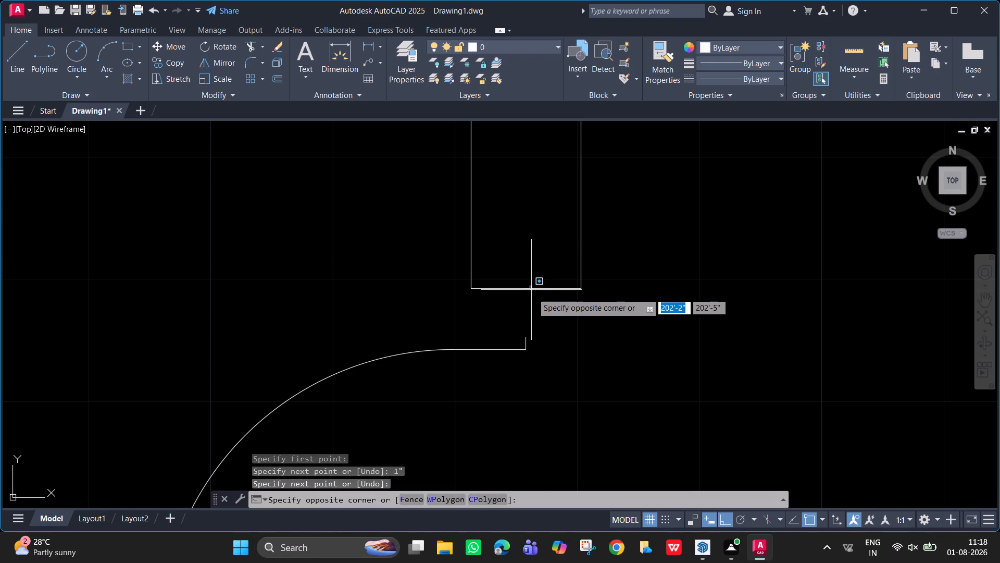
left_click(532, 294)
left_click_drag(530, 293, 516, 278)
left_click(516, 278)
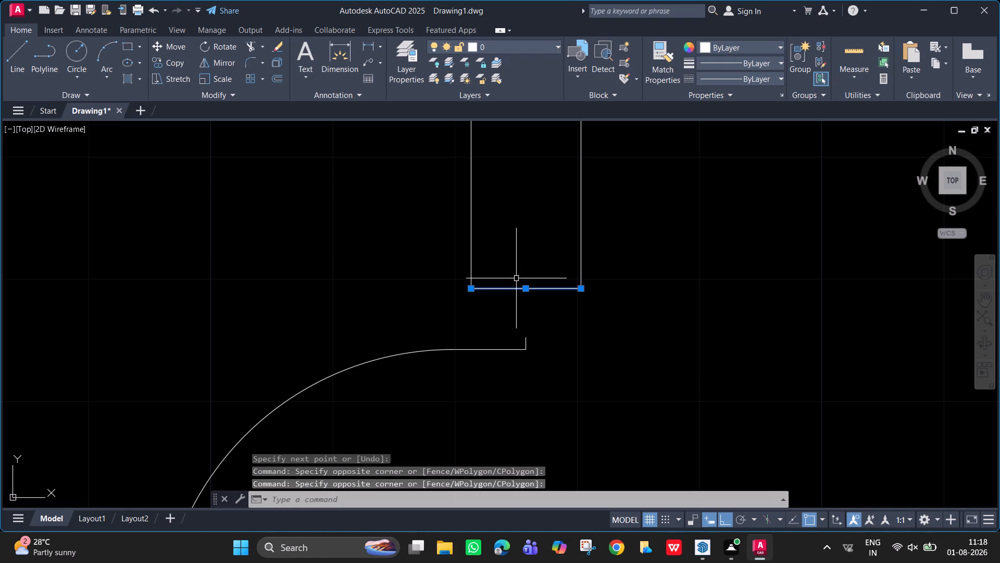
key("m")
key("Return")
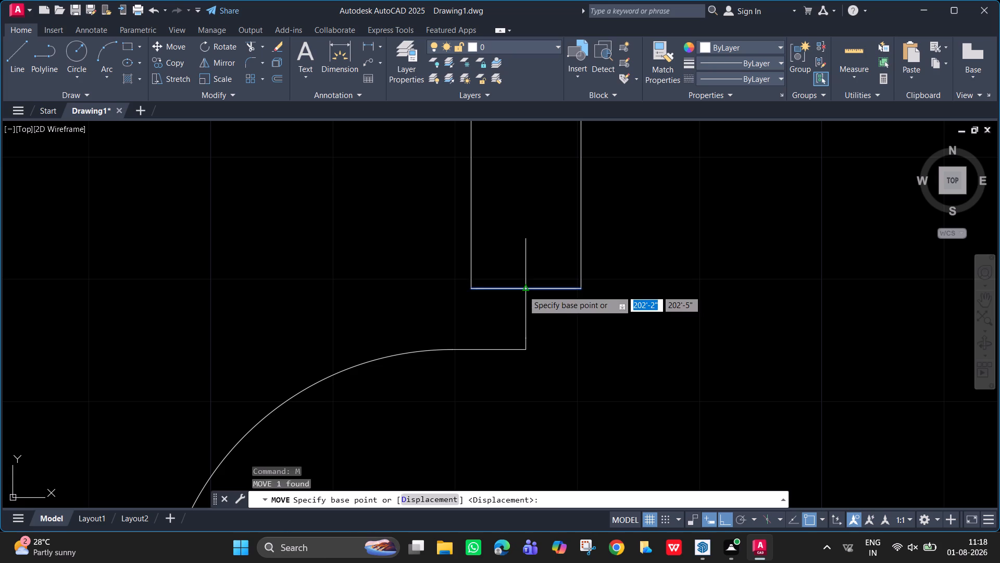
left_click(523, 290)
left_click(527, 340)
key("space")
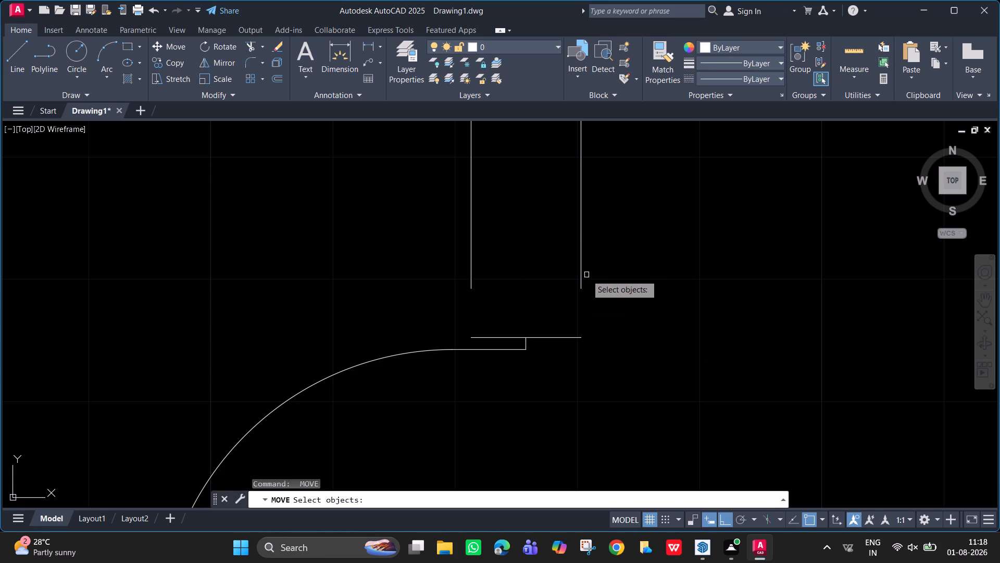
key("Escape")
Extend both wall lines above the middle small room's door down to the moved north jamb line.
key("e")
key("x")
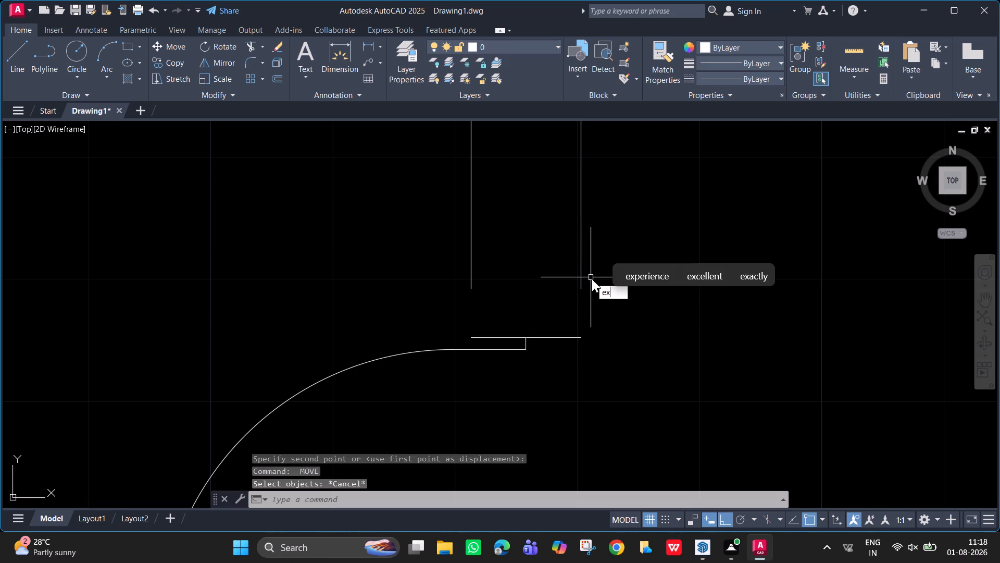
key("Return")
left_click(582, 269)
left_click(472, 260)
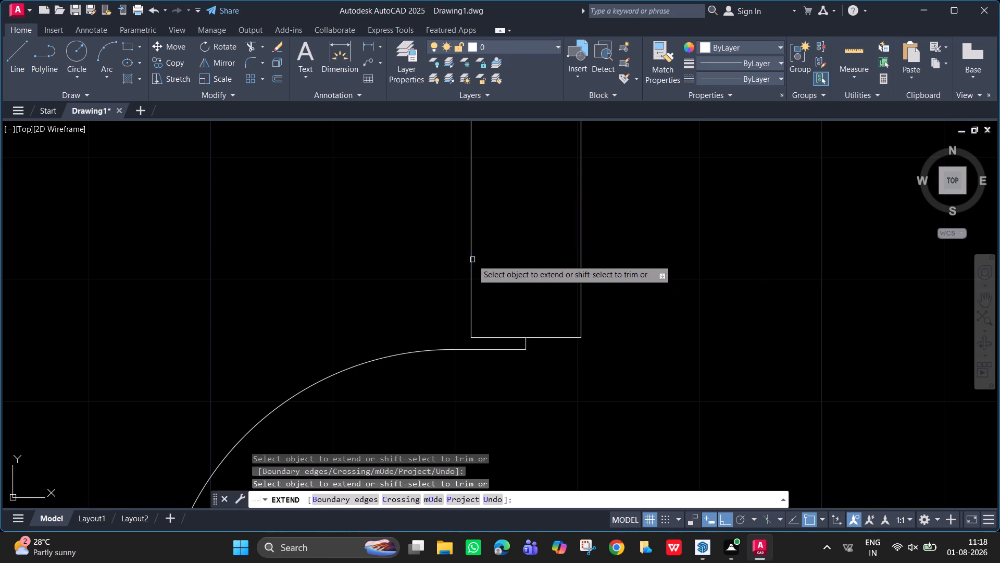
scroll(569, 271, "down", 3)
middle_click_drag(519, 301, 546, 476)
middle_click_drag(331, 294, 375, 327)
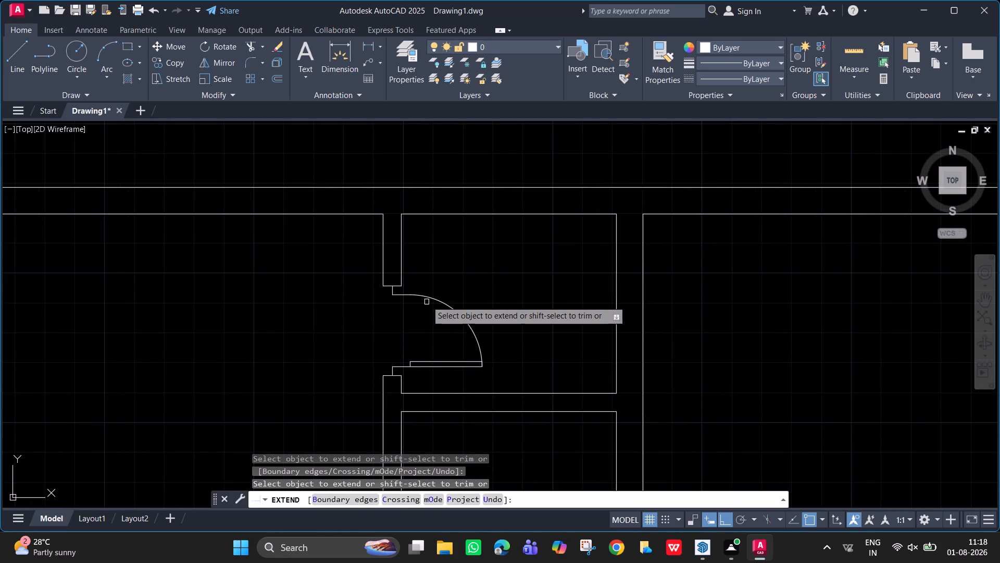
scroll(427, 289, "up", 1)
middle_click_drag(415, 305, 453, 305)
key("space")
Erase the short vertical line joining the northern small room's door to the south jamb of its west opening.
scroll(414, 419, "up", 3)
middle_click_drag(417, 409, 417, 410)
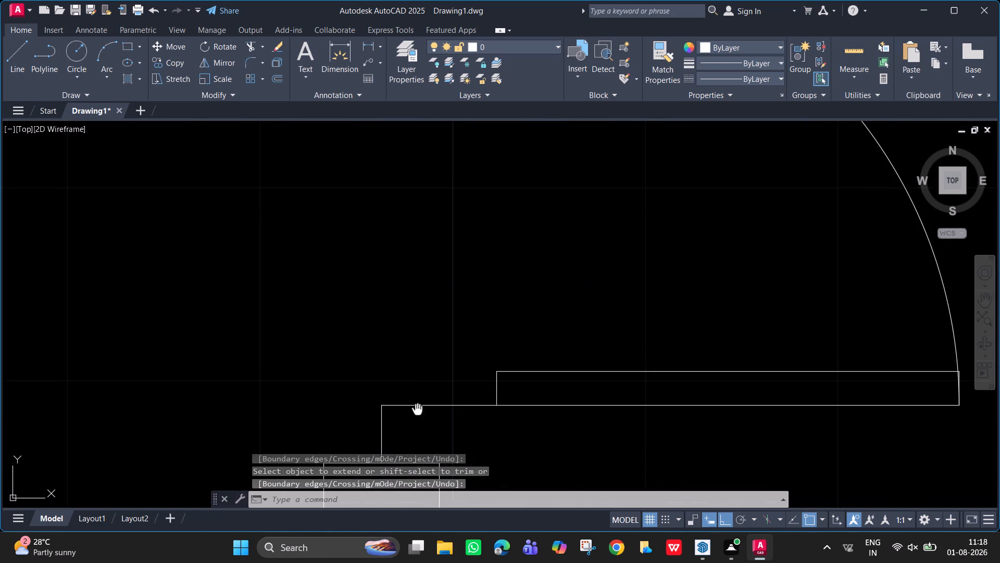
middle_click_drag(417, 410, 419, 305)
key("Escape")
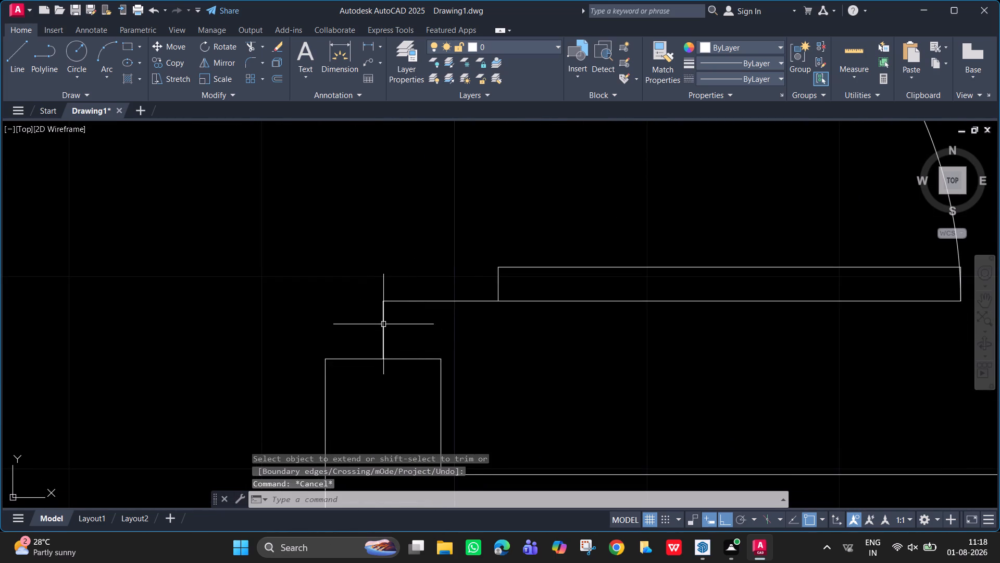
left_click(380, 323)
key("Delete")
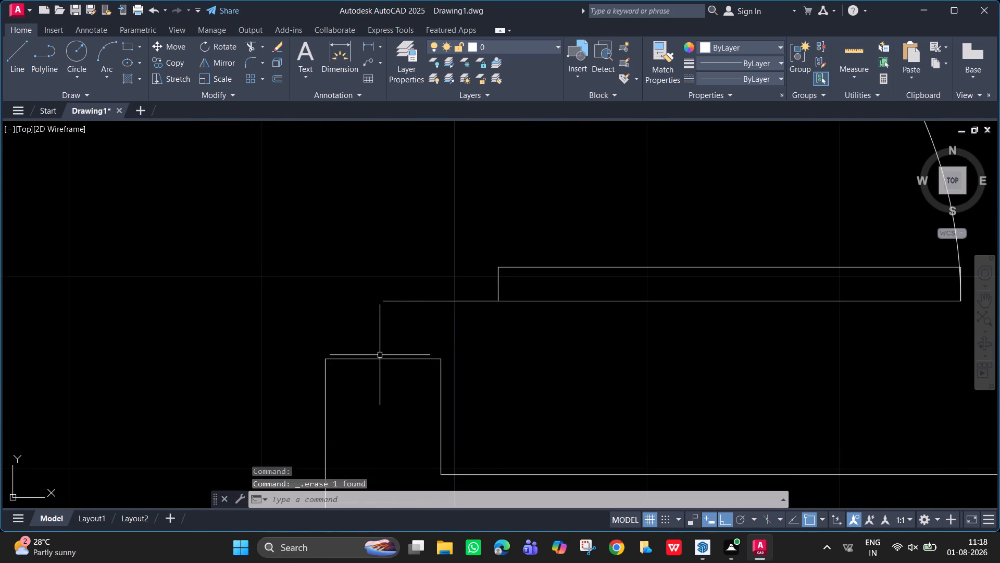
Draw a 1" vertical line upward from the midpoint of the northern small room's south door jamb.
key("l")
key("Return")
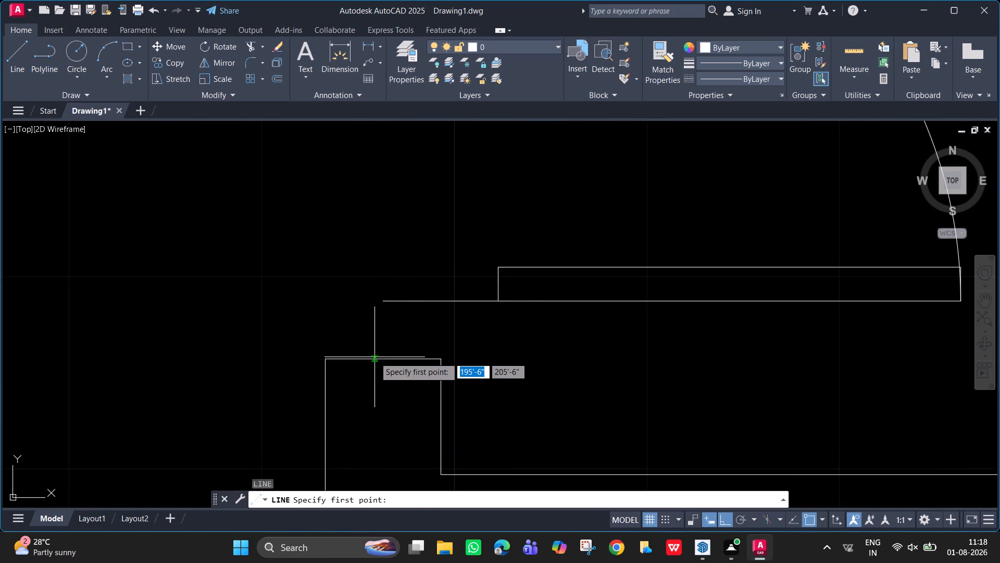
left_click(384, 359)
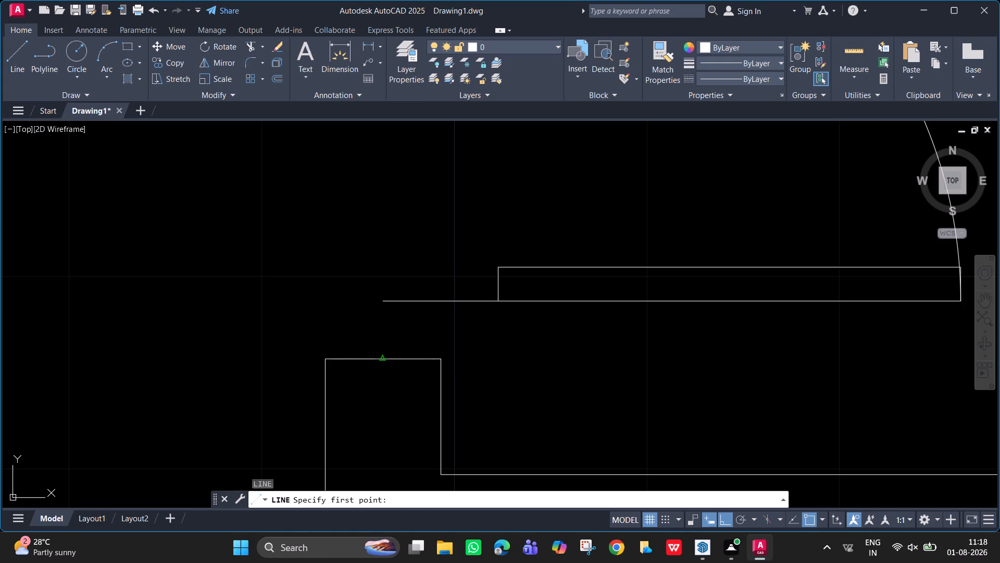
type("1\"")
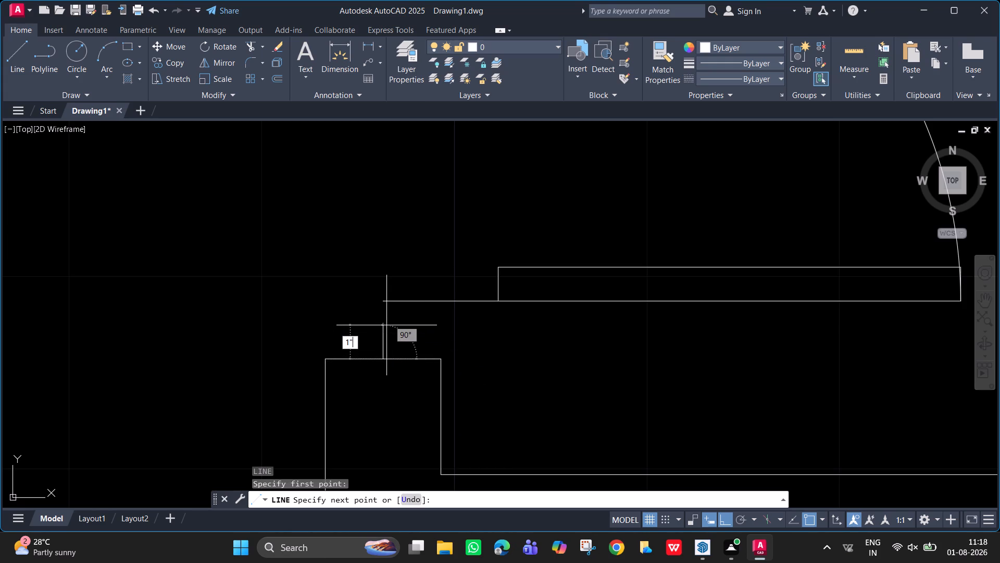
key("Return")
key("space")
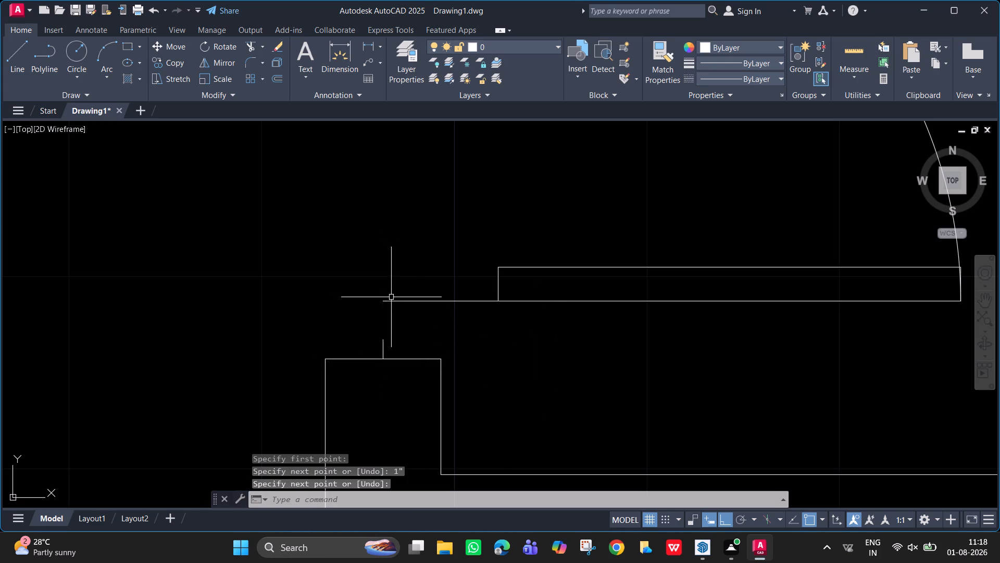
Move the northern small room's door down so its hinge-side end meets the top of the 1" jamb line.
left_click(397, 296)
left_click(418, 315)
left_click_drag(420, 315, 398, 280)
left_click_drag(396, 275, 395, 266)
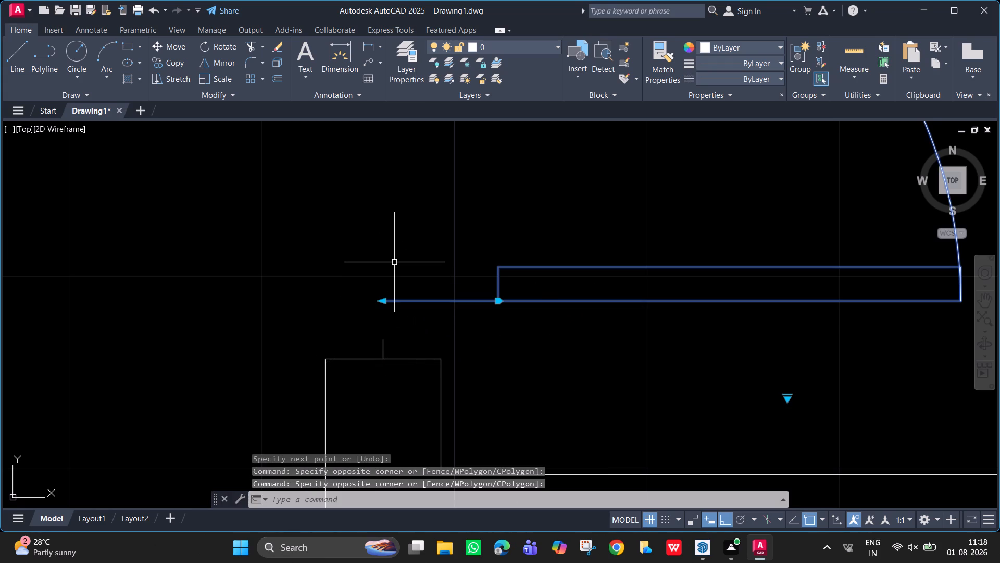
key("m")
key("Return")
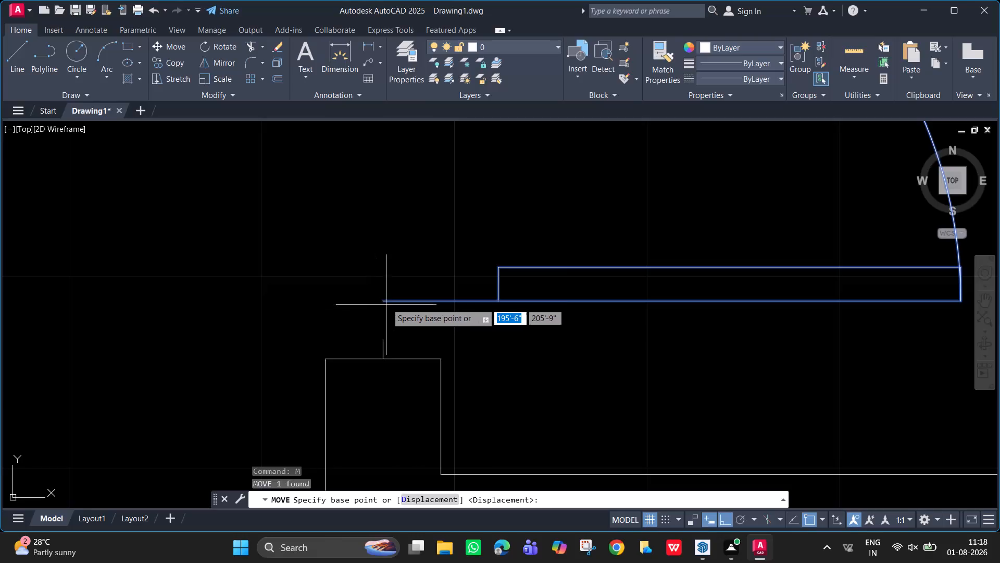
left_click(382, 303)
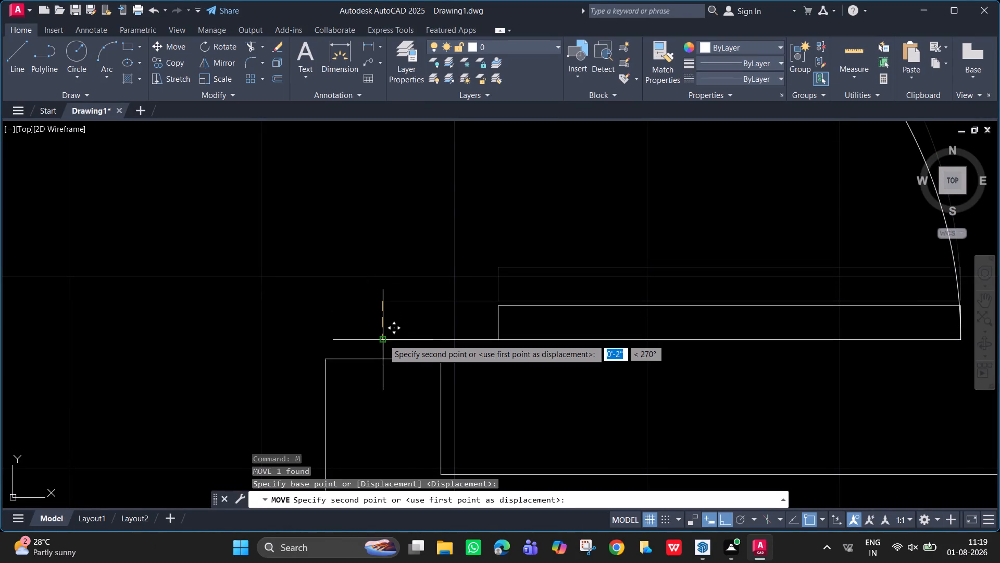
left_click(383, 339)
Draw a 1" vertical line upward from the end of the northern small room's door swing, below the north jamb.
scroll(473, 232, "down", 2)
middle_click_drag(476, 249, 478, 420)
middle_click_drag(478, 277, 471, 324)
scroll(444, 307, "up", 2)
middle_click(444, 307)
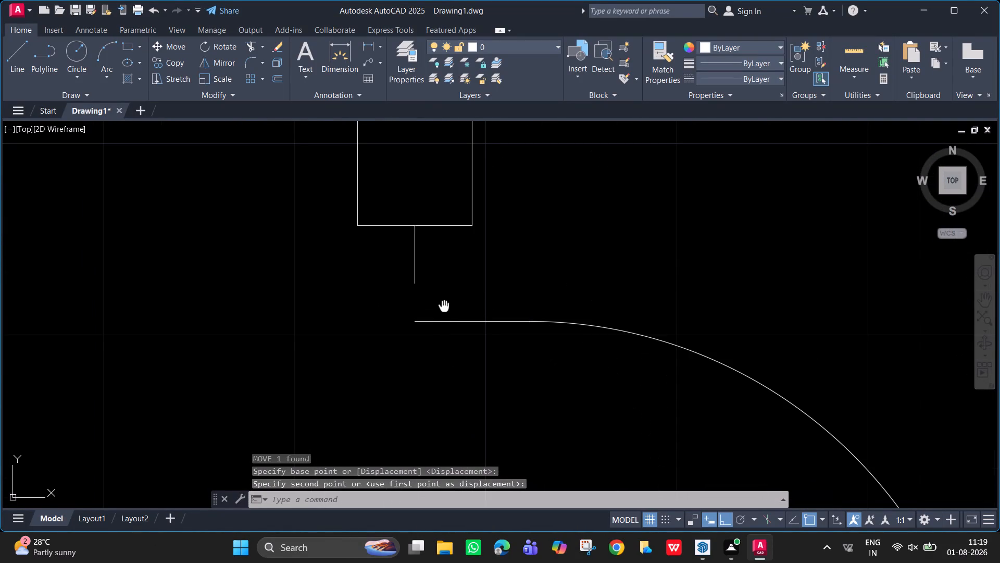
key("space")
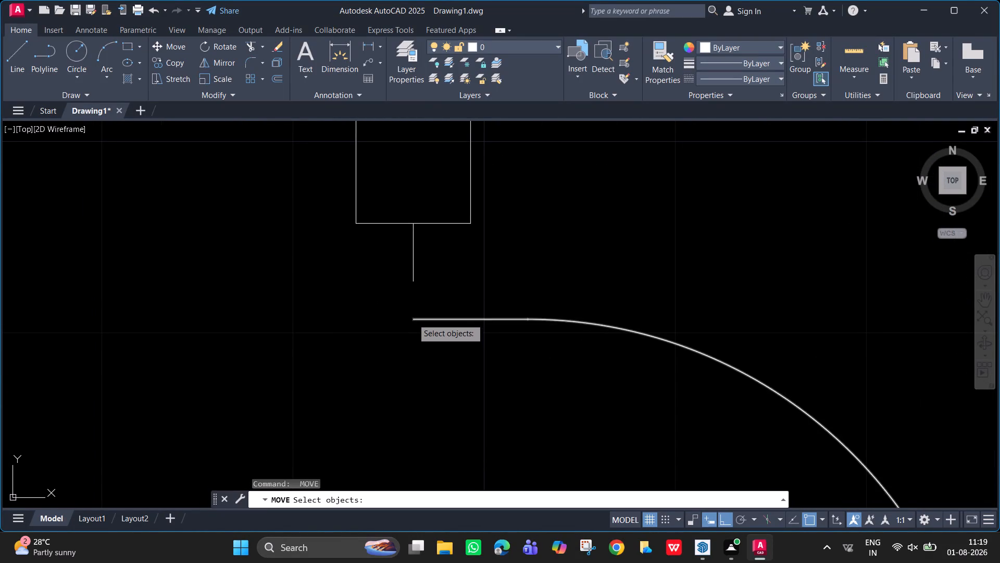
key("Escape")
key("l")
key("Return")
left_click(413, 319)
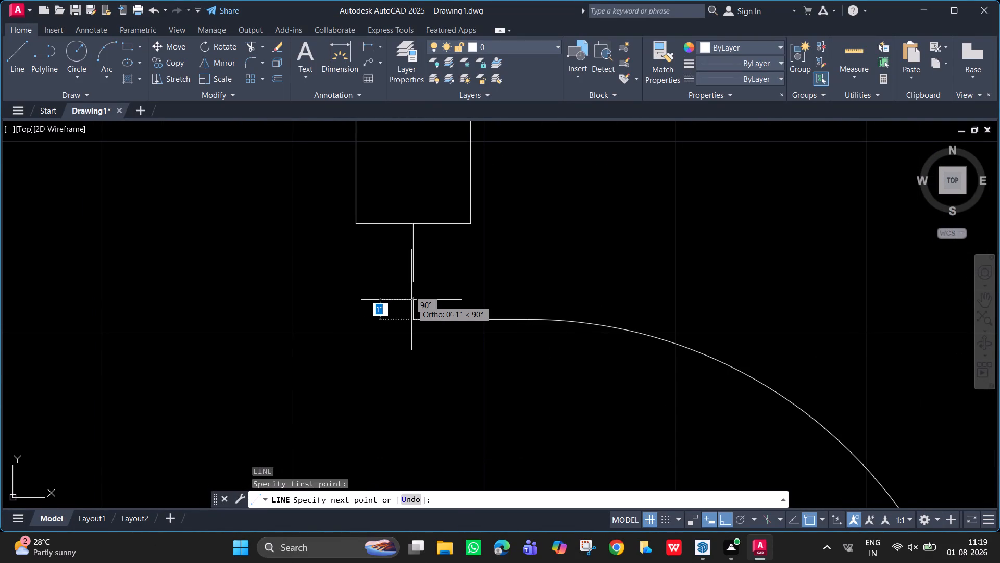
type("1\"")
key("Return")
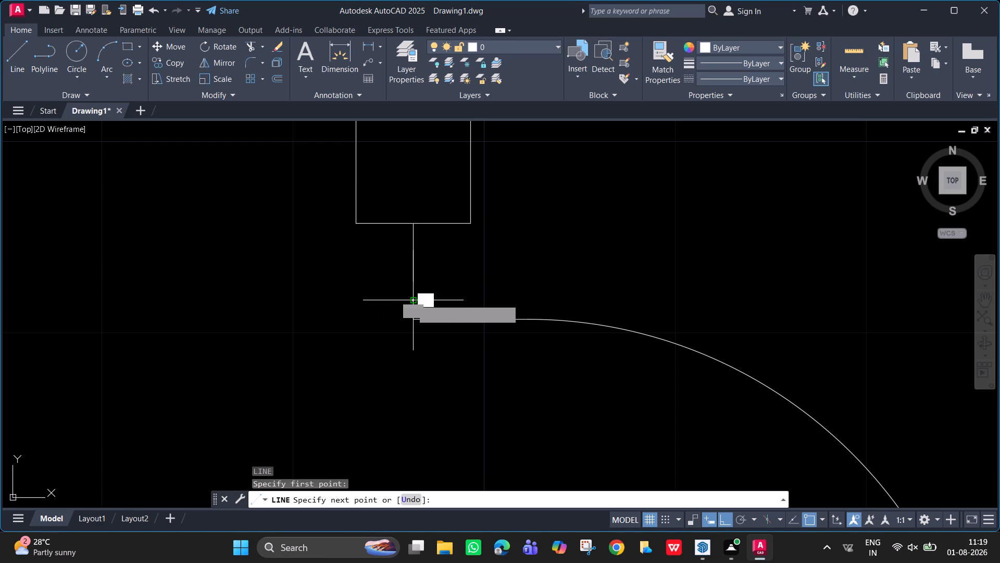
key("Escape")
key("space")
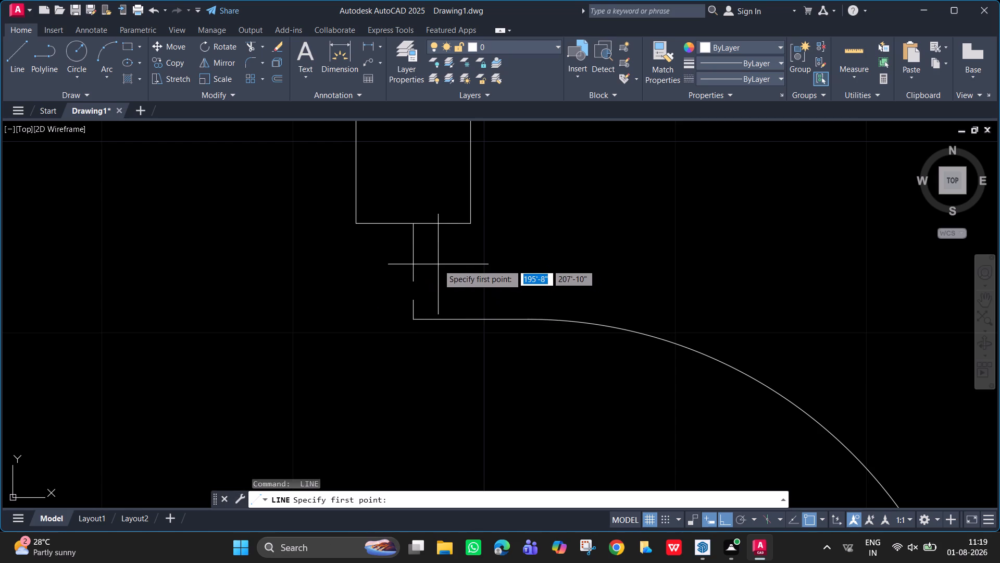
key("Escape")
Erase the short vertical line hanging from the north jamb of the northern small room's west opening.
left_click_drag(429, 283, 357, 261)
left_click(352, 254)
key("Delete")
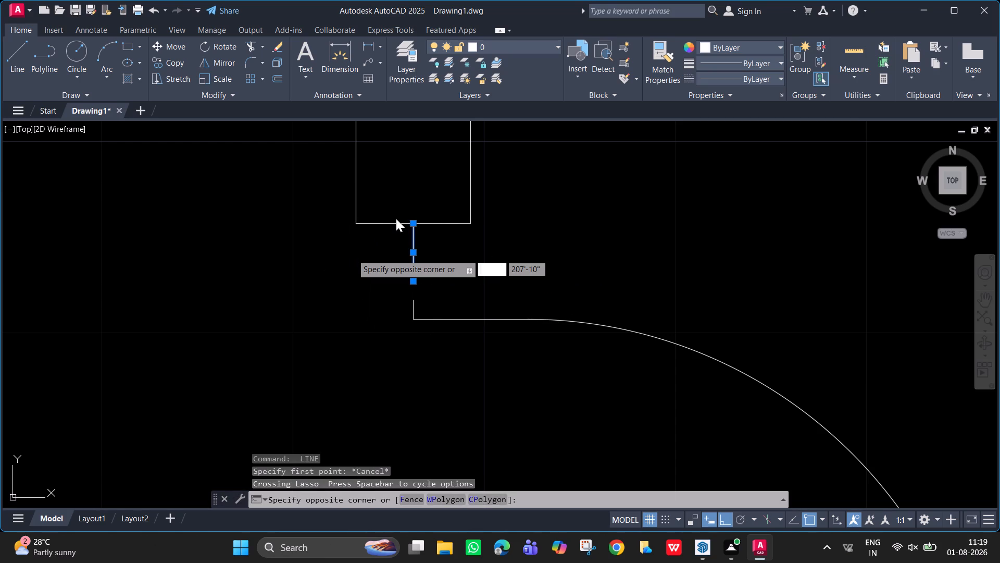
key("Delete")
key("Delete")
left_click(474, 241)
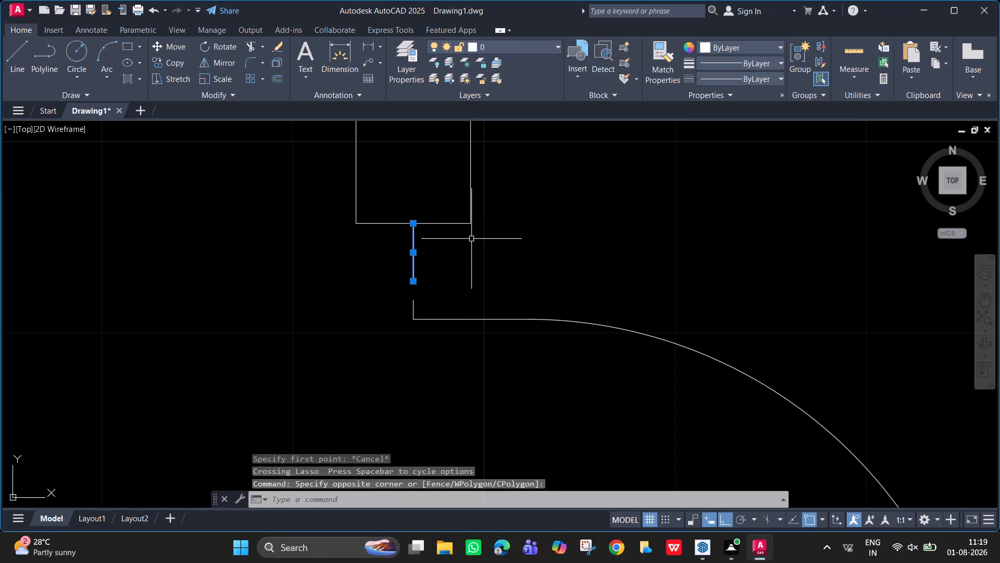
key("Delete")
Move the north jamb line of that opening down from its midpoint to the top of the 1" line at the door swing.
left_click(427, 224)
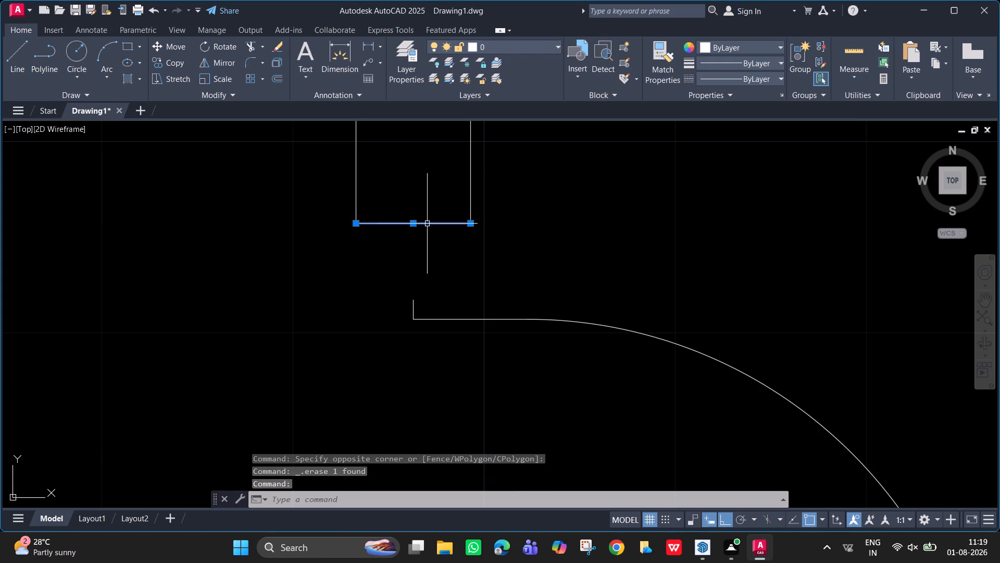
key("m")
key("Return")
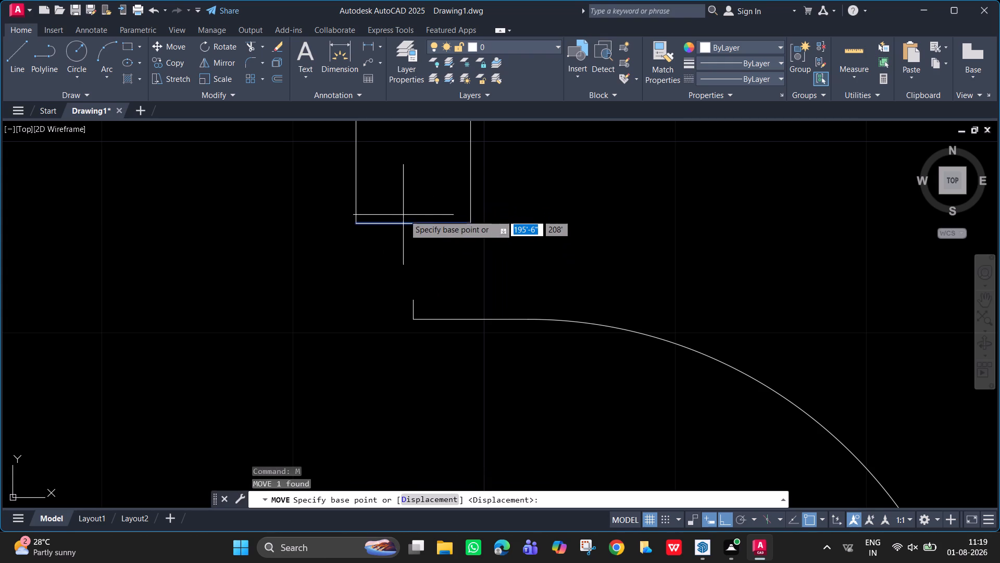
left_click(412, 225)
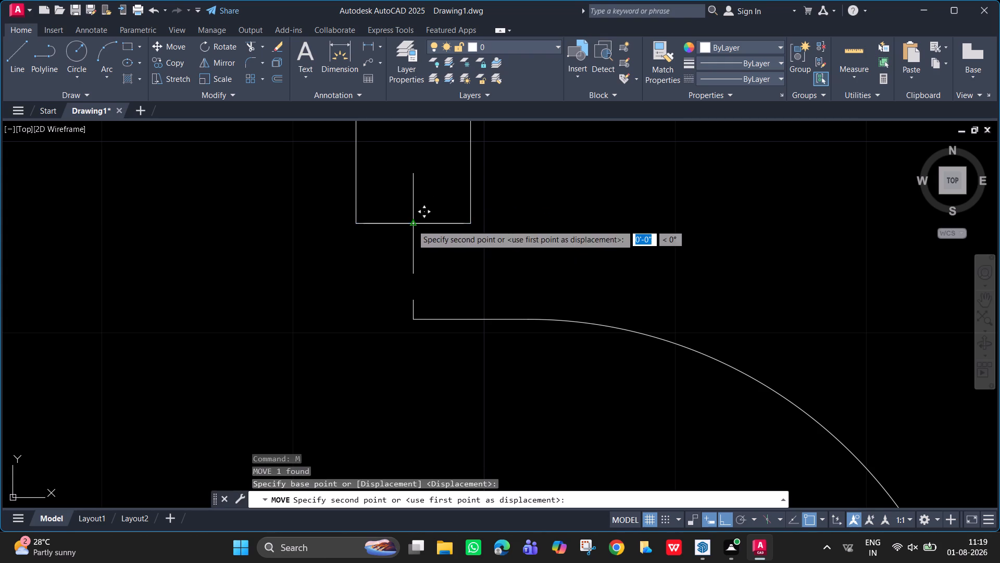
scroll(413, 300, "up", 2)
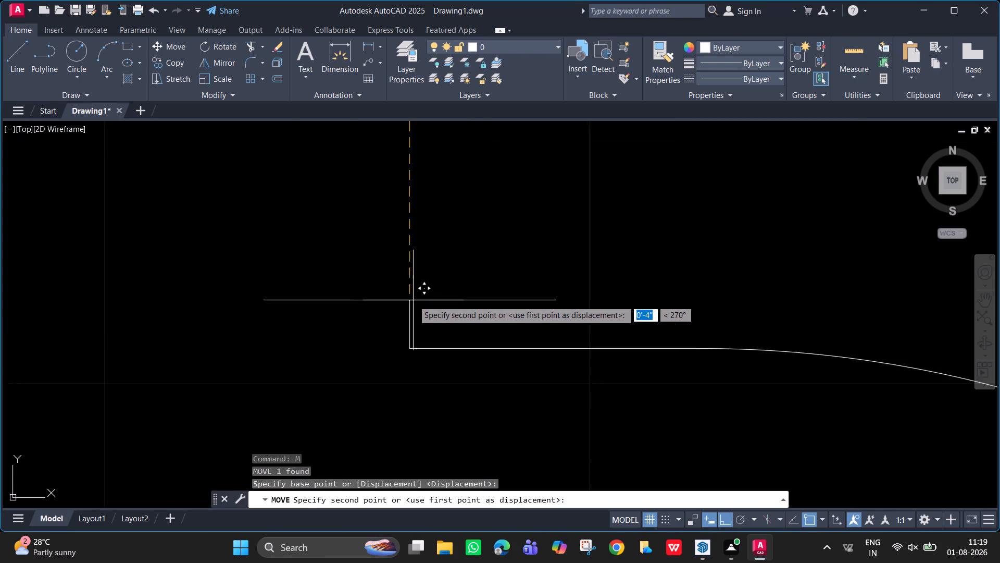
scroll(413, 300, "up", 2)
left_click(402, 298)
Extend both face lines of the partition north of the opening down to the moved jamb line.
scroll(464, 208, "down", 1)
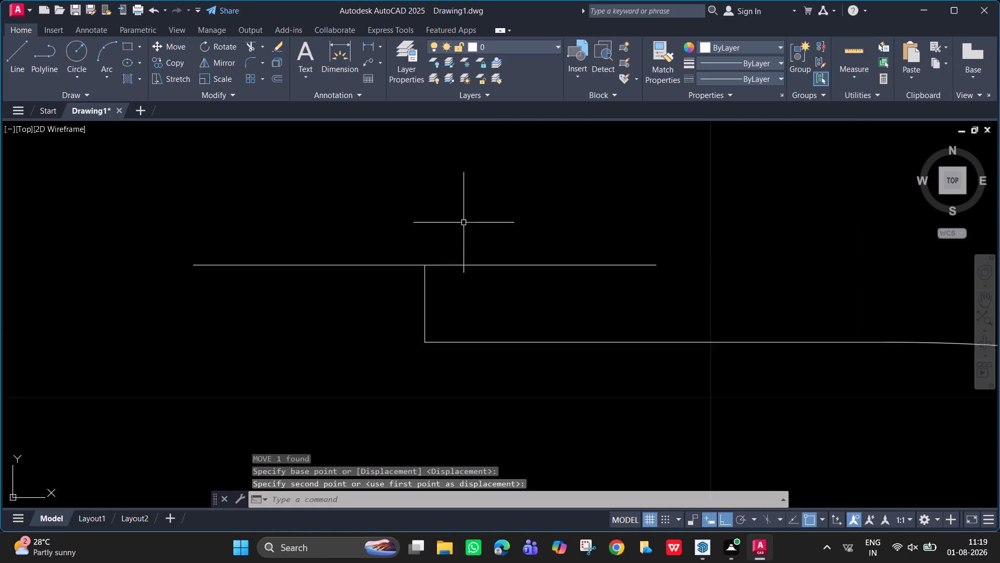
scroll(464, 229, "down", 1)
middle_click_drag(460, 252, 440, 305)
scroll(442, 305, "down", 3)
type("ex")
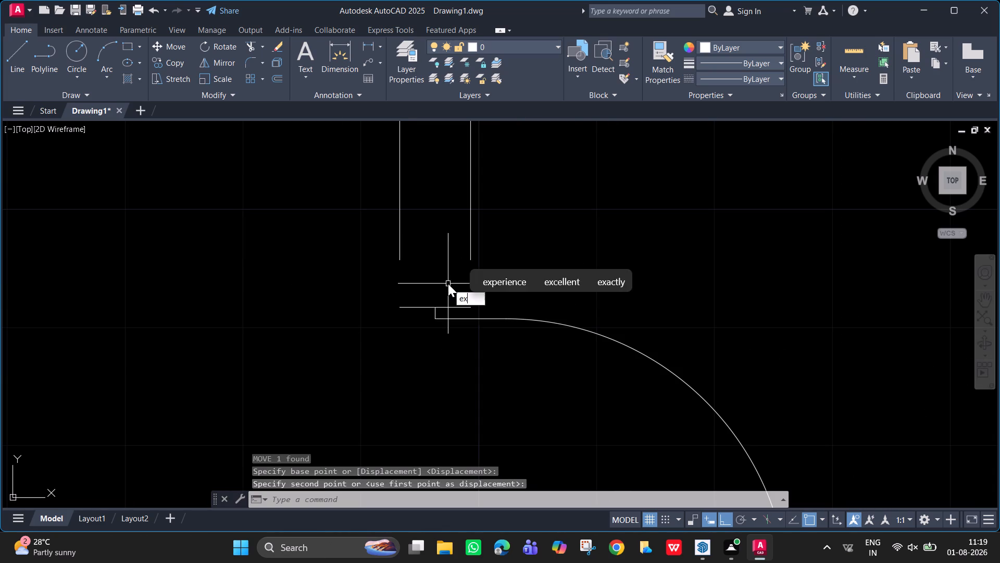
key("Return")
left_click(470, 253)
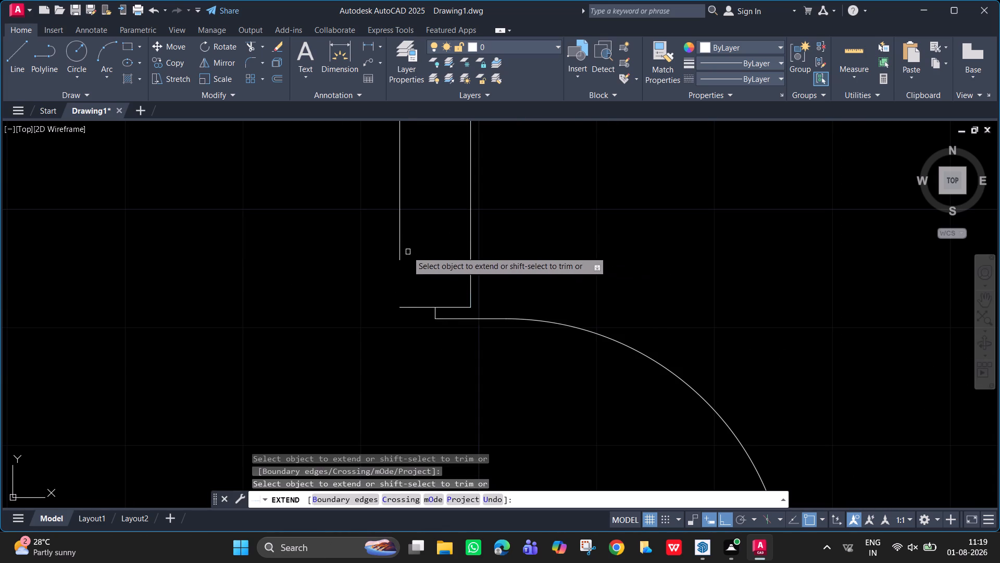
left_click(401, 245)
scroll(464, 270, "down", 3)
middle_click_drag(672, 352, 496, 209)
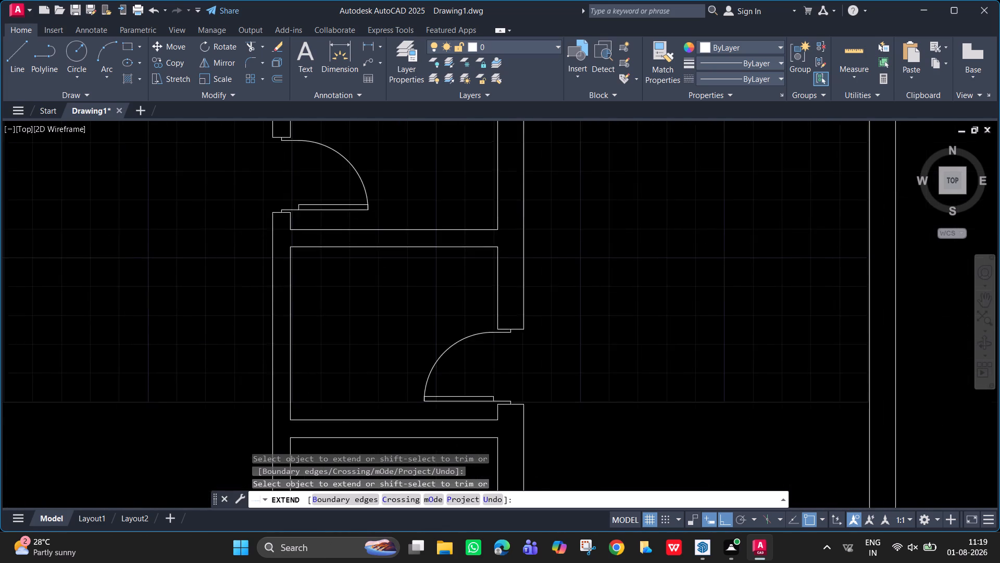
scroll(546, 260, "down", 2)
middle_click_drag(492, 435, 635, 337)
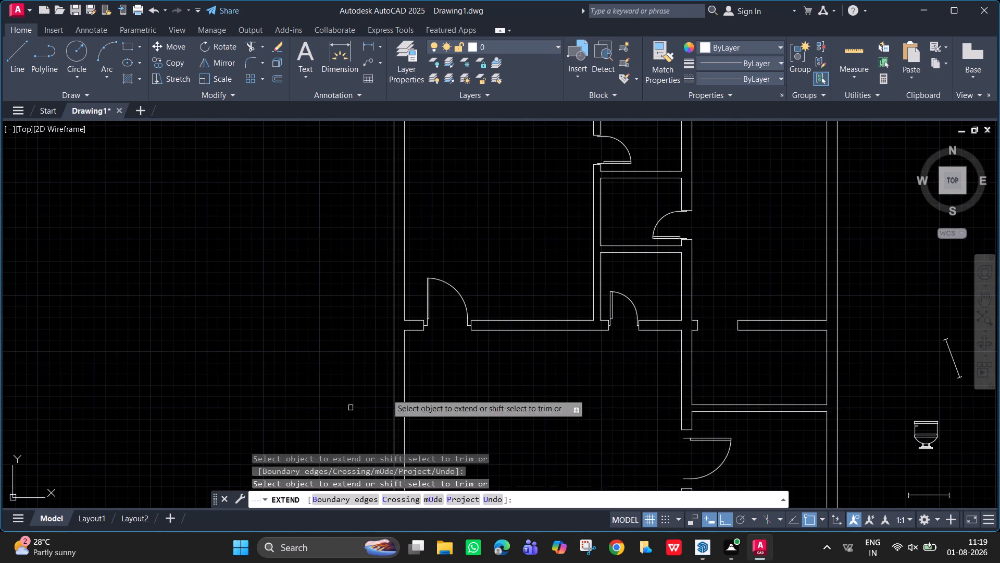
scroll(495, 322, "up", 3)
middle_click_drag(501, 324, 718, 318)
middle_click_drag(410, 370, 679, 355)
key("Escape")
Erase the two short horizontal lines joining the large west room's south door to its east and west jambs.
scroll(674, 348, "up", 2)
left_click(674, 336)
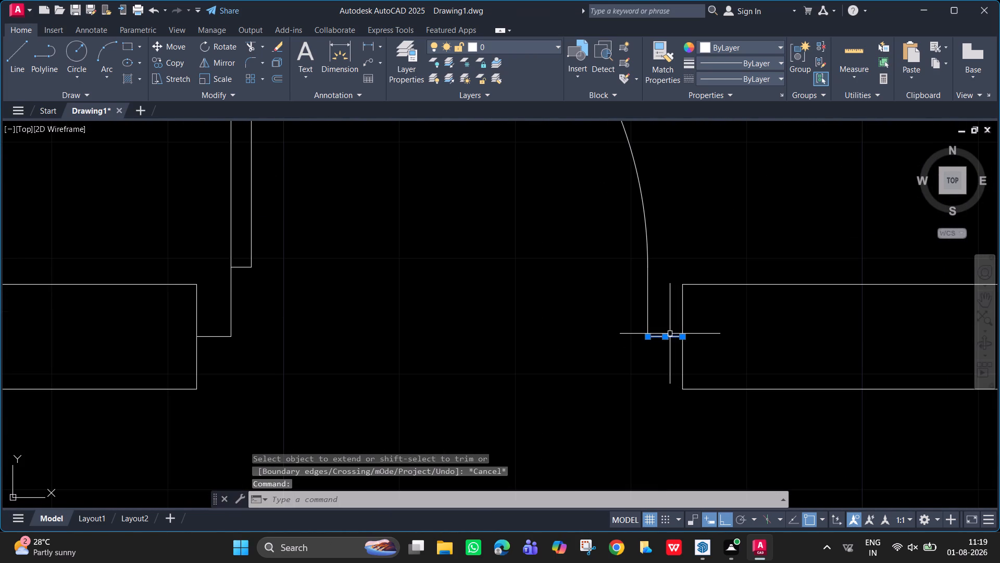
key("Delete")
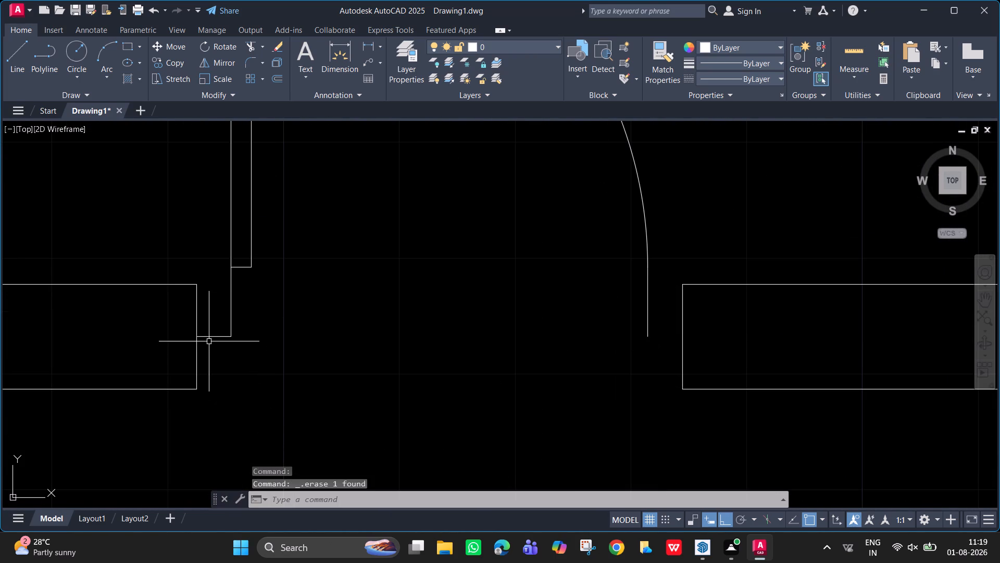
left_click(208, 338)
key("Delete")
Draw a 1" horizontal line eastward from the midpoint of the west jamb of the large west room's south door.
key("l")
key("Return")
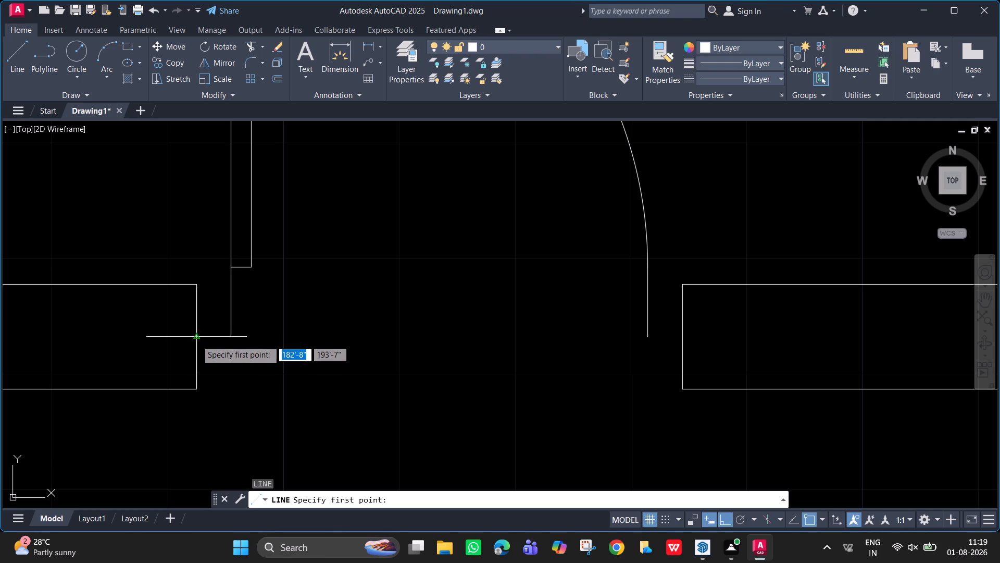
left_click(196, 337)
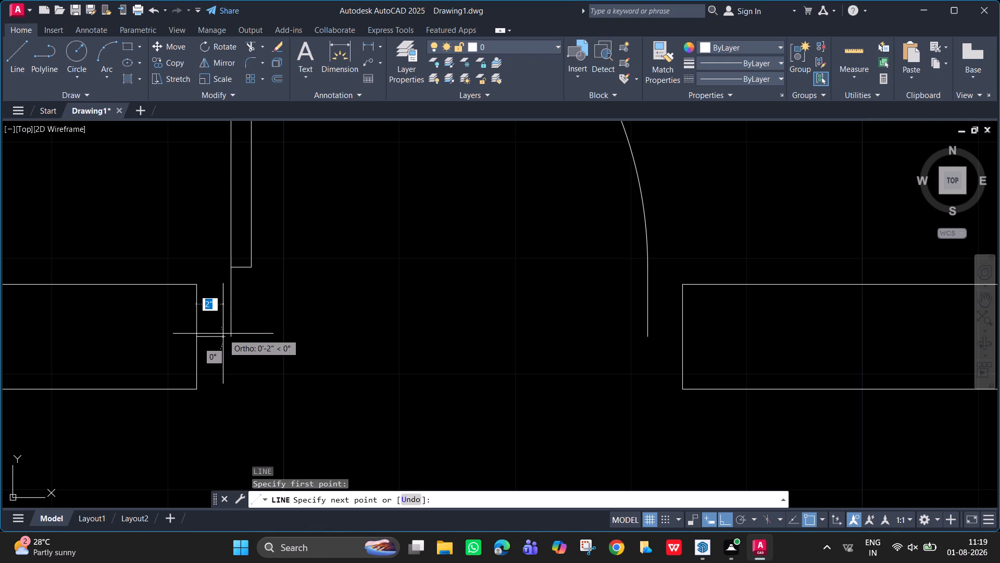
type("1\"")
key("Return")
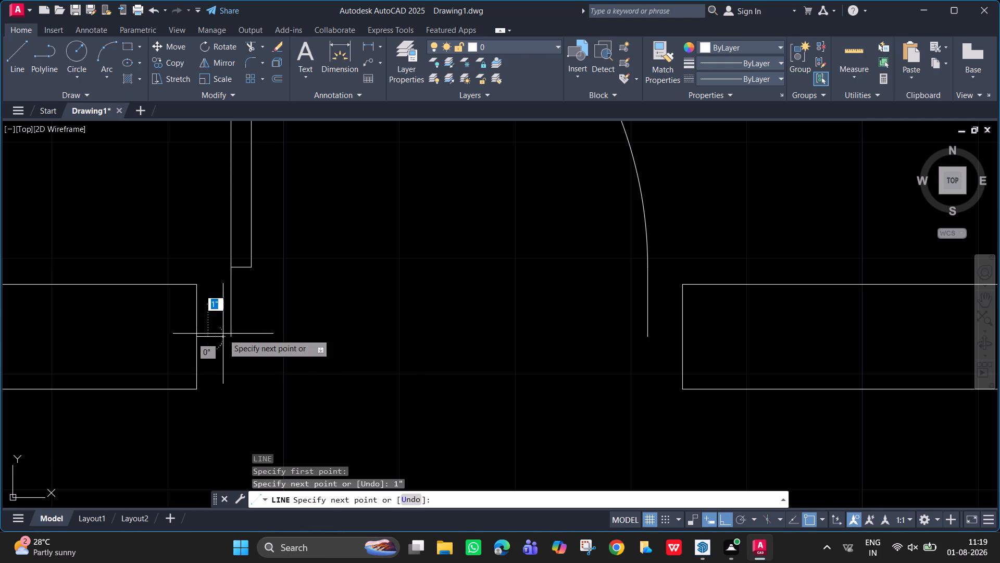
key("Escape")
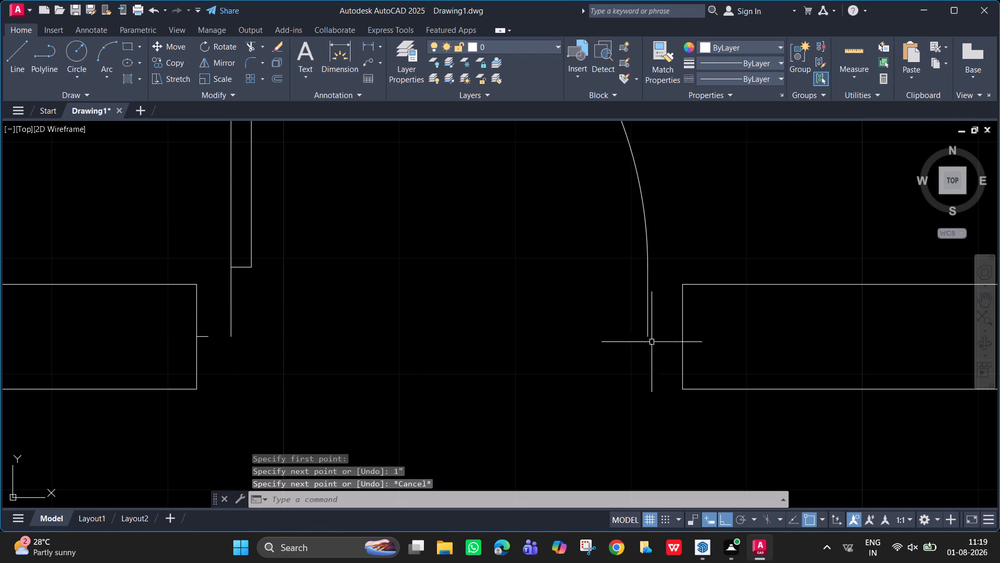
Move the large west room's south door west so its hinge-side end meets the end of the 1" jamb line.
left_click_drag(240, 324, 197, 298)
left_click(217, 295)
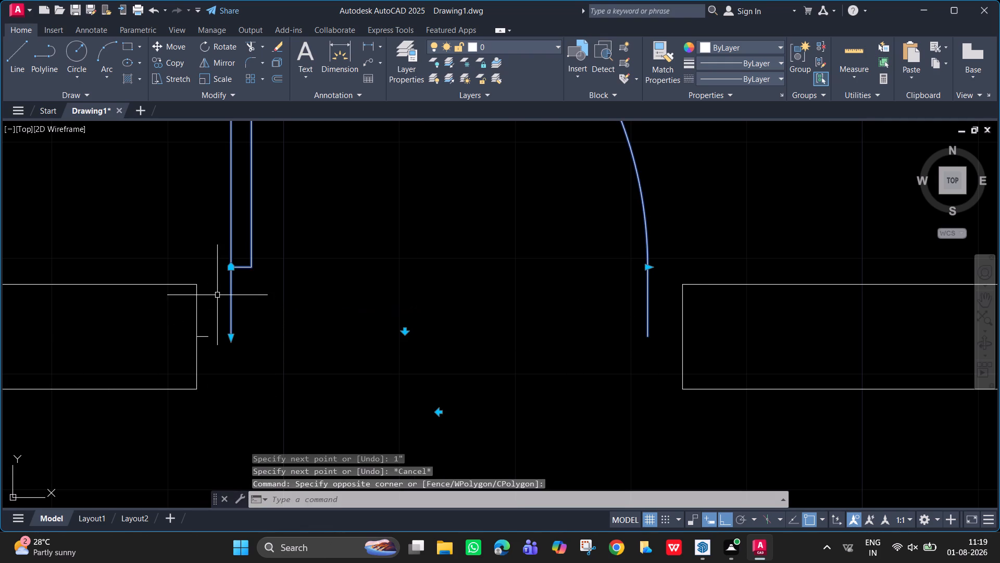
key("m")
key("Return")
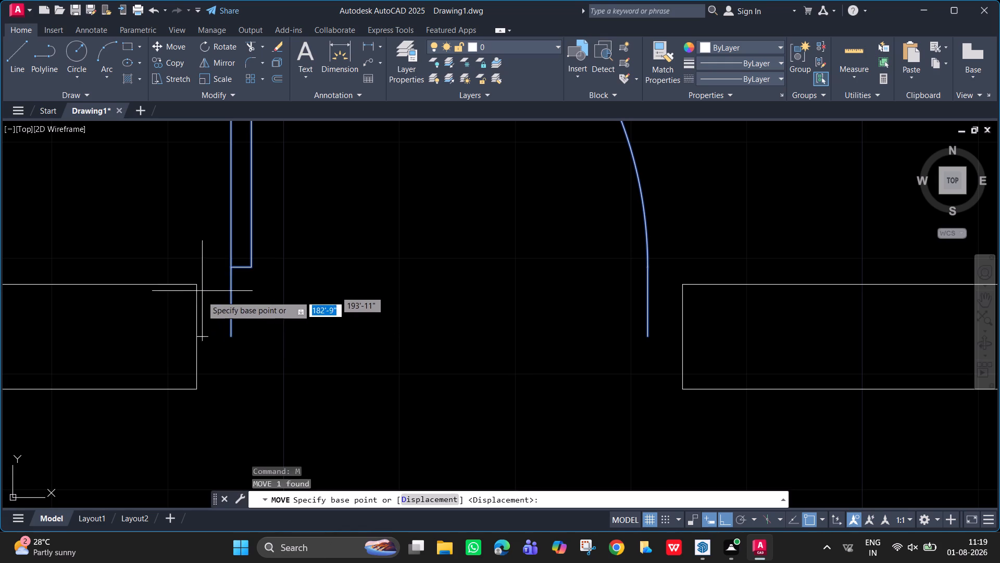
left_click(230, 337)
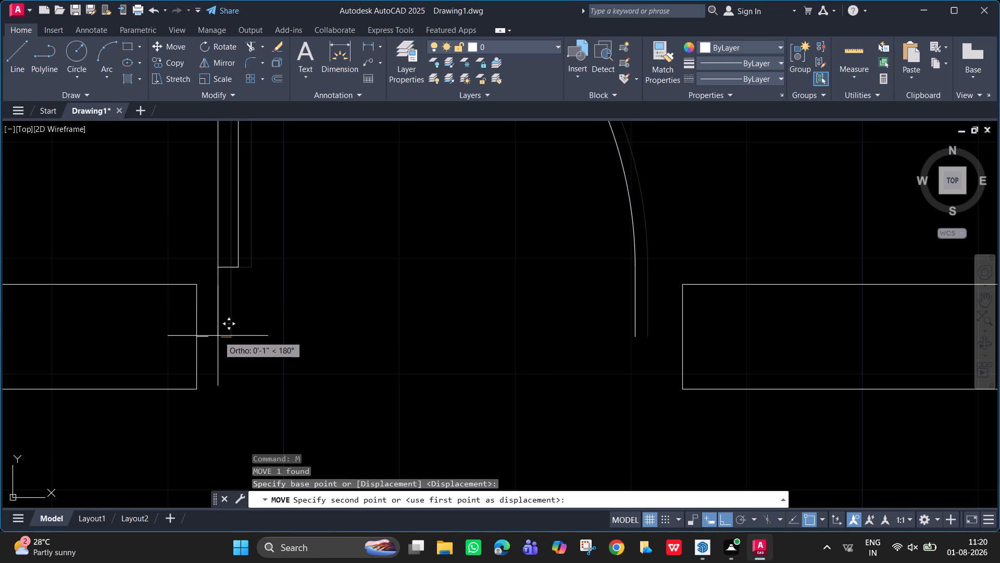
scroll(208, 338, "up", 5)
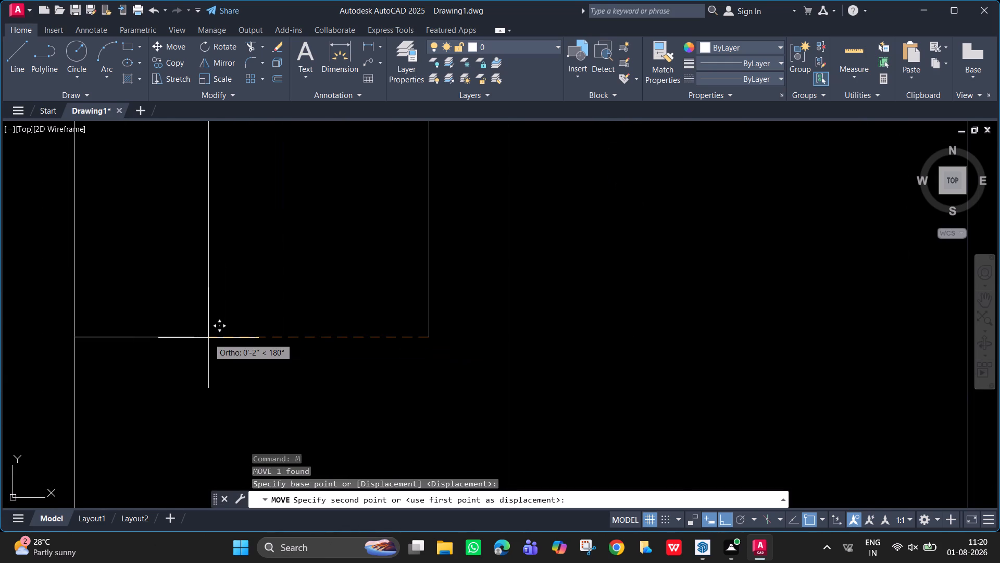
left_click(194, 339)
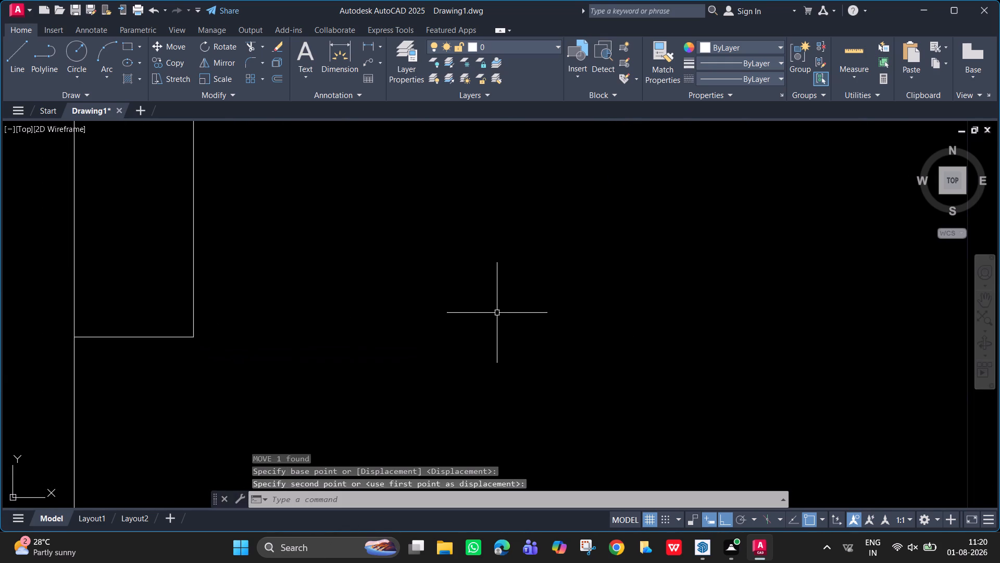
Draw a 1" horizontal line eastward from the end of the same door's swing, toward the east jamb.
scroll(501, 316, "down", 5)
middle_click_drag(665, 333, 418, 331)
middle_click_drag(708, 284, 534, 307)
scroll(690, 340, "up", 3)
middle_click_drag(650, 348, 614, 259)
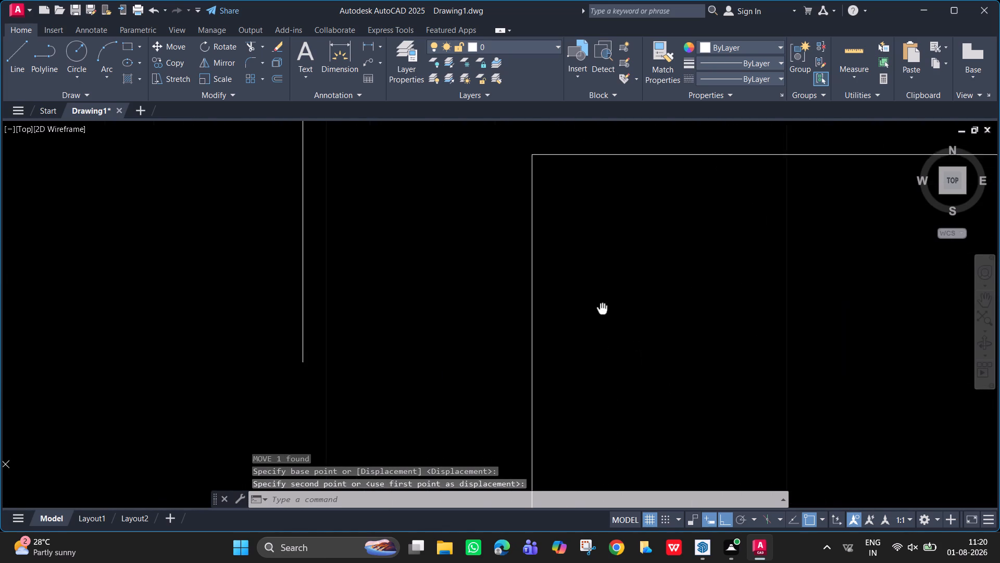
middle_click_drag(614, 259, 636, 228)
scroll(719, 192, "down", 1)
scroll(581, 305, "down", 1)
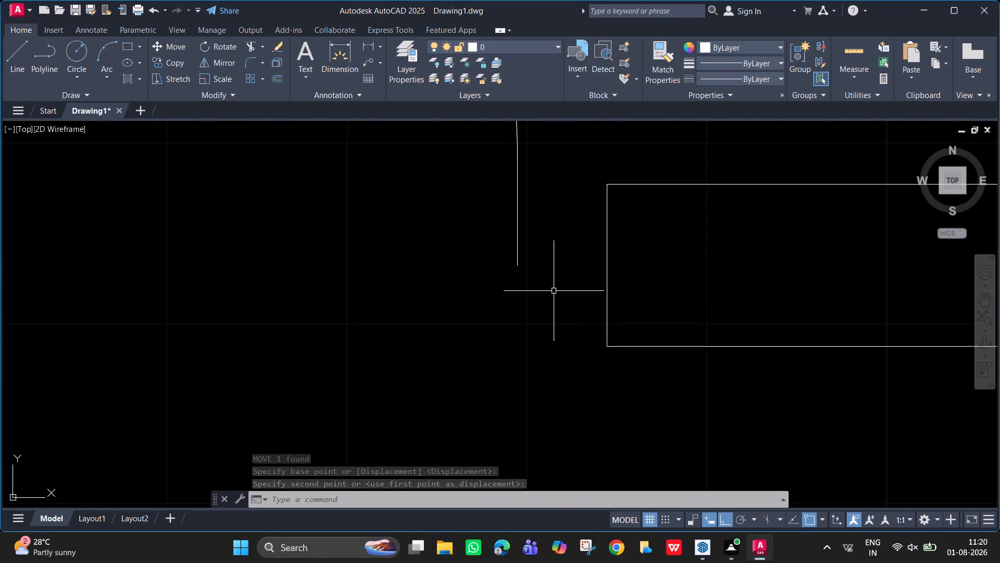
key("l")
key("Return")
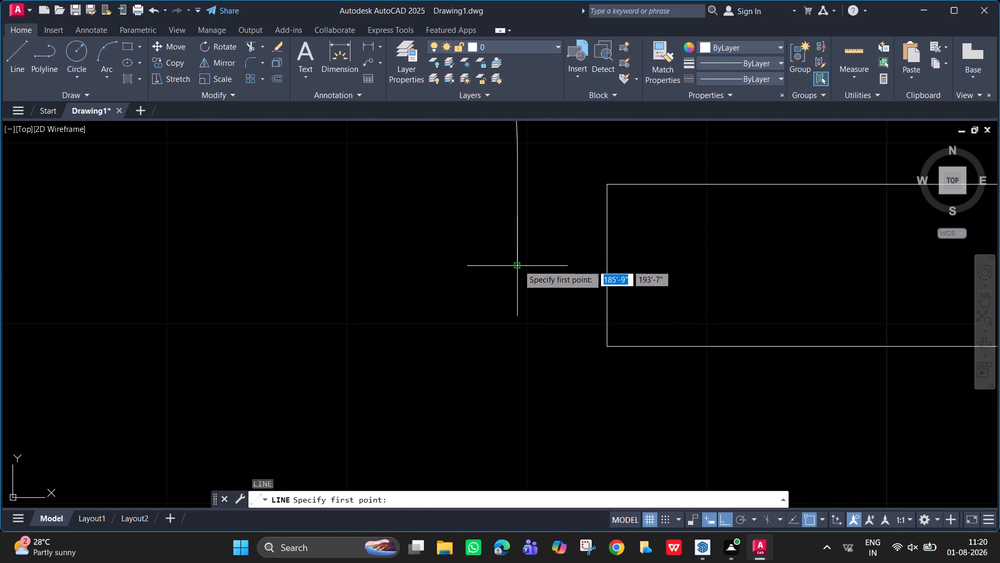
left_click(515, 264)
key("1")
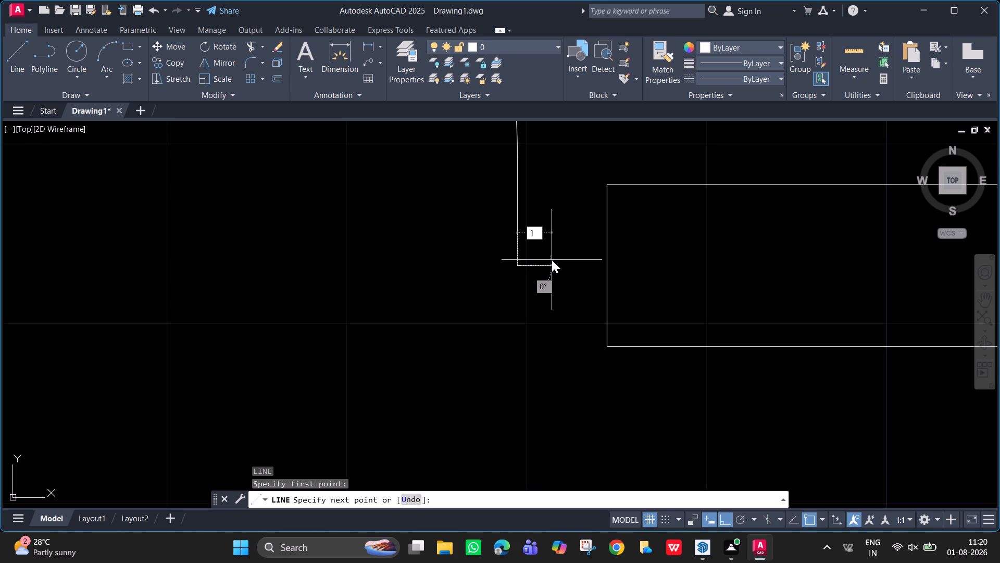
key("shift+quotedbl")
key("Return")
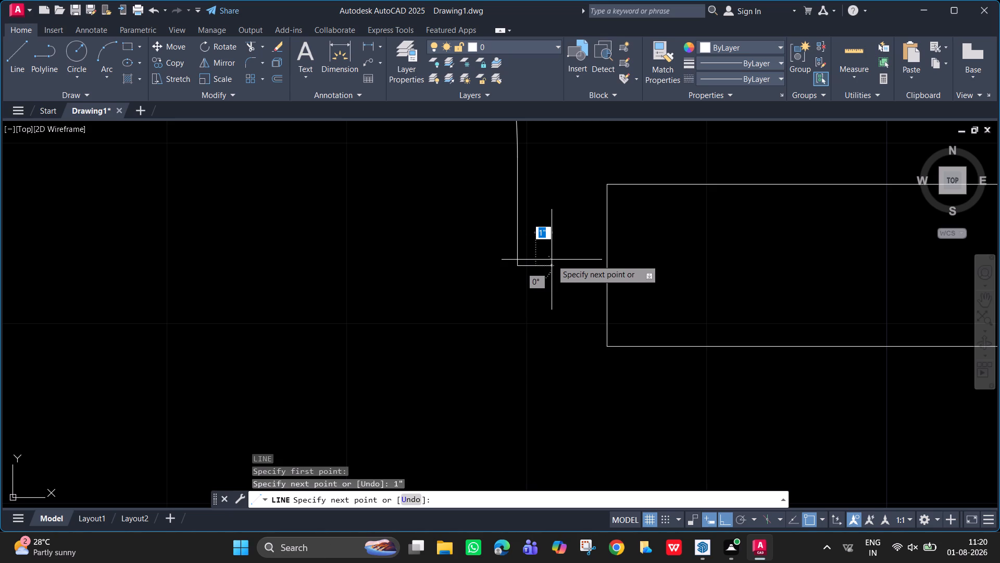
key("c")
key("Escape")
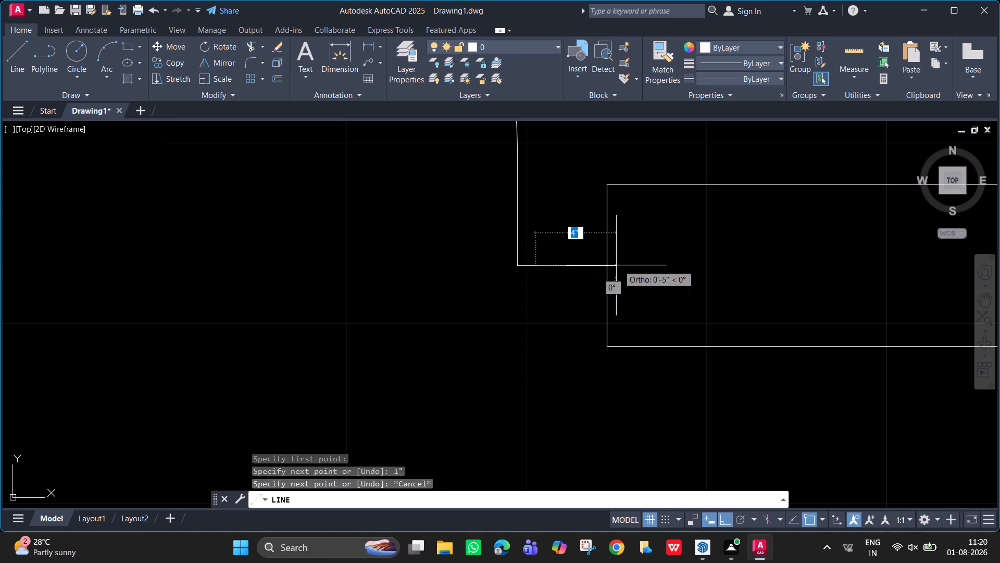
key("Escape")
Move the east jamb line of the door opening west from its midpoint to the end of the 1" line.
left_click(607, 295)
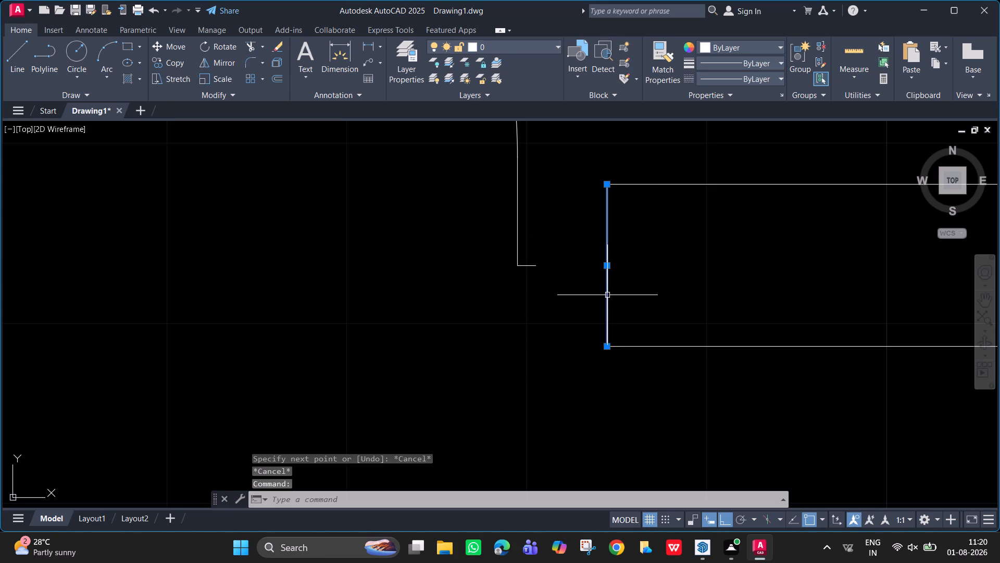
key("m")
key("Return")
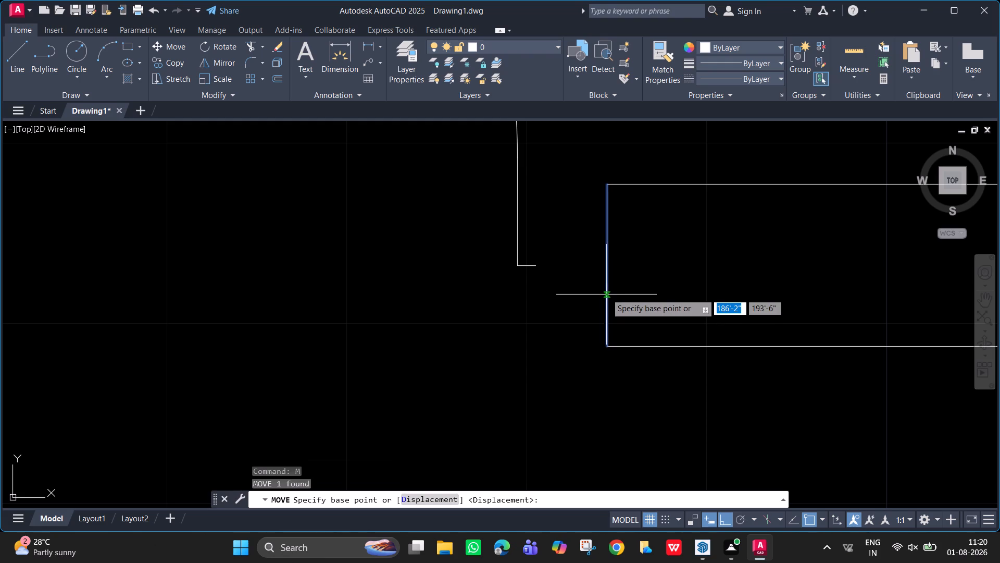
left_click(607, 265)
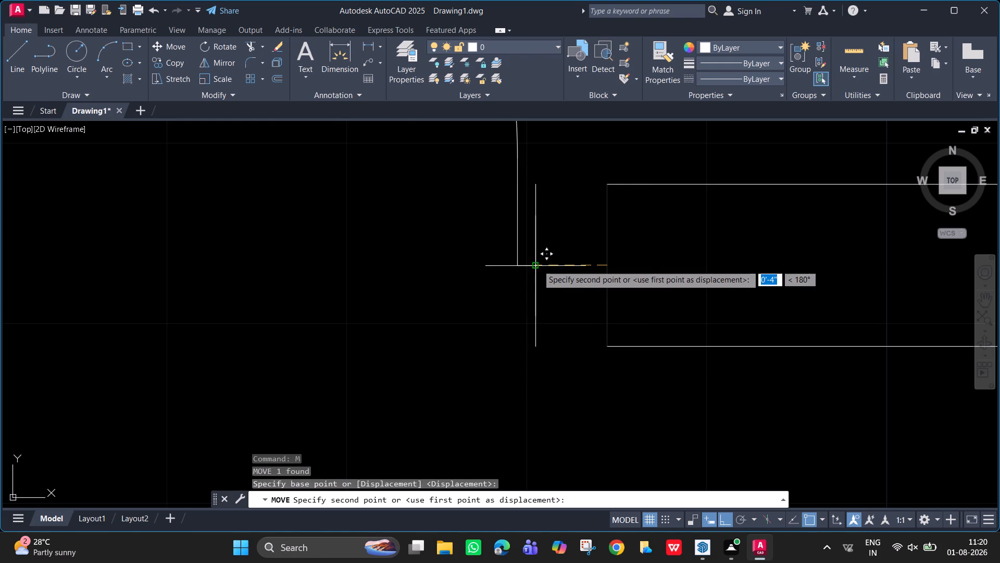
left_click(537, 265)
key("space")
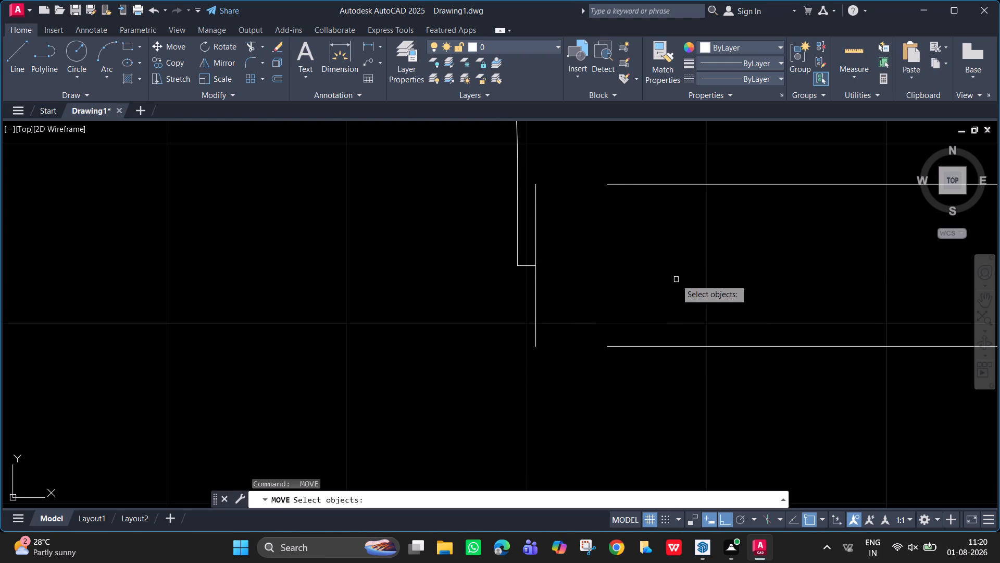
key("Escape")
Extend both horizontal wall lines west to the moved east jamb of the large west room's south door.
type("ex")
key("Return")
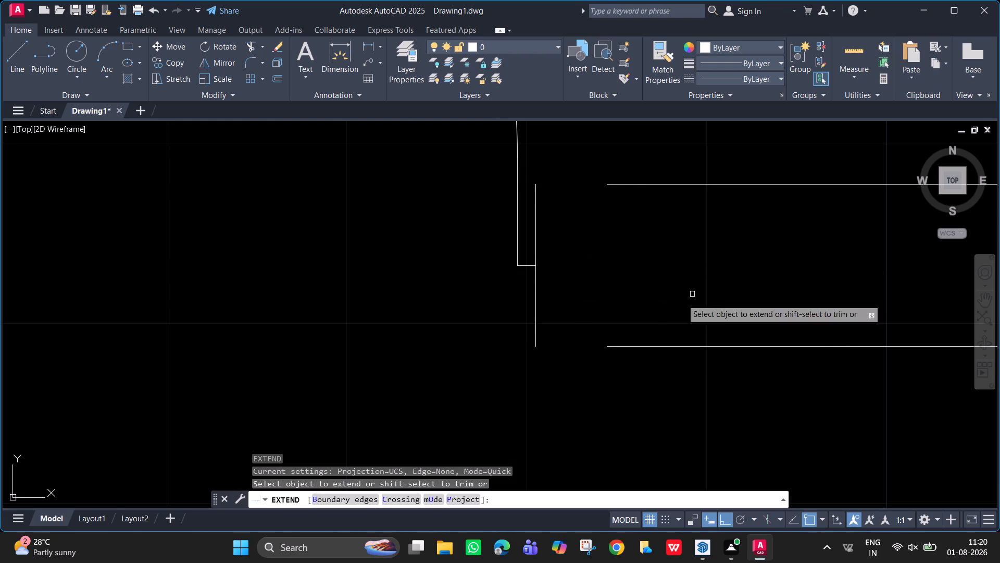
left_click(644, 348)
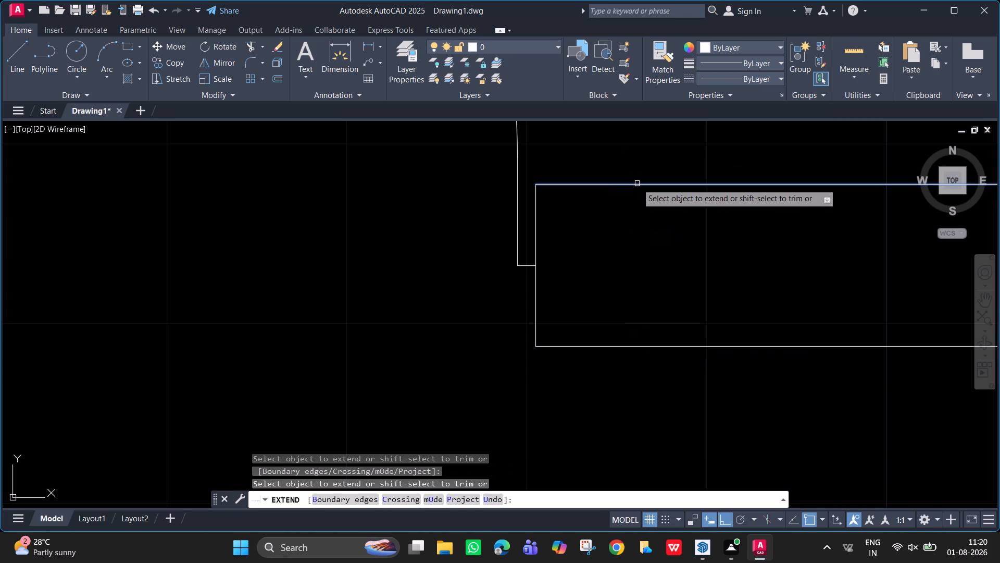
left_click(637, 183)
Erase the short horizontal line between the west jamb and the door in the exterior south wall near the building's southwest corner.
scroll(552, 215, "down", 5)
scroll(865, 420, "down", 1)
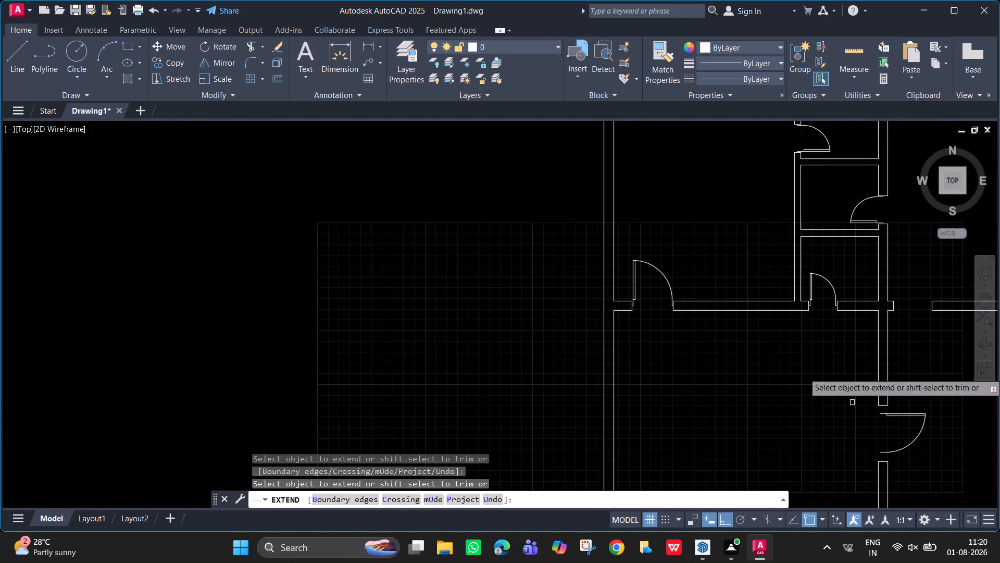
middle_click_drag(824, 364, 755, 205)
scroll(576, 448, "up", 3)
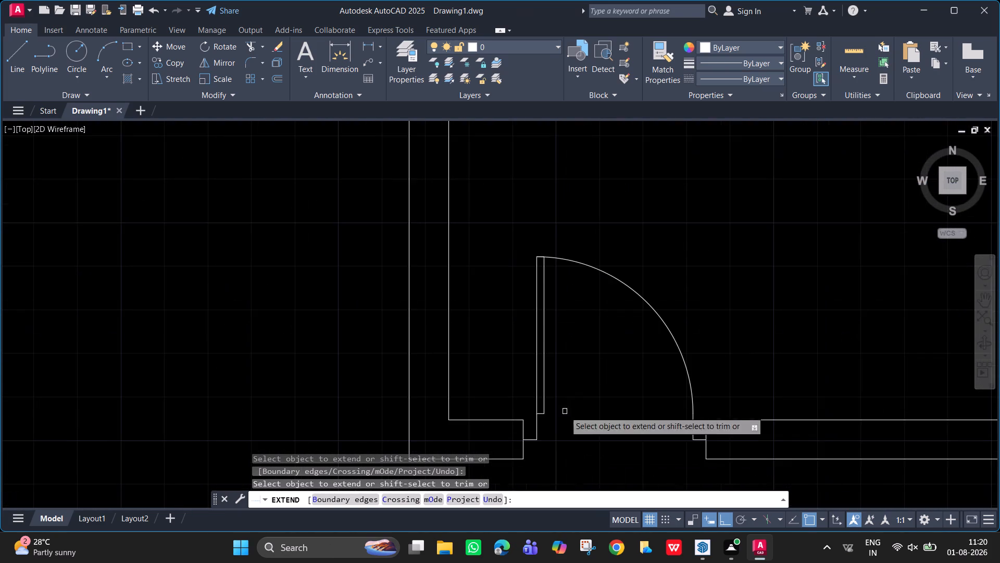
middle_click_drag(565, 411, 594, 258)
scroll(582, 319, "up", 3)
middle_click_drag(579, 316, 628, 415)
key("space")
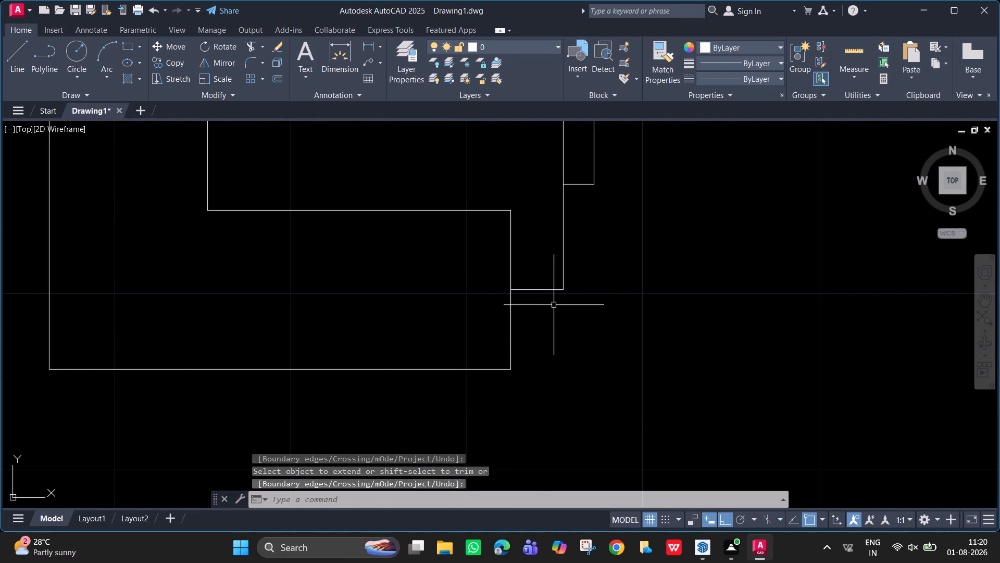
left_click_drag(551, 299, 544, 281)
left_click(542, 269)
key("Delete")
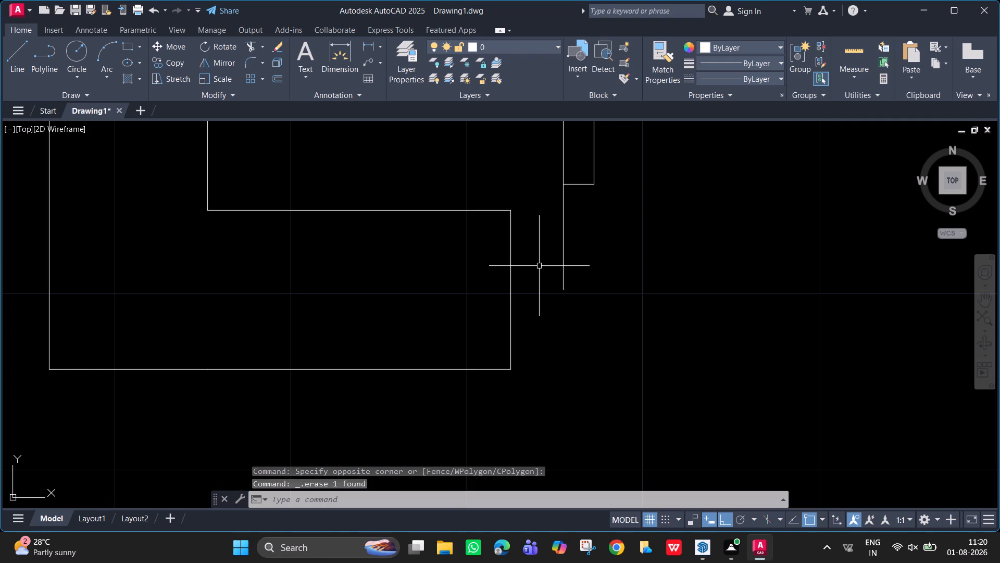
Draw a 1" horizontal line eastward from the midpoint of the exterior south door's west jamb.
key("l")
key("Return")
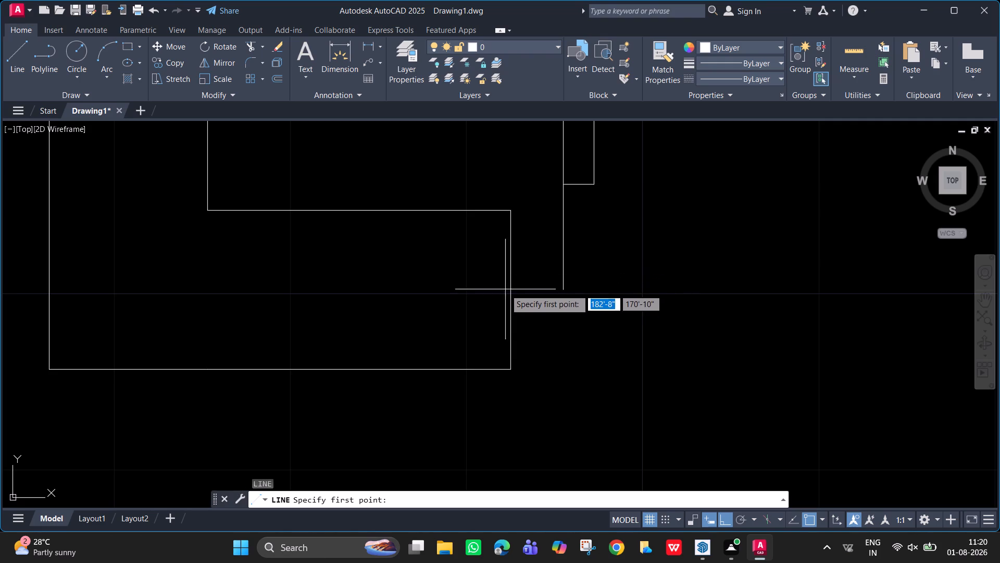
left_click(511, 287)
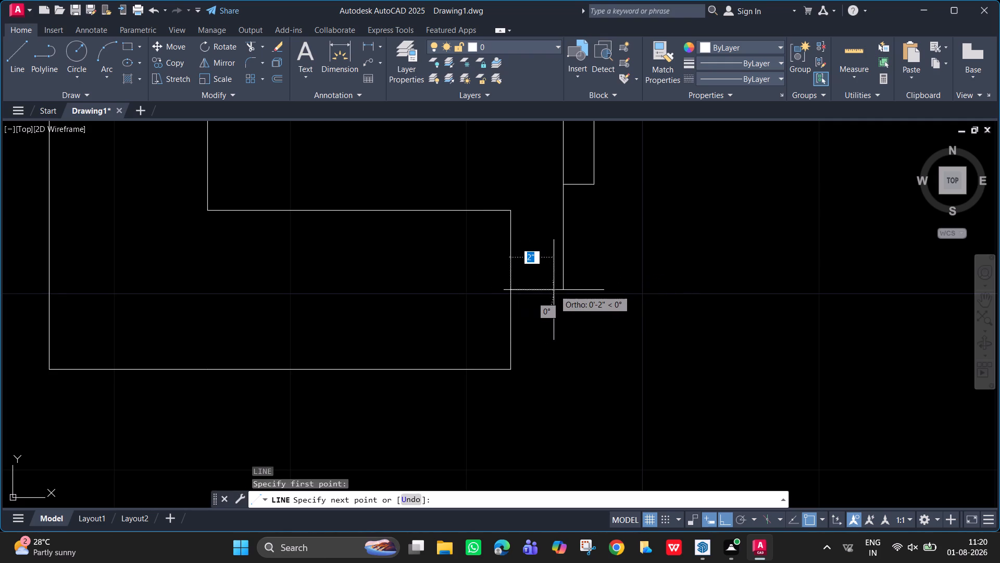
type("1\"")
key("Return")
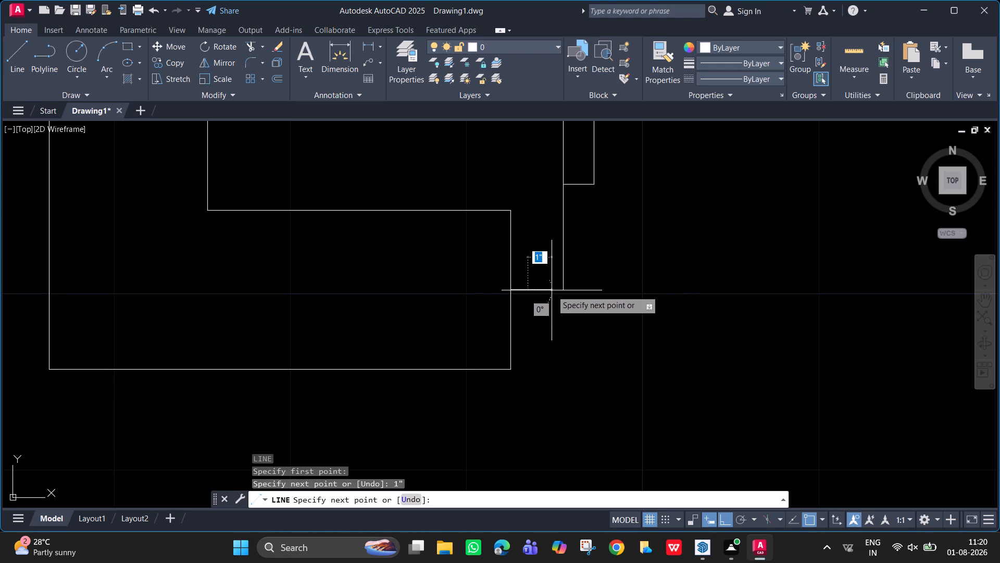
key("Escape")
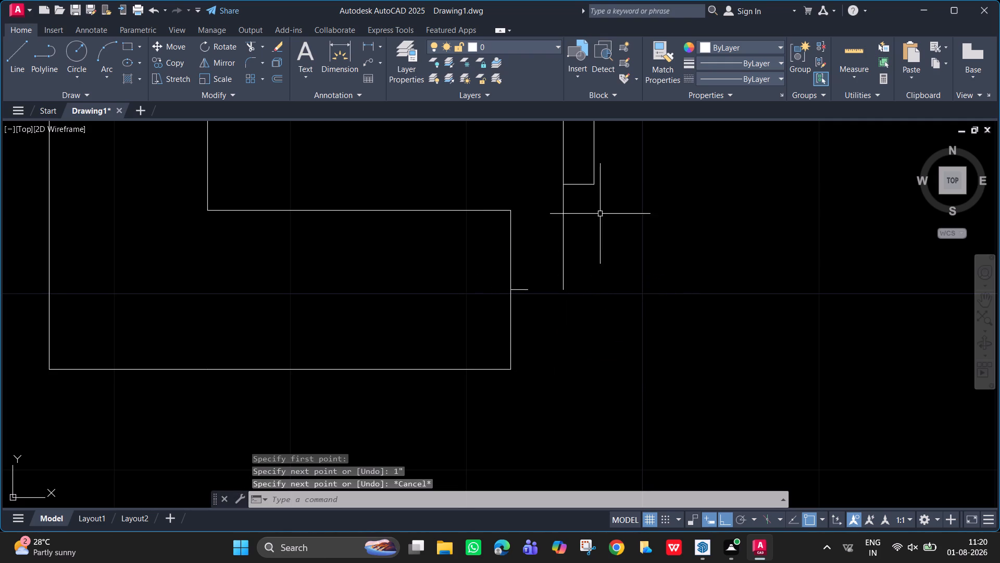
Move the exterior south door west so its hinge-side end meets the end of the 1" jamb line.
left_click_drag(569, 283, 557, 275)
left_click(546, 263)
key("m")
key("Return")
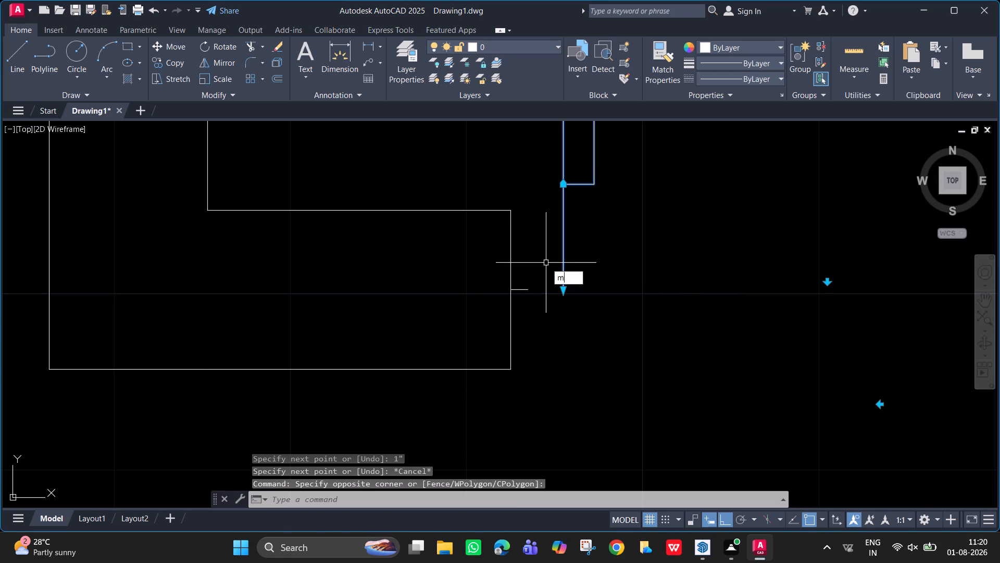
left_click(564, 290)
left_click(528, 289)
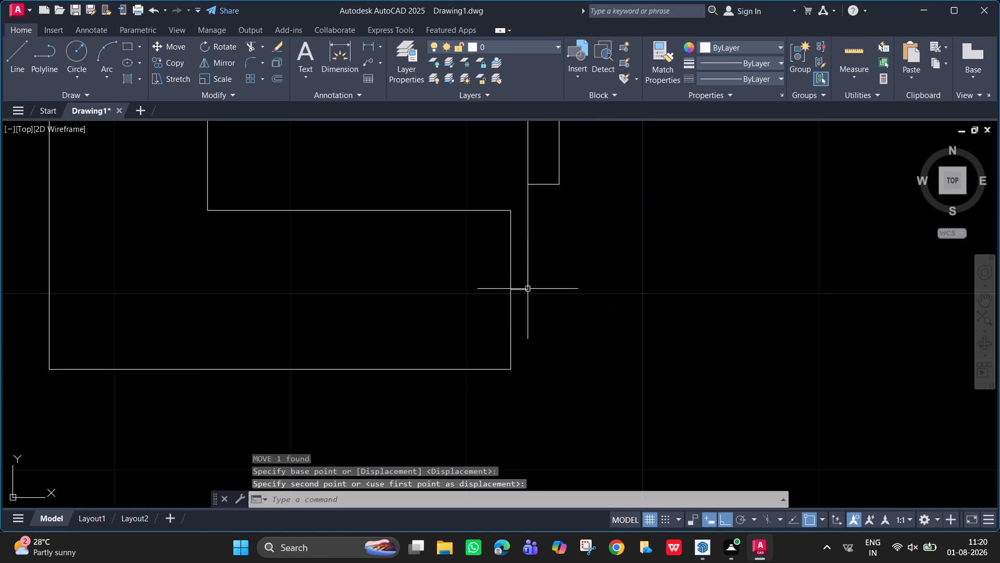
Erase the short horizontal line attached to the east jamb of the exterior south door opening.
scroll(773, 267, "down", 3)
middle_click_drag(736, 284, 451, 329)
scroll(589, 329, "up", 2)
middle_click_drag(581, 324, 593, 306)
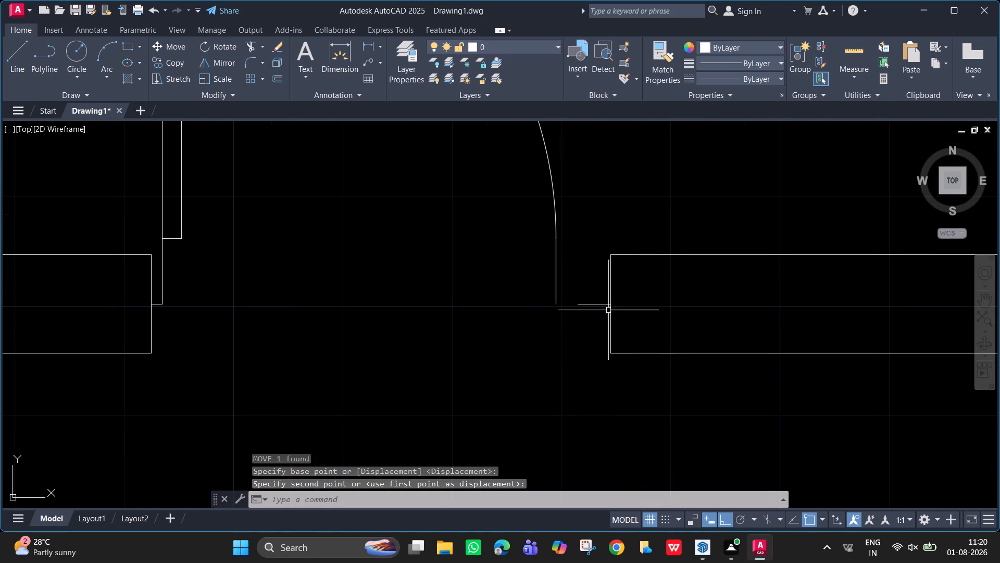
left_click_drag(600, 320, 584, 276)
left_click(584, 275)
key("Delete")
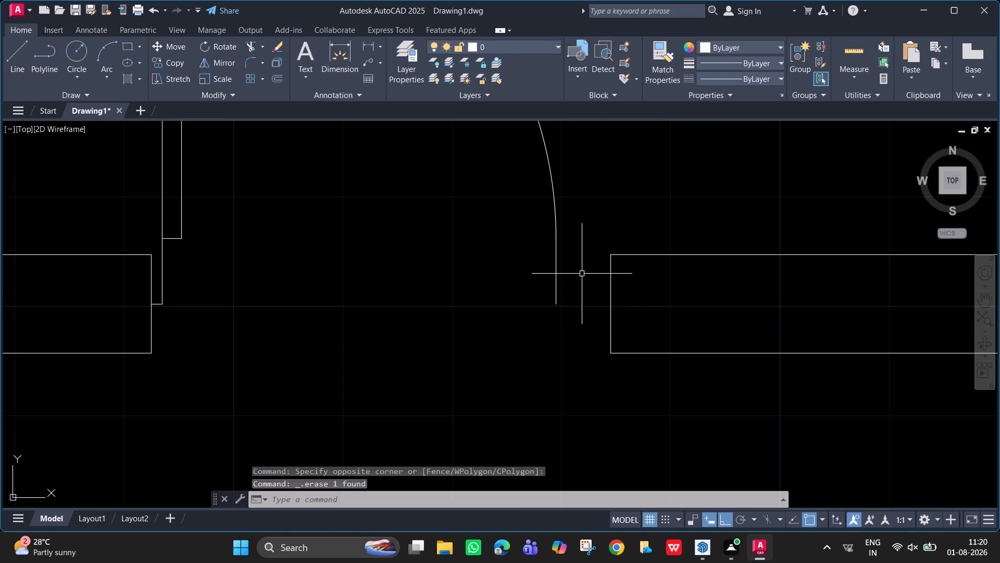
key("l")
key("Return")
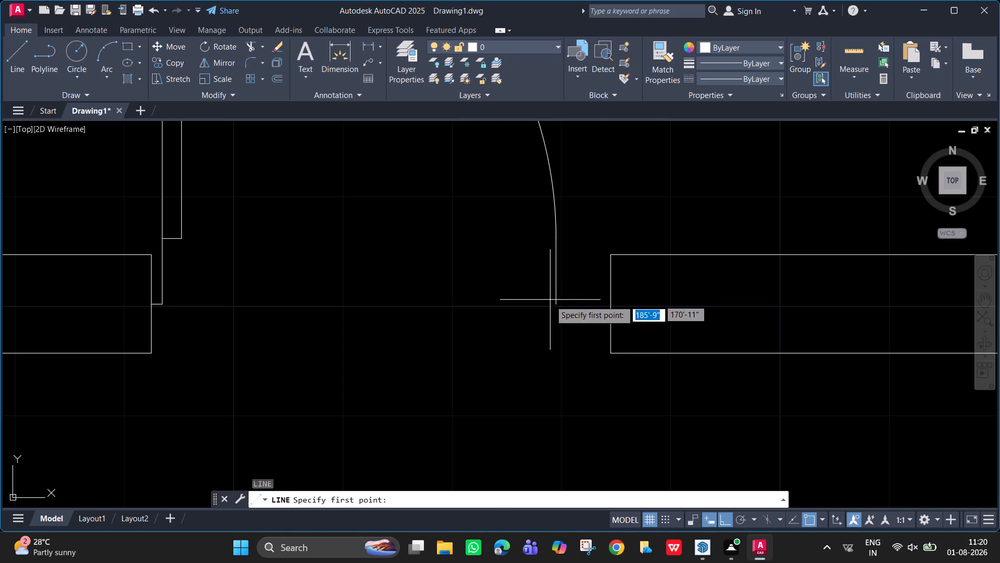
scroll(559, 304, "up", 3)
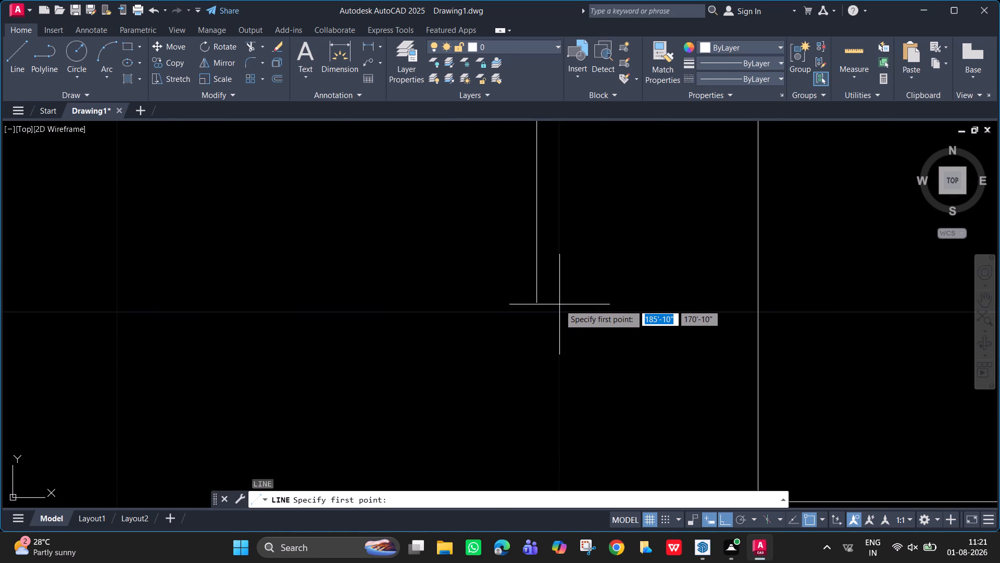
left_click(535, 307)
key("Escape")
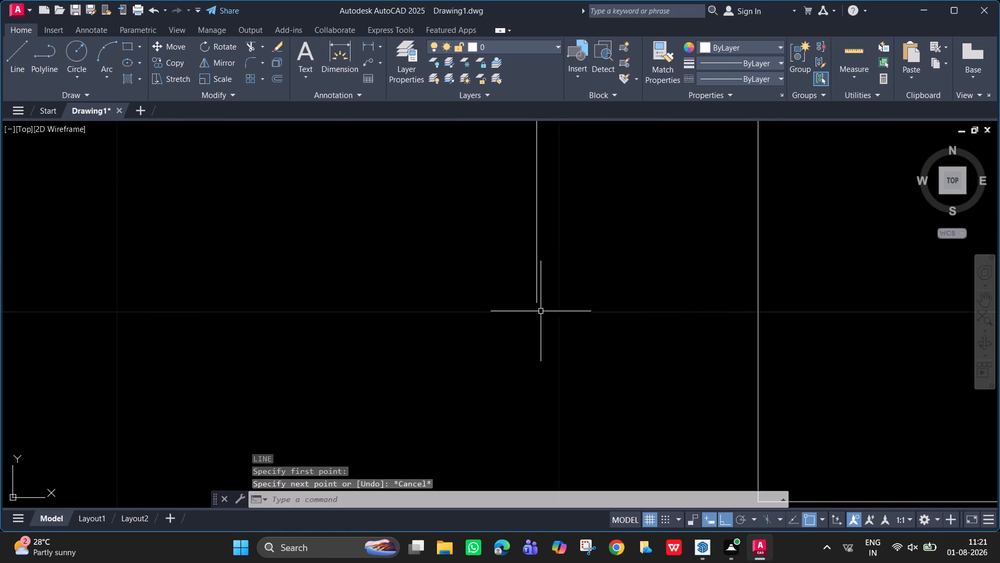
Draw a 1" horizontal line eastward from the end of the exterior south door's swing, toward the east jamb.
key("space")
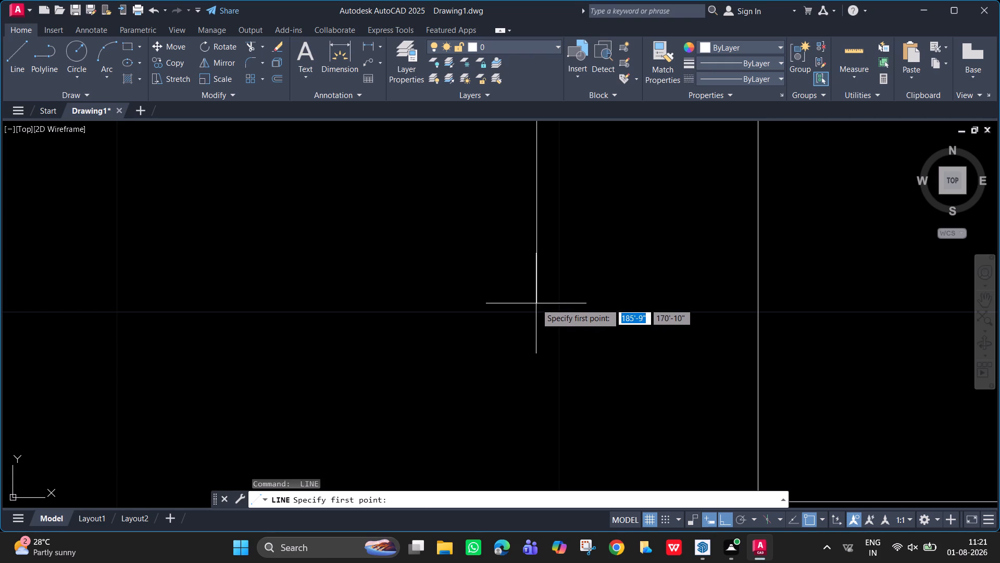
left_click(536, 303)
type("1\"")
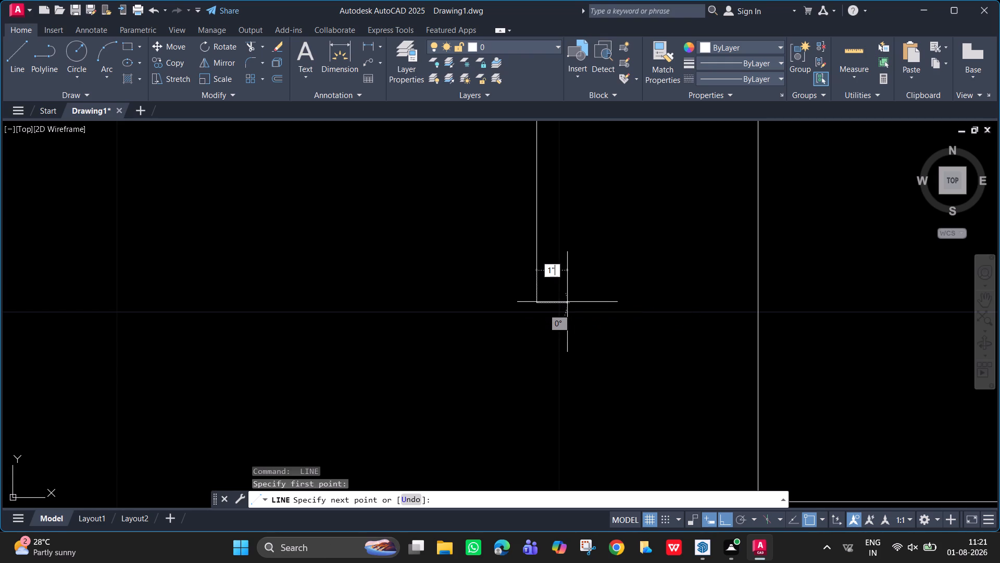
key("Return")
key("space")
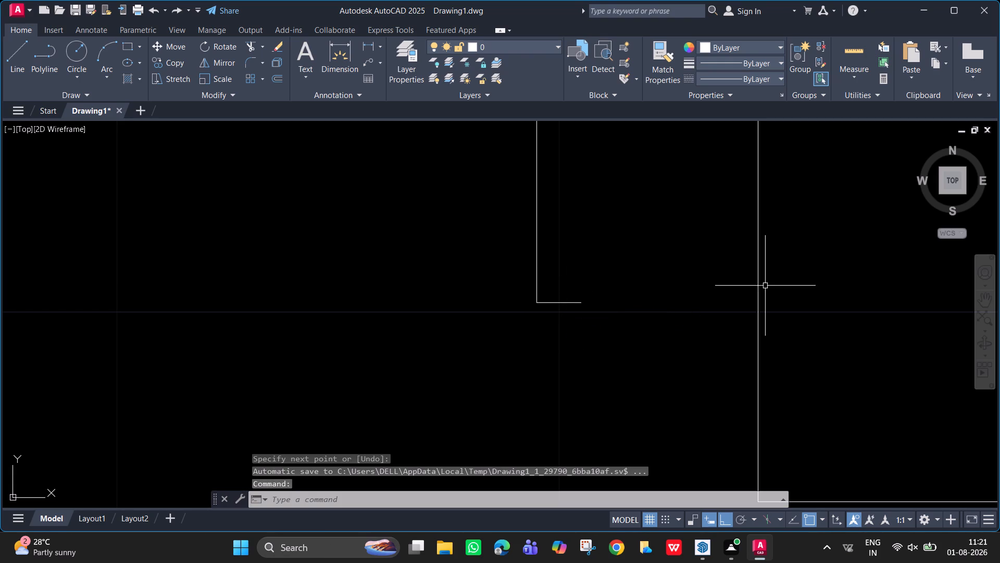
Move the exterior south door's east jamb line west from its midpoint to the end of the 1" line.
left_click(758, 291)
key("m")
key("Return")
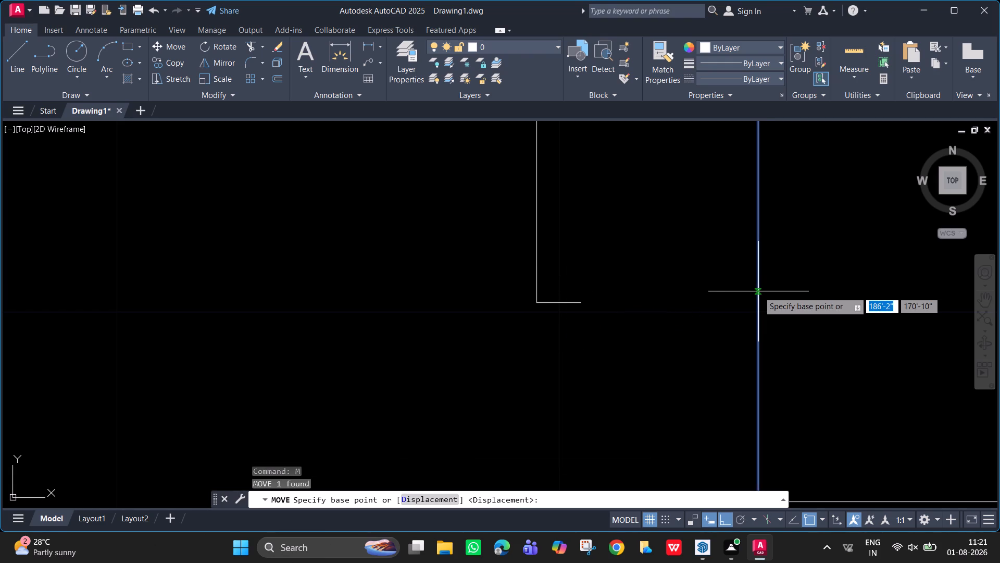
scroll(759, 293, "down", 3)
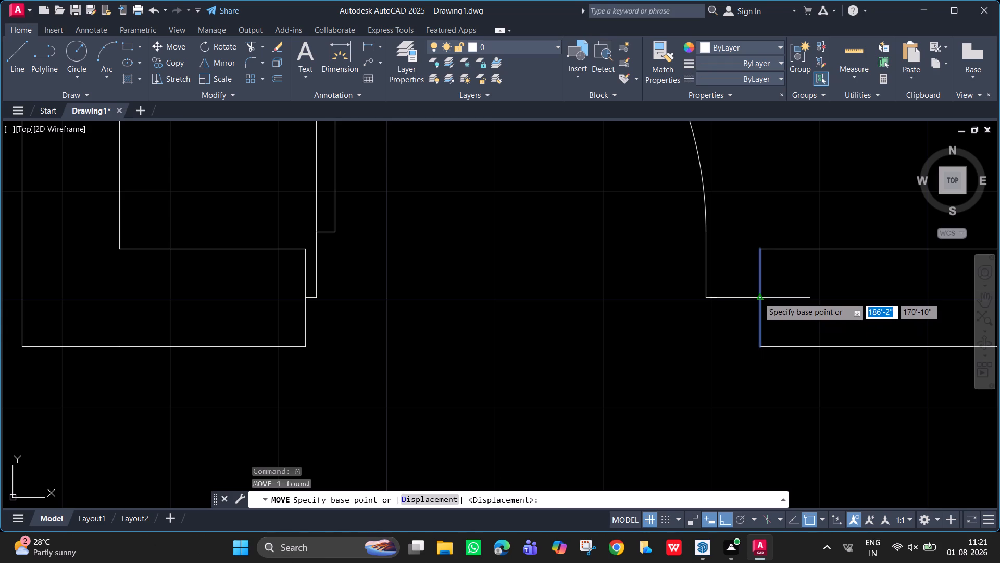
left_click(758, 297)
left_click(715, 297)
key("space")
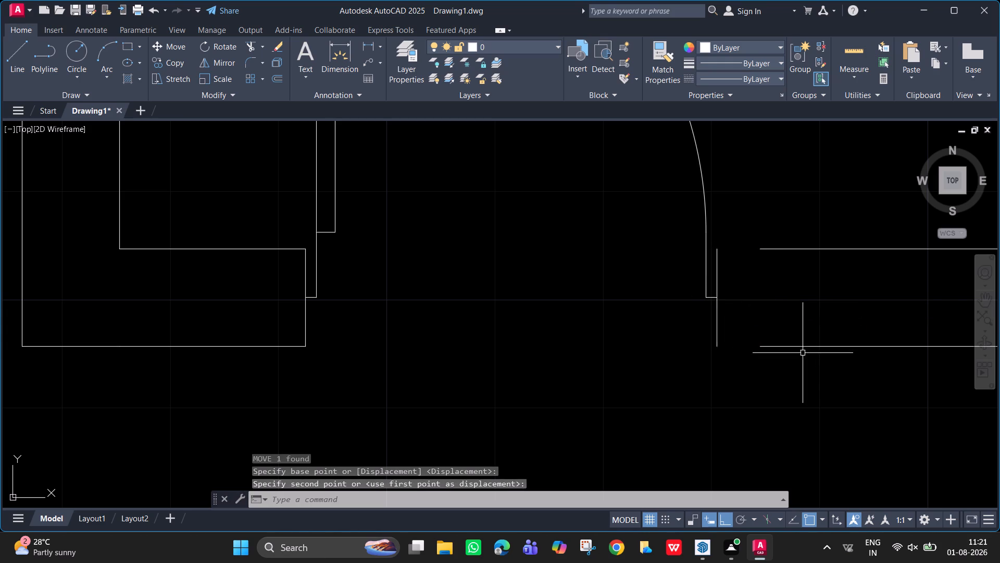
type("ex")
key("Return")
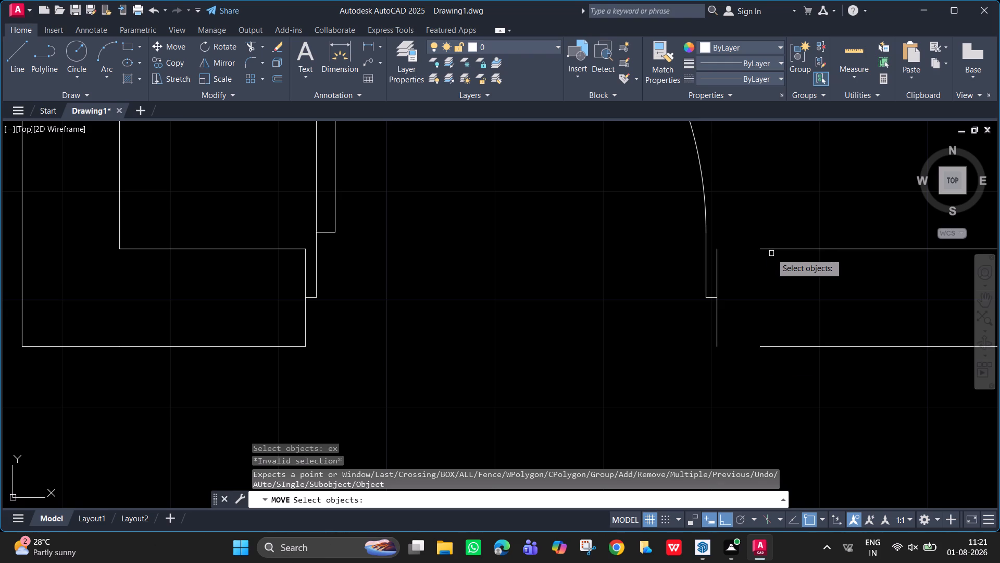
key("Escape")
Extend both lines of the exterior south wall west to the moved east jamb of its door opening.
key("e")
key("x")
key("Return")
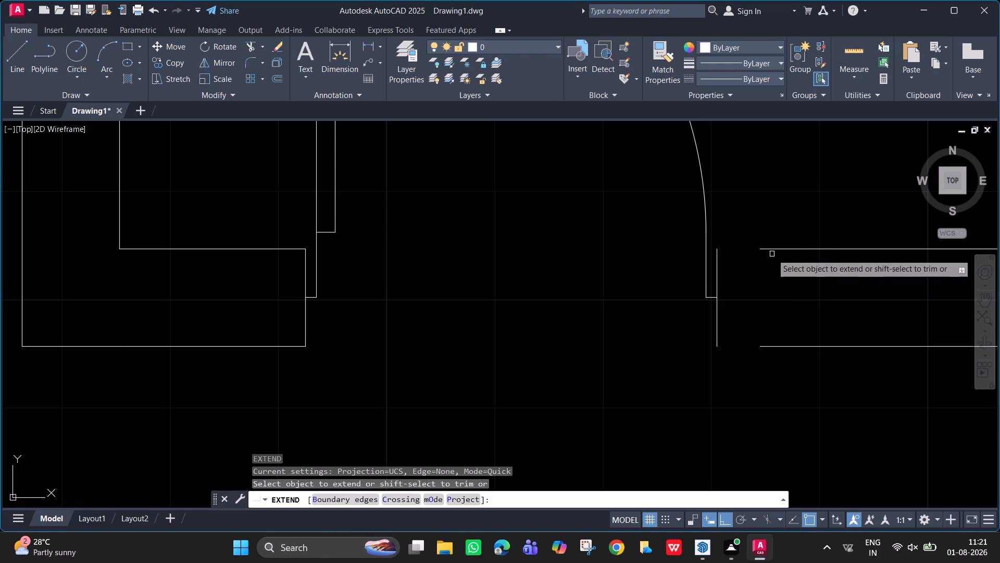
left_click(786, 249)
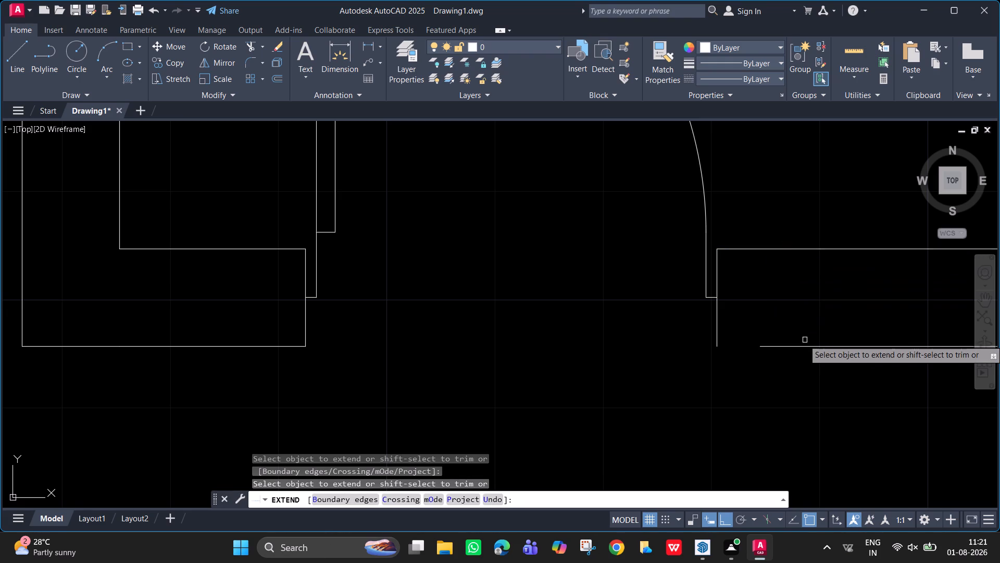
left_click(799, 344)
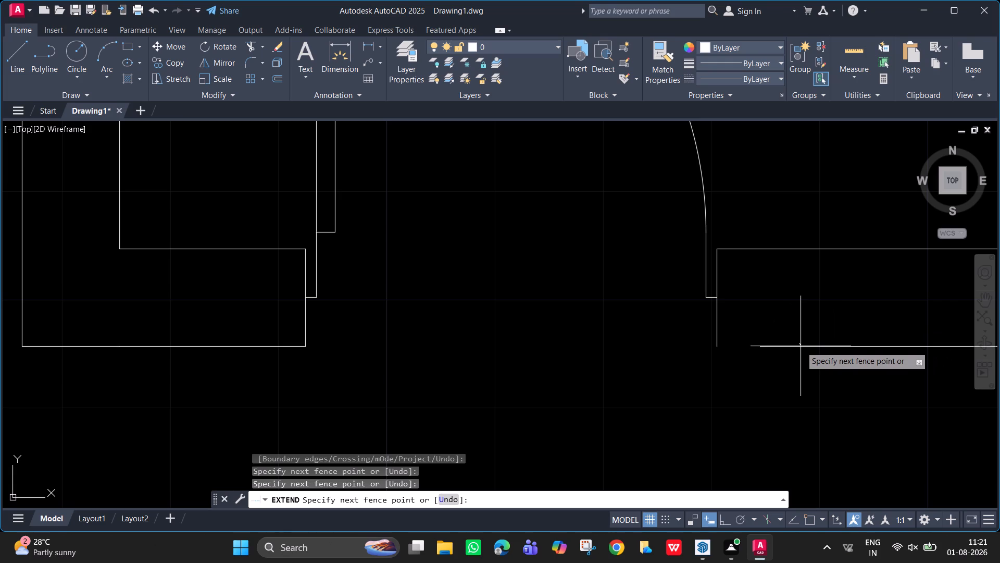
left_click(811, 353)
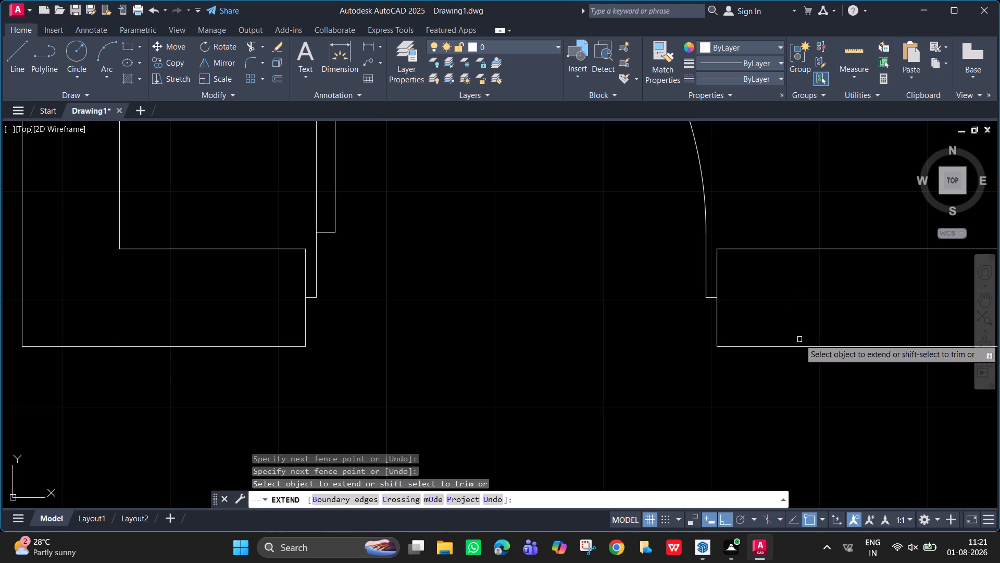
Examine the door openings across the plan, including the fit of the southeast room's west door between its jambs.
scroll(819, 309, "down", 2)
middle_click_drag(792, 331, 662, 356)
scroll(662, 356, "down", 2)
scroll(734, 315, "down", 2)
middle_click_drag(737, 345, 652, 422)
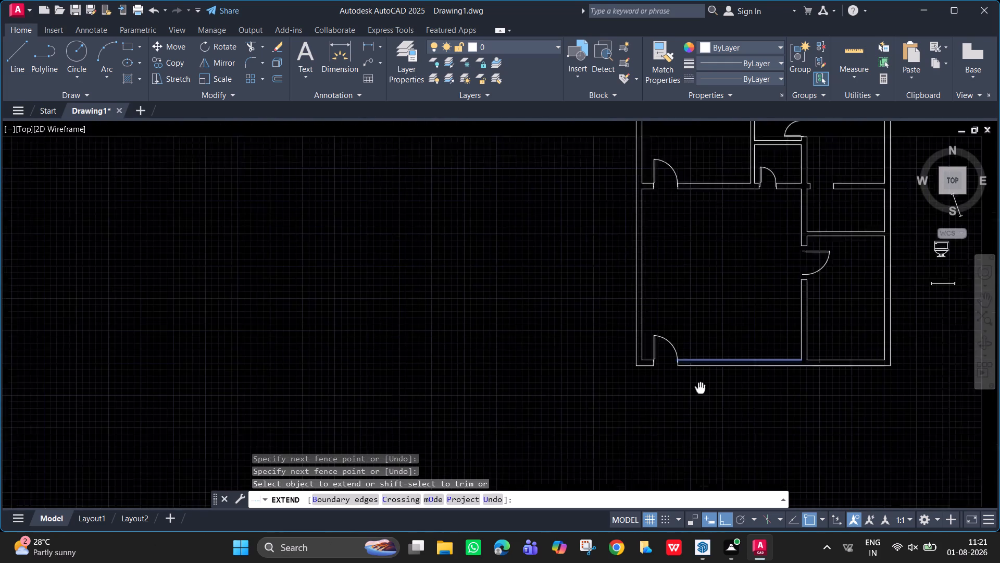
middle_click_drag(652, 422, 646, 422)
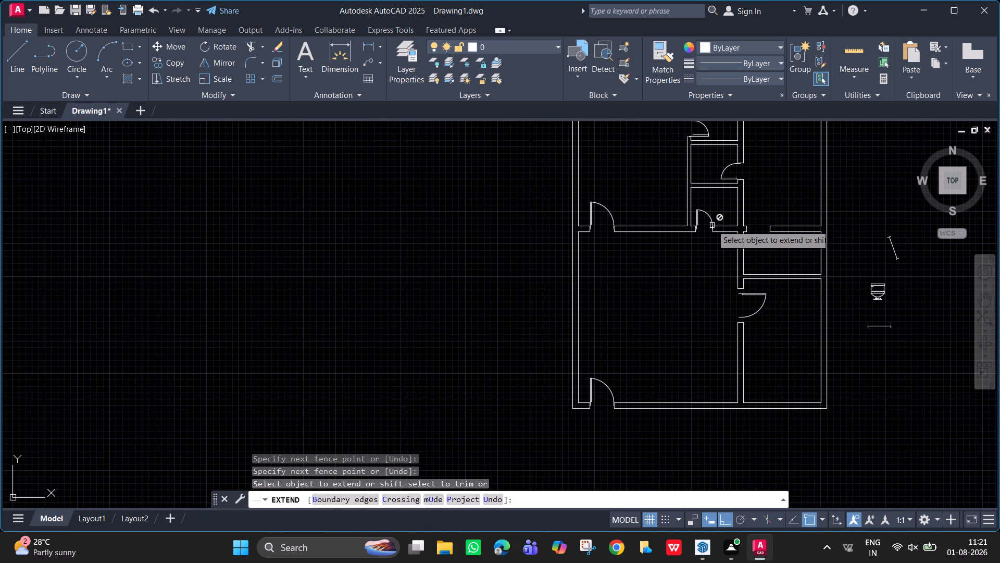
middle_click_drag(708, 188, 695, 305)
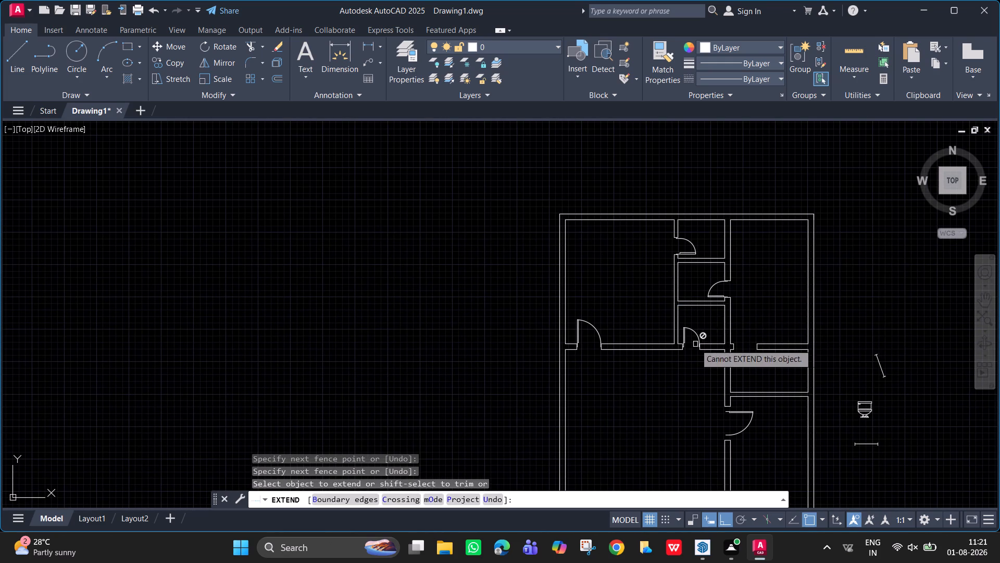
key("Escape")
scroll(752, 431, "up", 2)
middle_click_drag(748, 430, 715, 403)
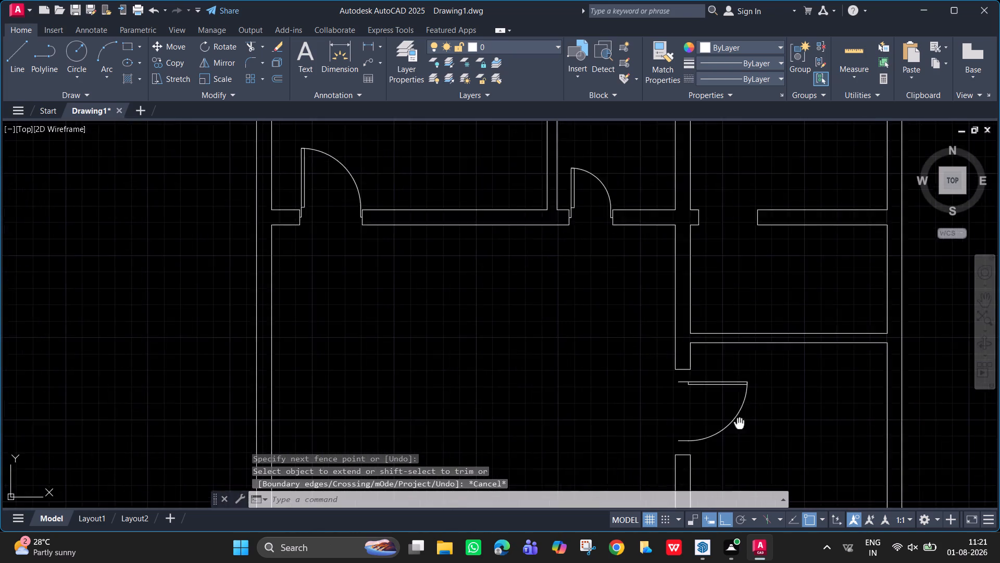
middle_click_drag(715, 403, 666, 272)
scroll(678, 279, "down", 1)
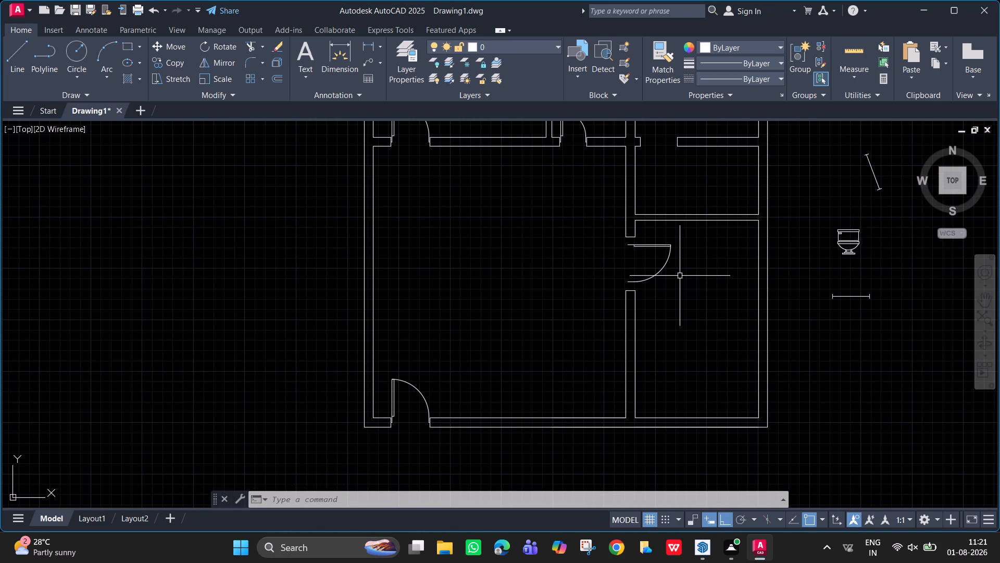
scroll(638, 245, "up", 3)
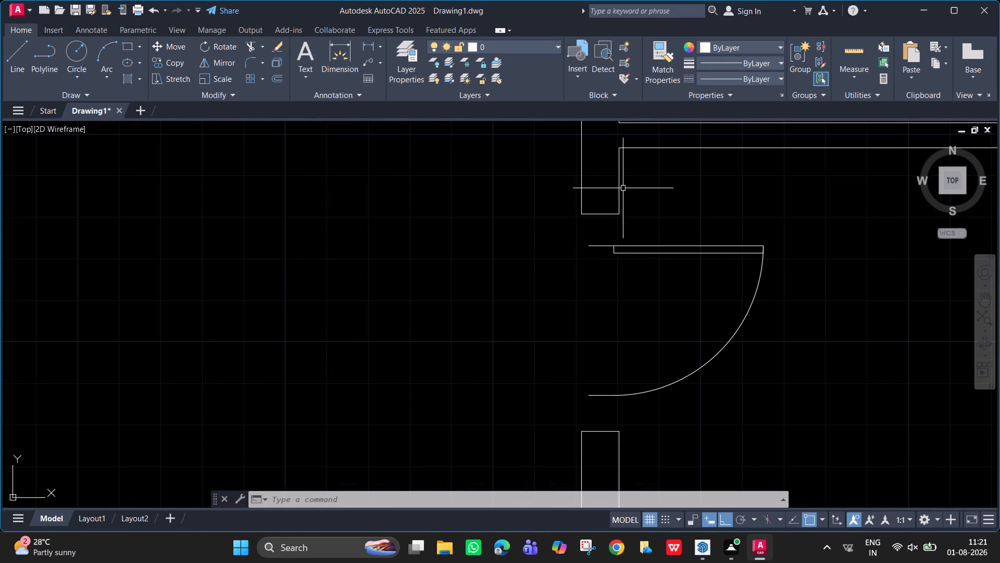
scroll(623, 187, "down", 1)
middle_click_drag(621, 203, 710, 381)
scroll(728, 371, "down", 2)
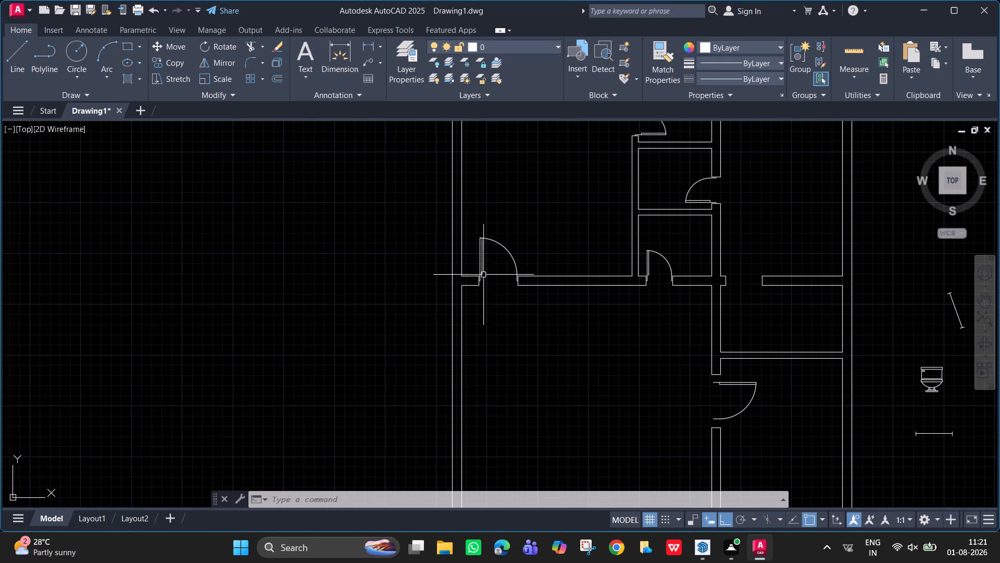
Measure the short wall between the west wall's inner face and the exterior south door's west jamb with a temporary linear dimension, and erase it.
left_click(370, 44)
scroll(476, 243, "up", 4)
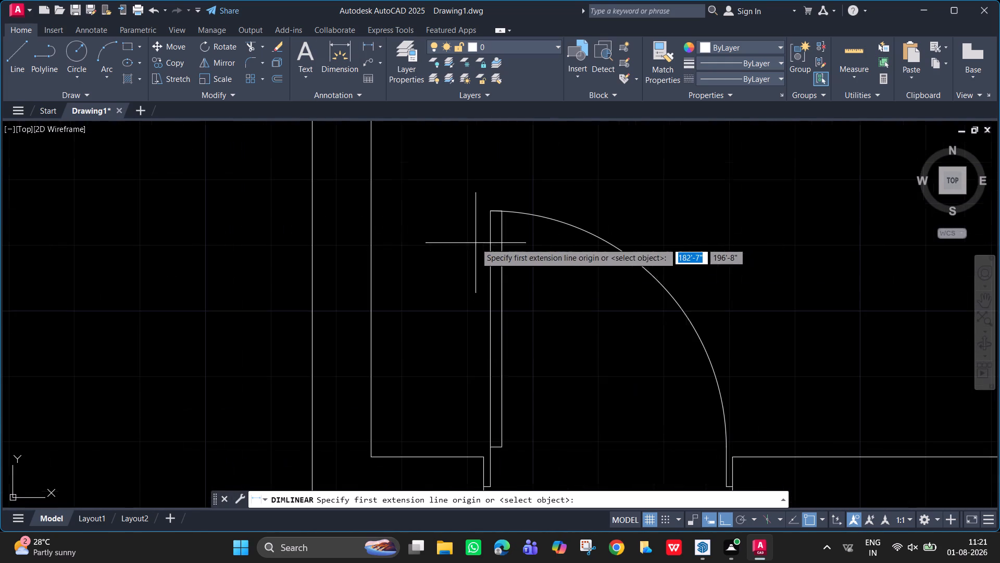
left_click(372, 456)
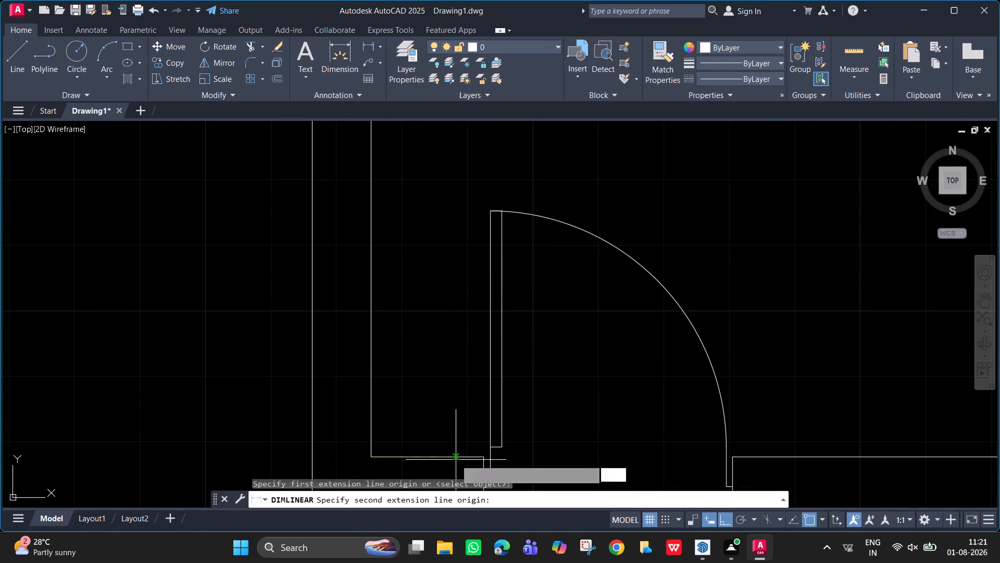
left_click(484, 457)
left_click(480, 422)
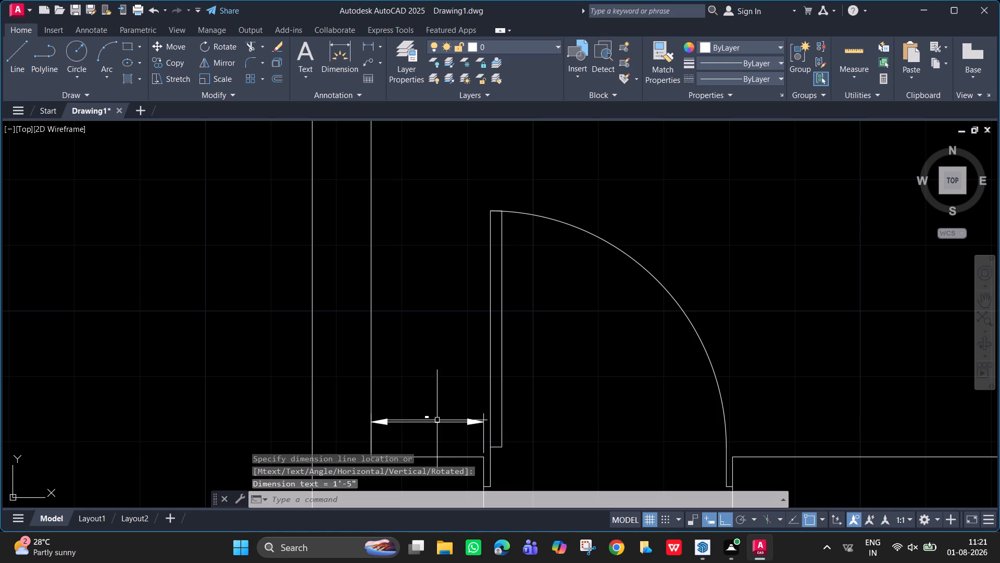
scroll(435, 418, "up", 4)
scroll(433, 408, "down", 5)
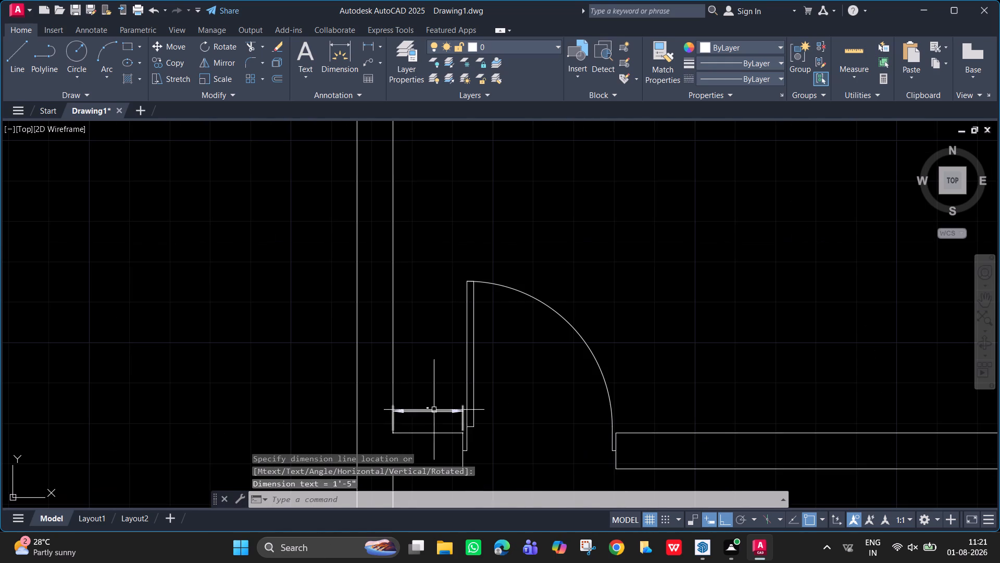
left_click_drag(439, 430, 420, 387)
left_click(419, 386)
key("Delete")
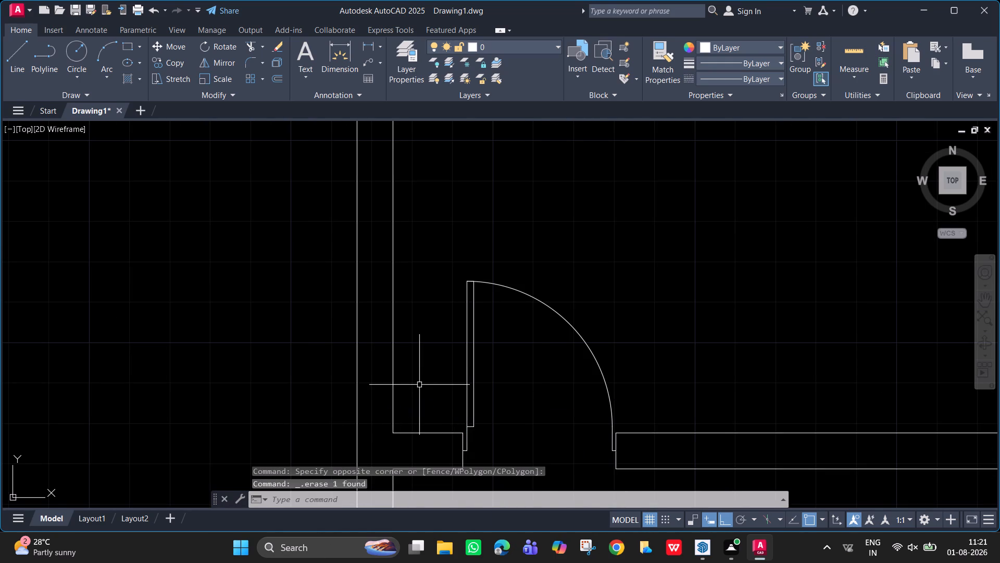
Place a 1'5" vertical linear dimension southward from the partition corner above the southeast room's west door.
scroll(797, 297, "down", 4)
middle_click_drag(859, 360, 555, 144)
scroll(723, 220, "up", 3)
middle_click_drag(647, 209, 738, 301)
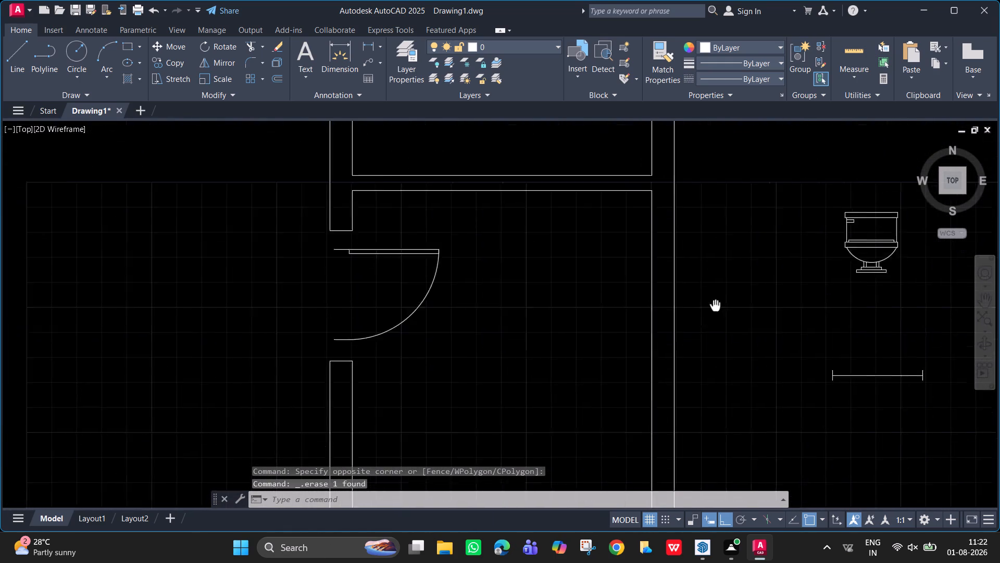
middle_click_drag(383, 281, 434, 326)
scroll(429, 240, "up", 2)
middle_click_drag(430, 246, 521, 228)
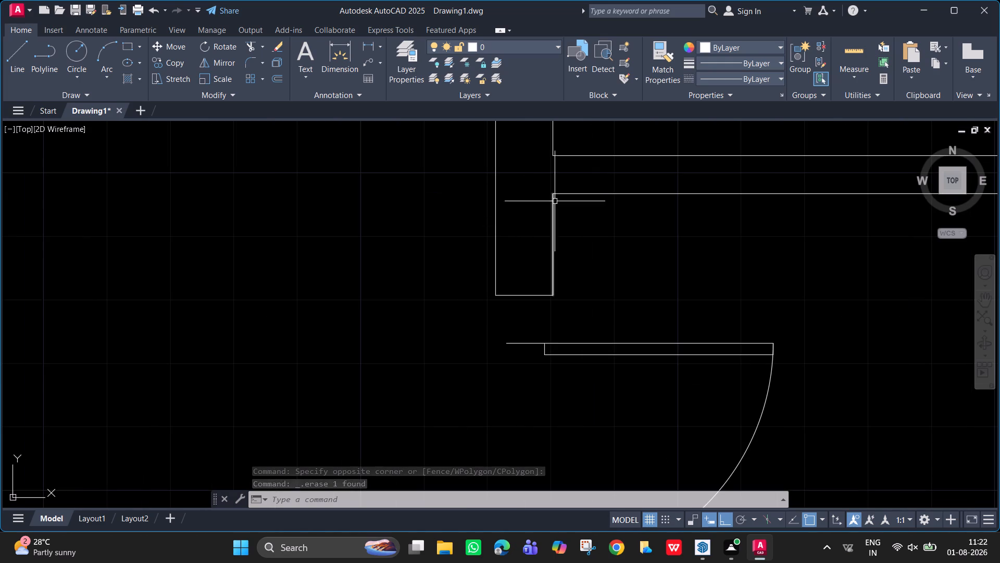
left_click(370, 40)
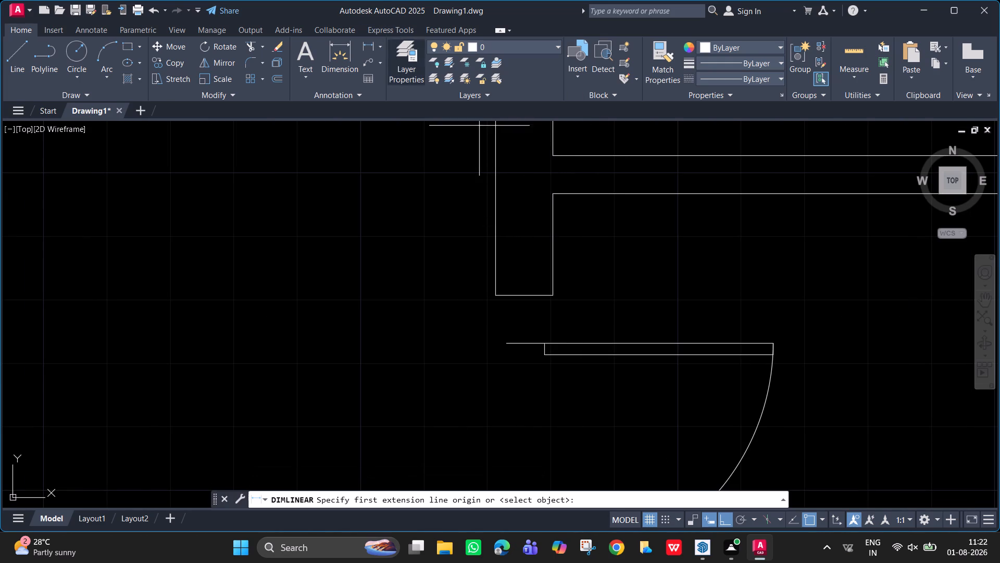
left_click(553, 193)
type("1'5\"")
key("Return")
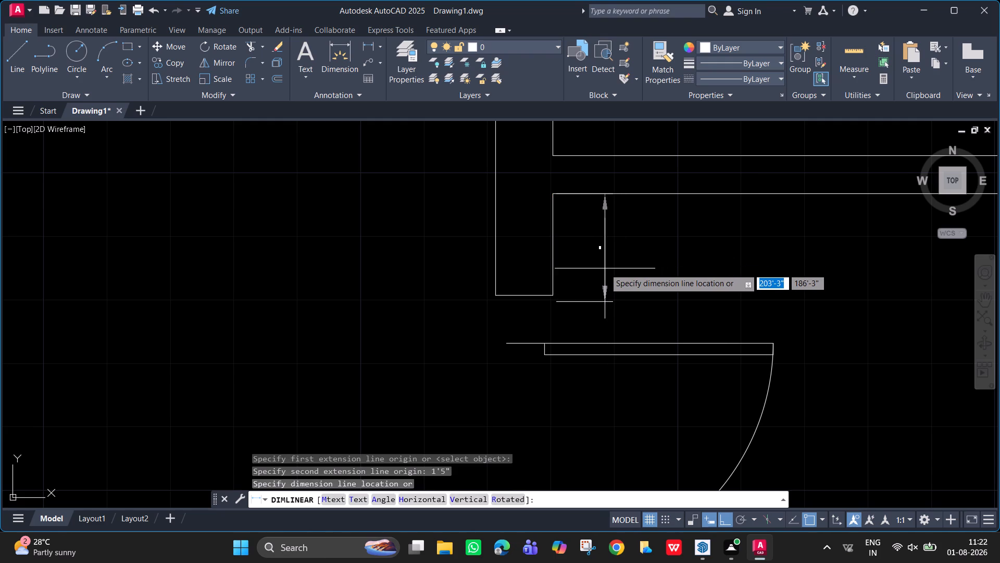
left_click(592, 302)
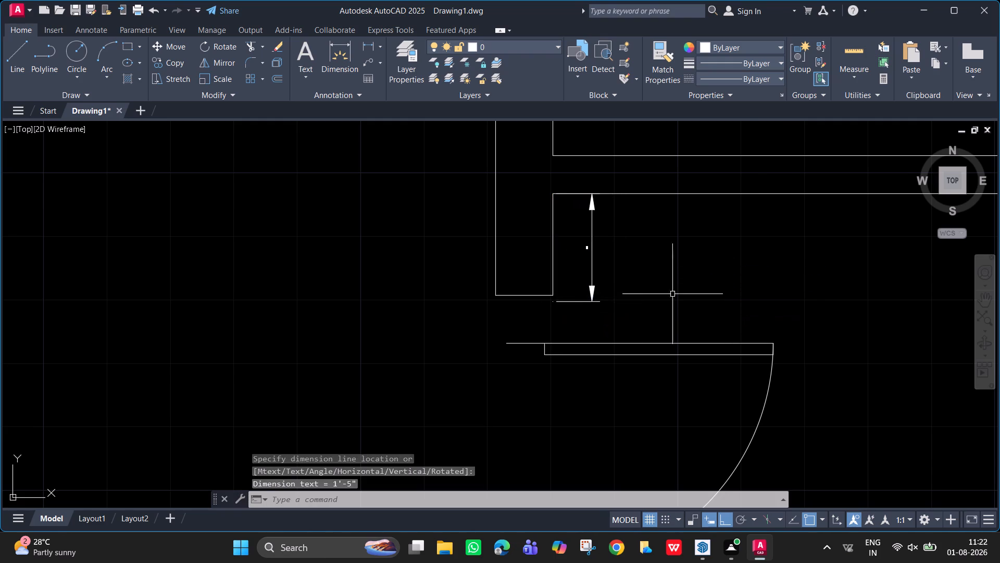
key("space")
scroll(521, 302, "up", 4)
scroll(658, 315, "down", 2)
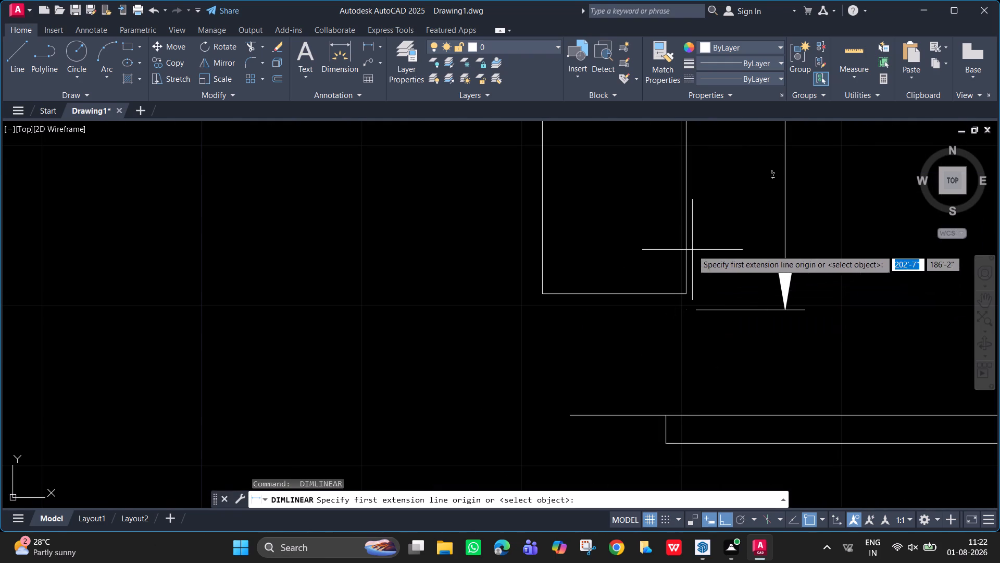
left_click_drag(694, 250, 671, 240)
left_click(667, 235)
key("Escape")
Erase the short east face line of the wall stub north of the southeast room's west door.
scroll(732, 255, "down", 2)
middle_click_drag(723, 276, 714, 291)
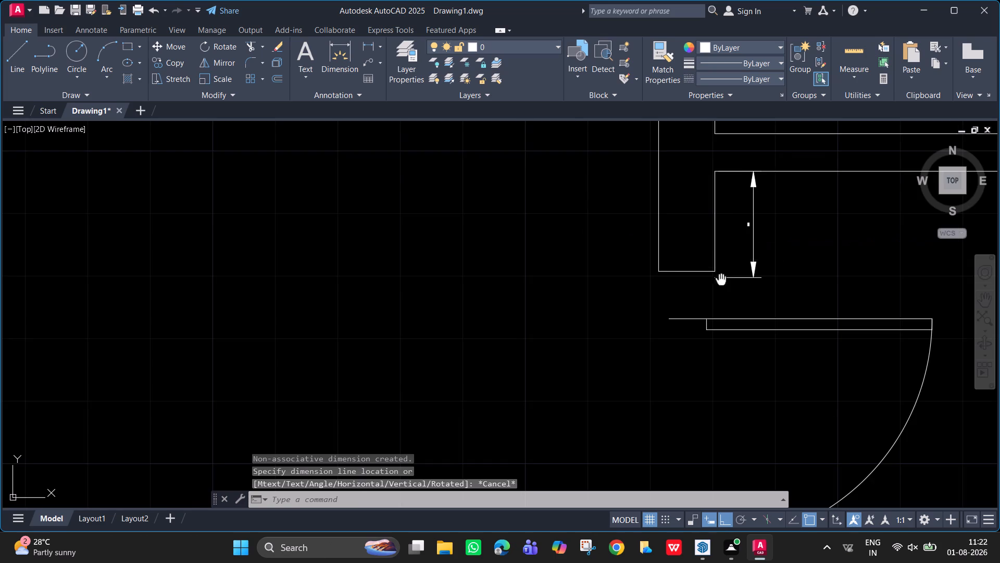
middle_click_drag(714, 291, 705, 308)
left_click(699, 253)
left_click(693, 250)
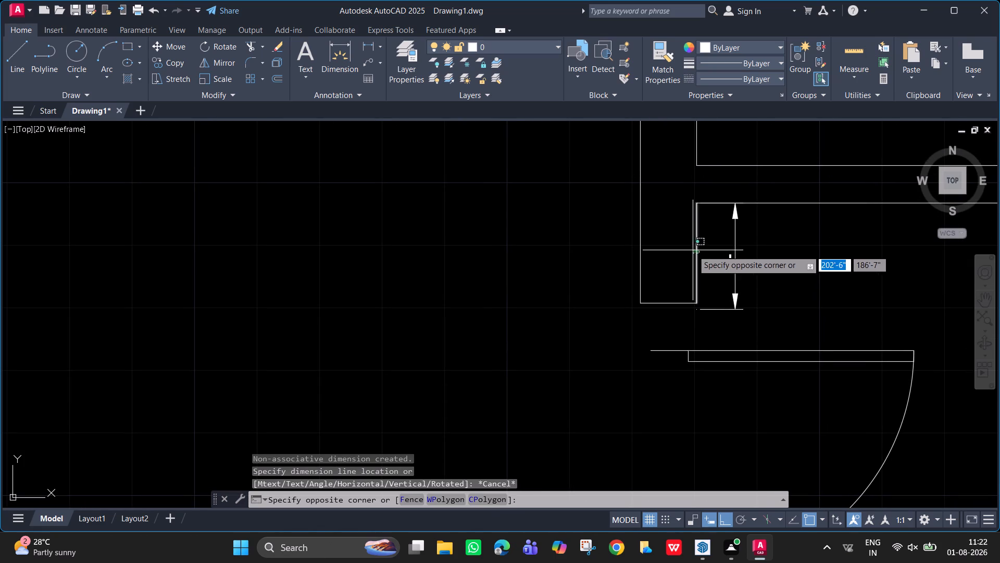
key("Delete")
Draw a 1'5" line south from the partition corner as the wall stub's new east face, above the southeast room's west door.
key("l")
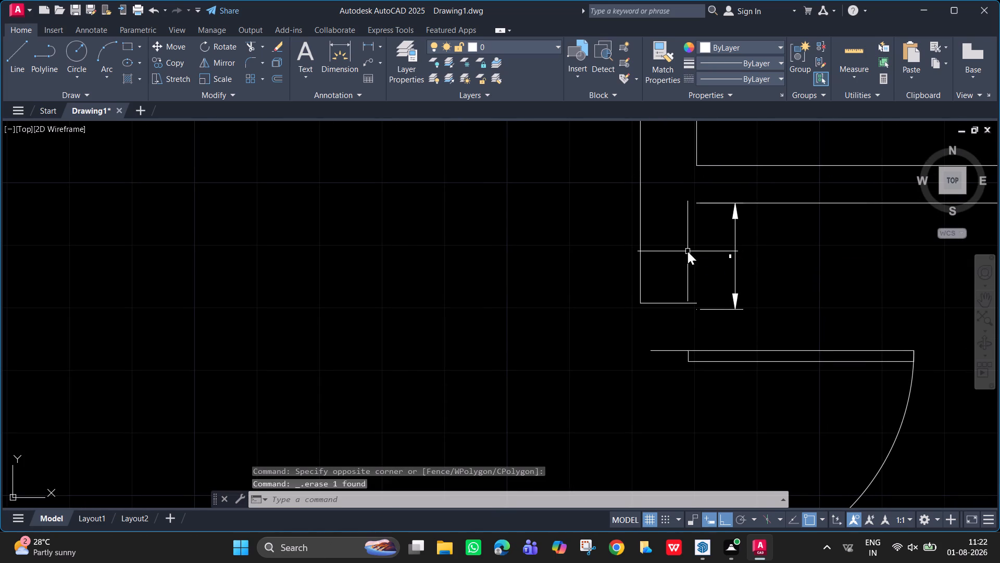
key("Return")
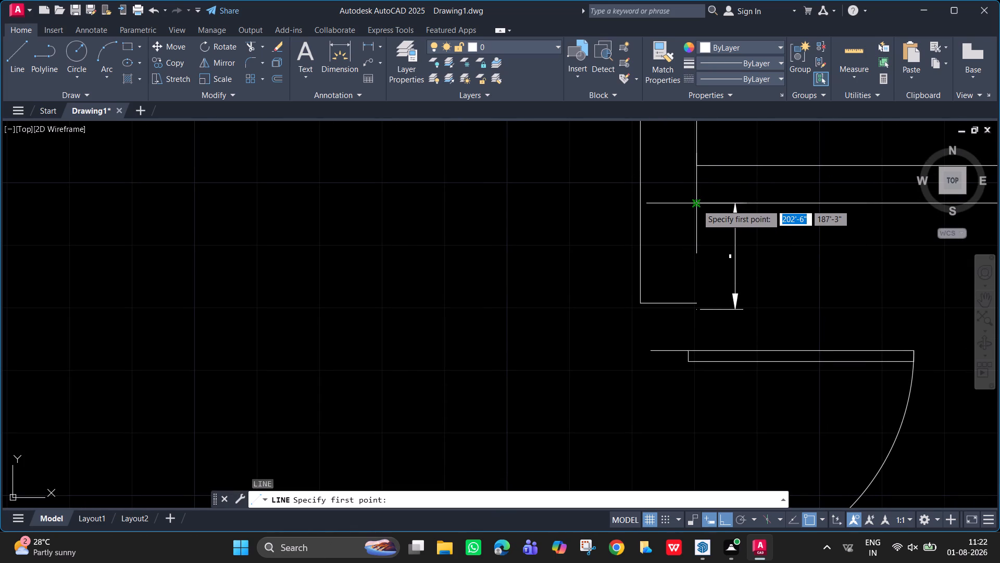
scroll(697, 204, "up", 3)
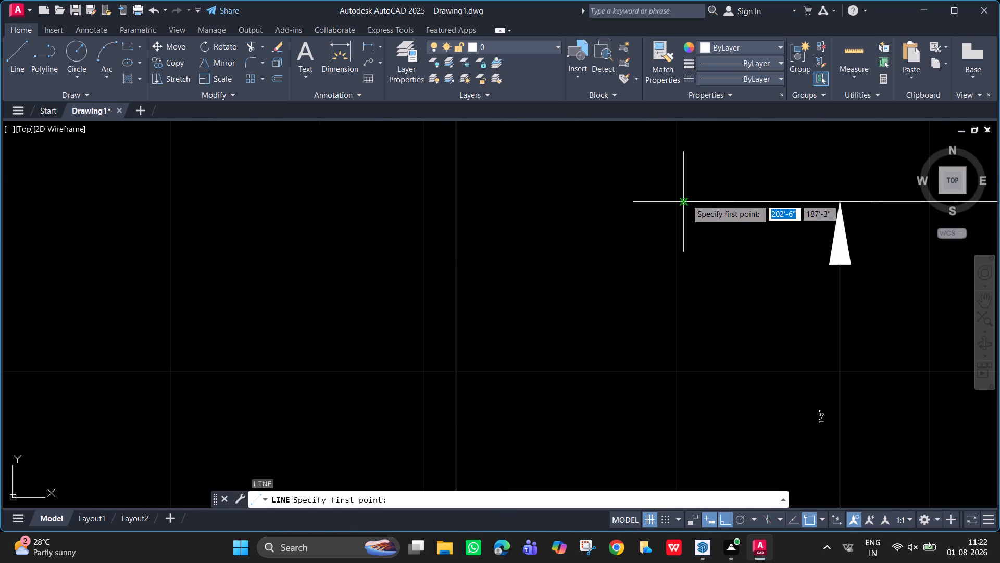
scroll(684, 199, "up", 4)
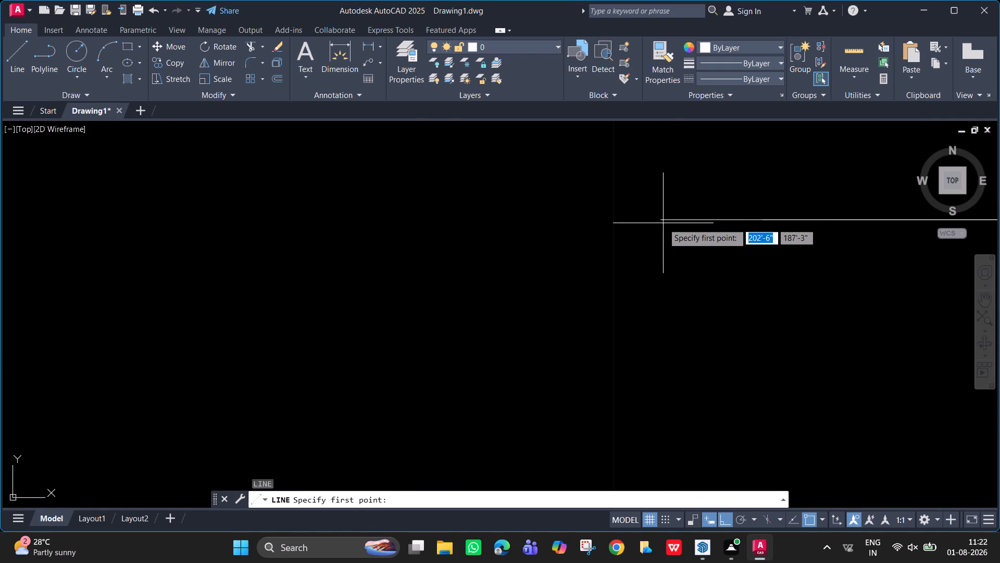
left_click(661, 218)
scroll(672, 371, "down", 4)
middle_click_drag(668, 368, 626, 272)
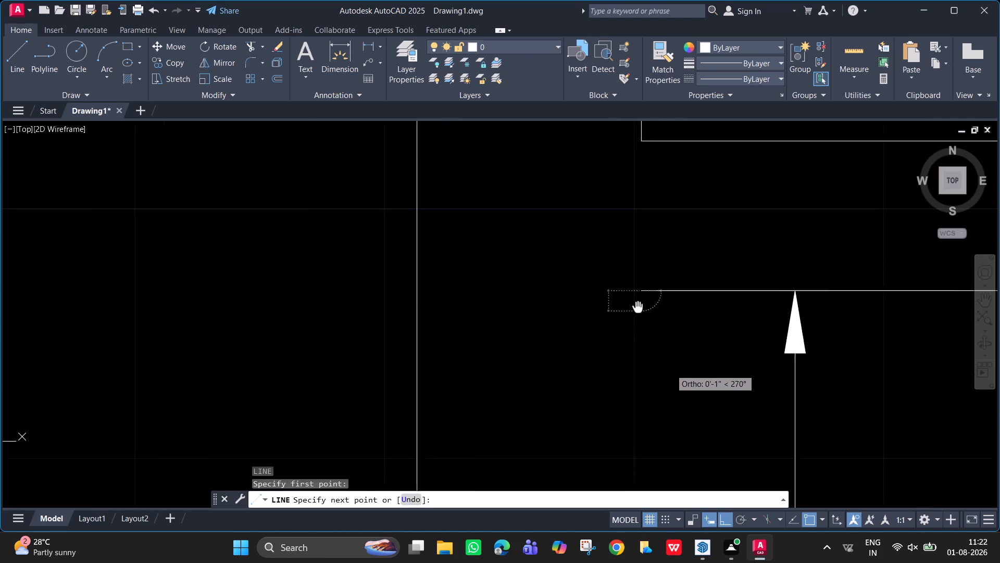
middle_click_drag(626, 272, 608, 194)
scroll(615, 263, "down", 1)
type("1'5\"")
key("Return")
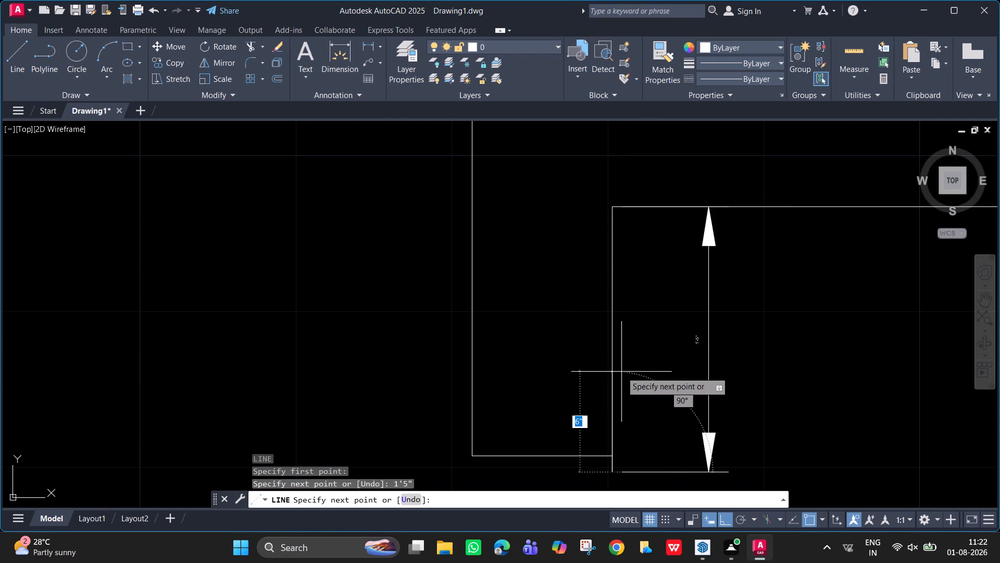
key("Escape")
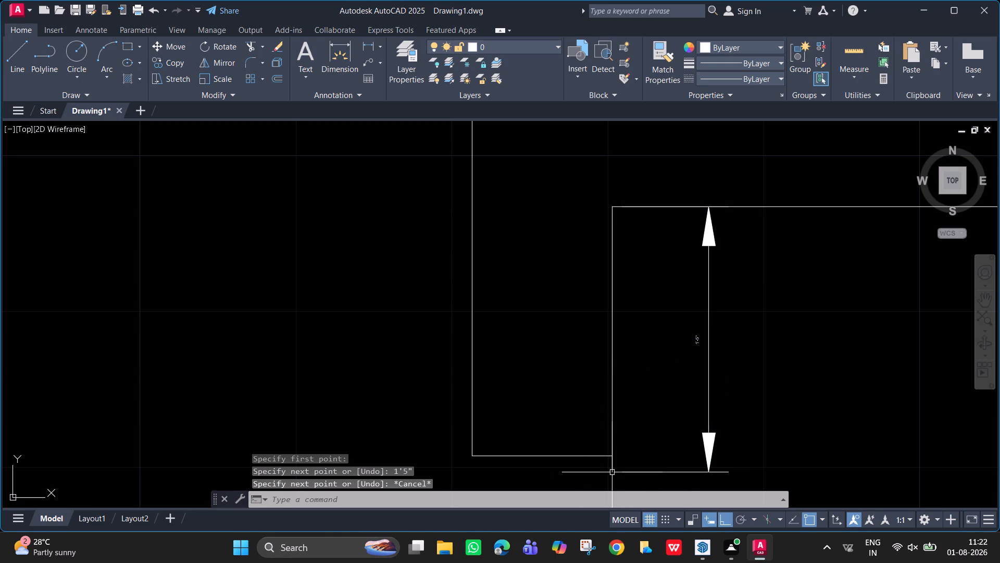
Erase the vertical dimension beside the wall stub above the southeast room's west door.
left_click_drag(712, 418, 667, 390)
left_click(666, 389)
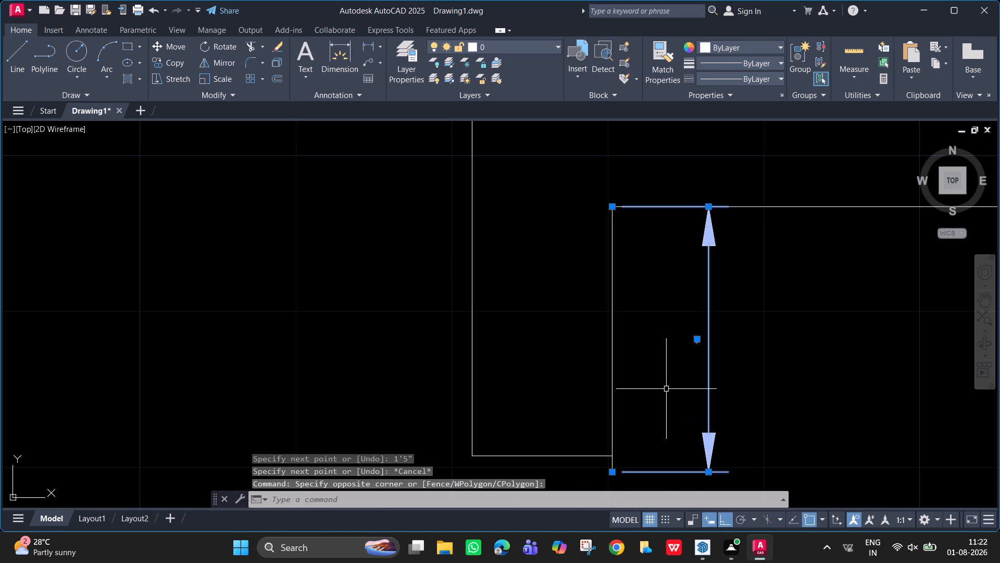
key("Delete")
Modify the ISO-25 dimension style to an arrow size of 0.5".
key("d")
key("Return")
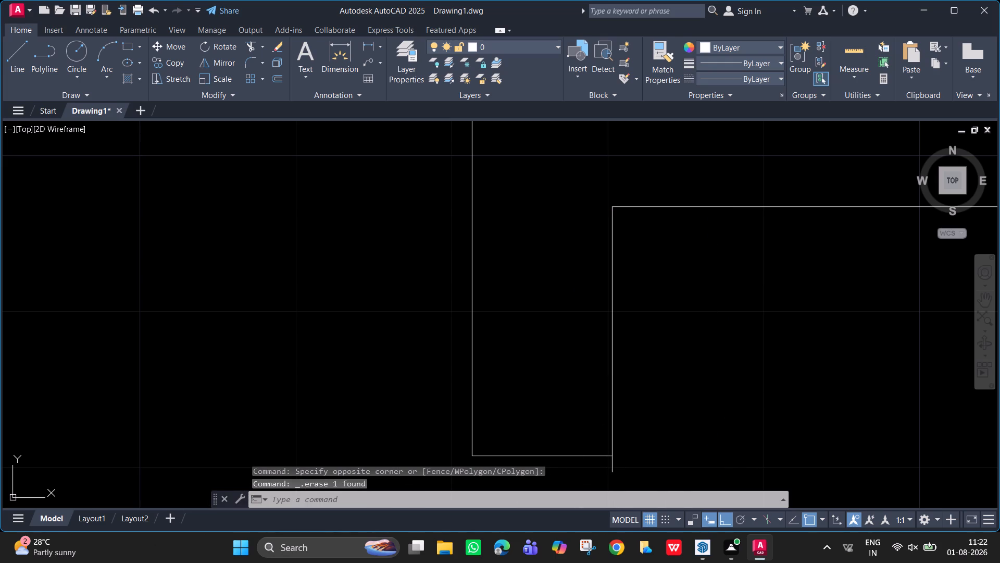
left_click(934, 240)
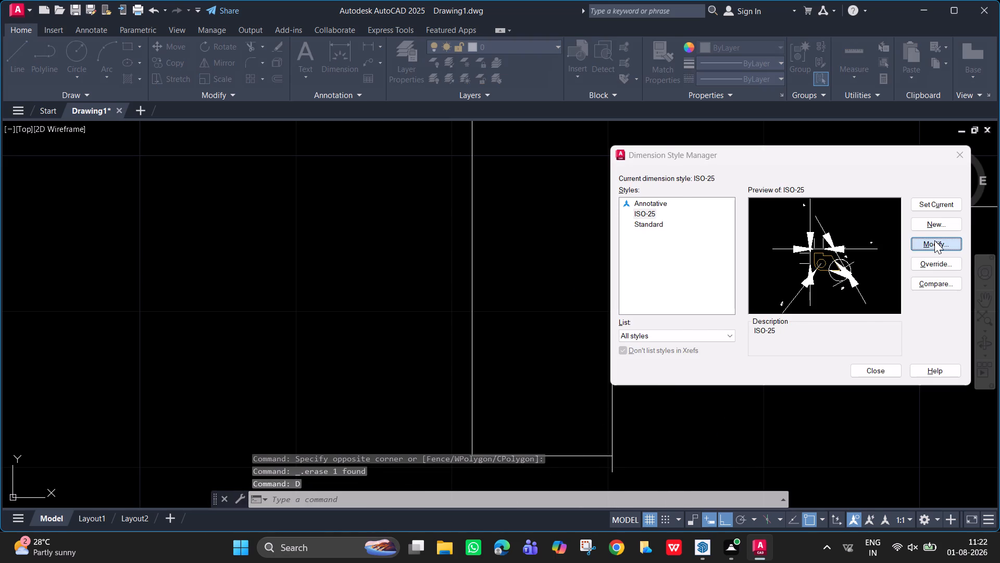
left_click(682, 128)
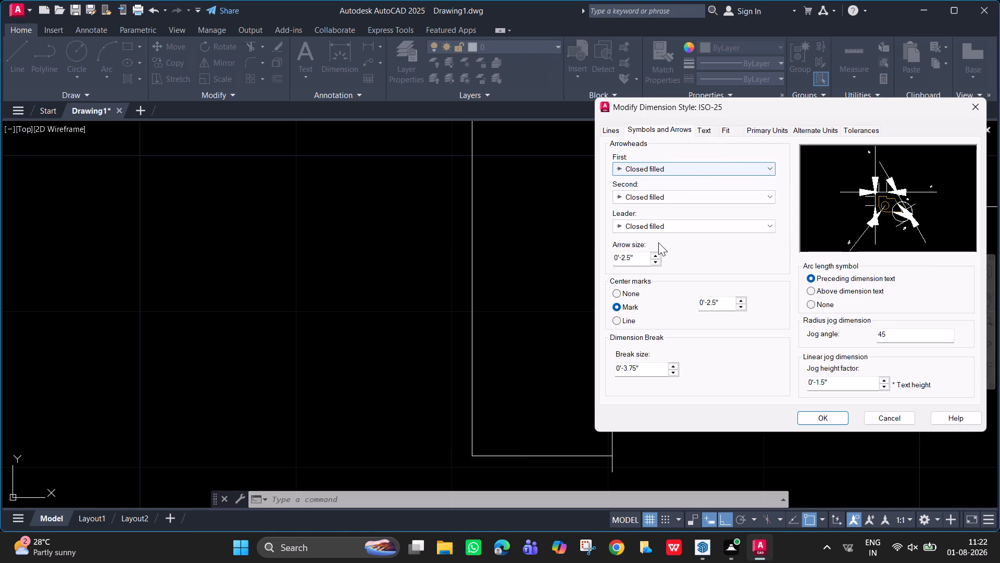
left_click(639, 258)
key("BackSpace")
key("BackSpace")
key("BackSpace")
key("BackSpace")
key("BackSpace")
key("BackSpace")
key("BackSpace")
key("BackSpace")
key("BackSpace")
key("BackSpace")
key("BackSpace")
key("BackSpace")
key("BackSpace")
key("BackSpace")
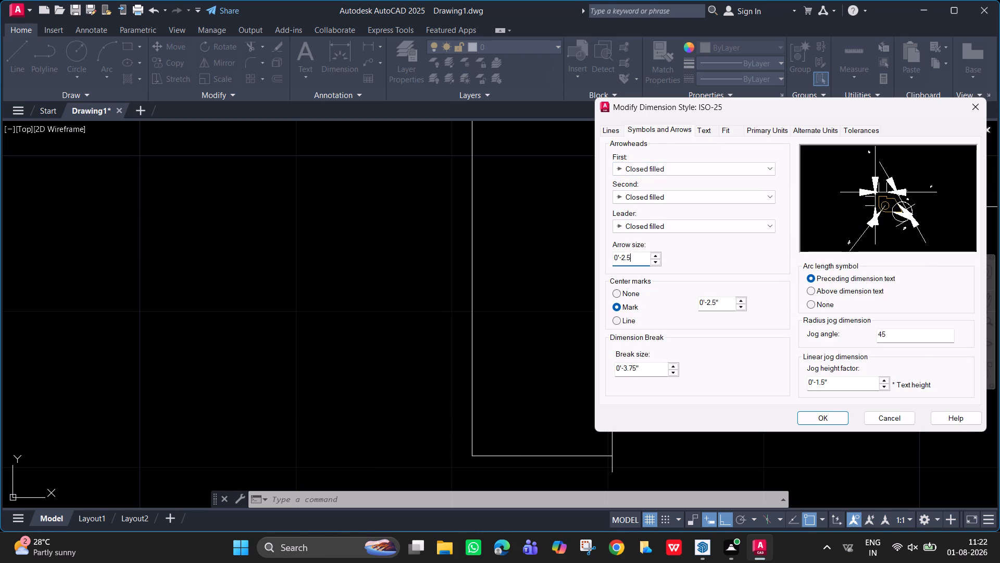
type("0.5")
key("Return")
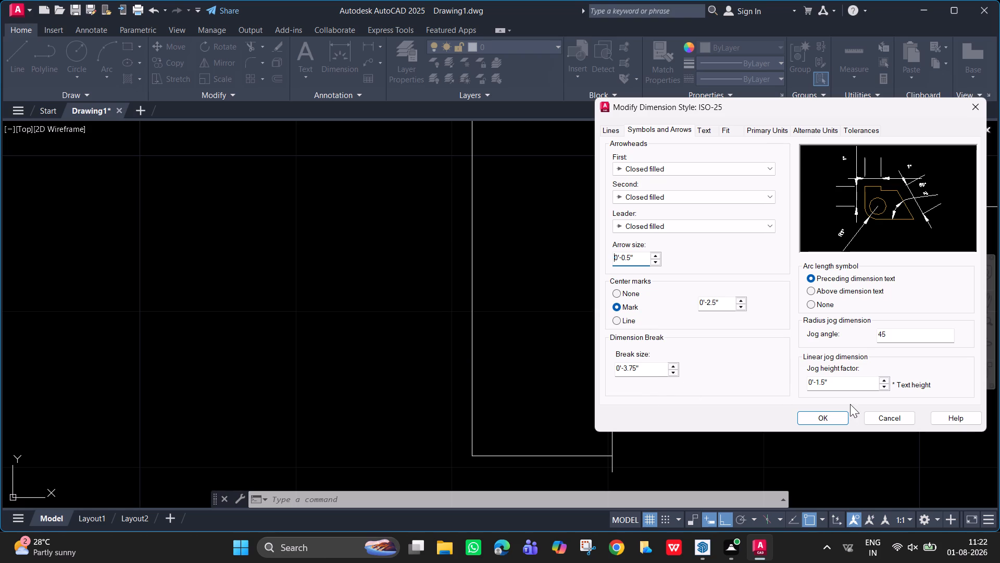
Set the ISO-25 style's dimension text height to 0.5", make the style current and close the style manager.
left_click(763, 132)
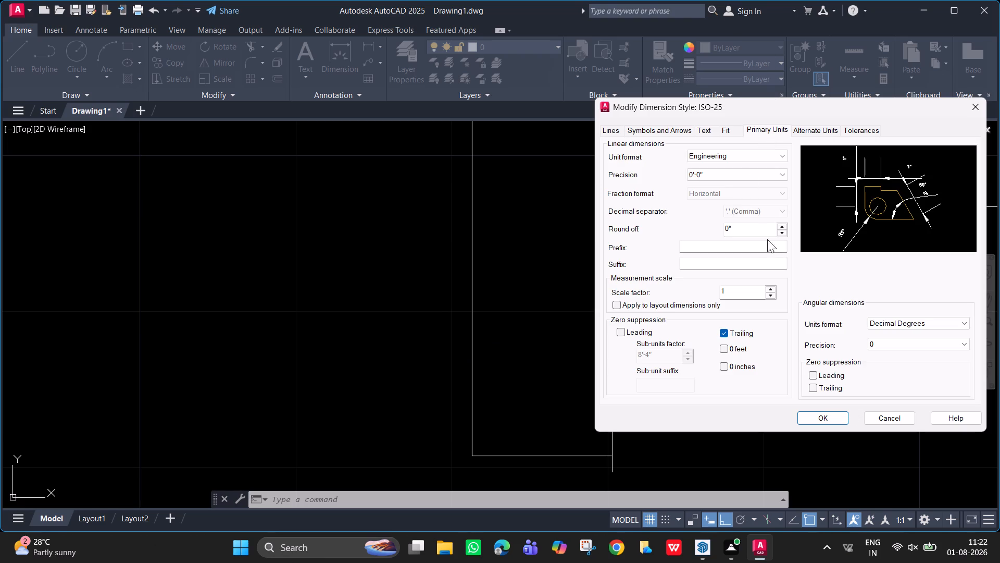
left_click(705, 132)
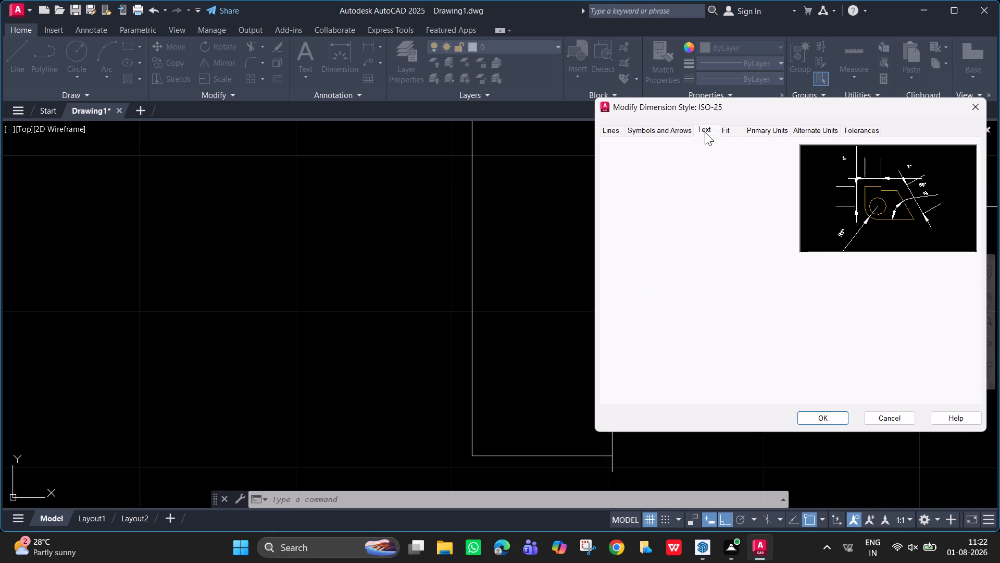
left_click(766, 221)
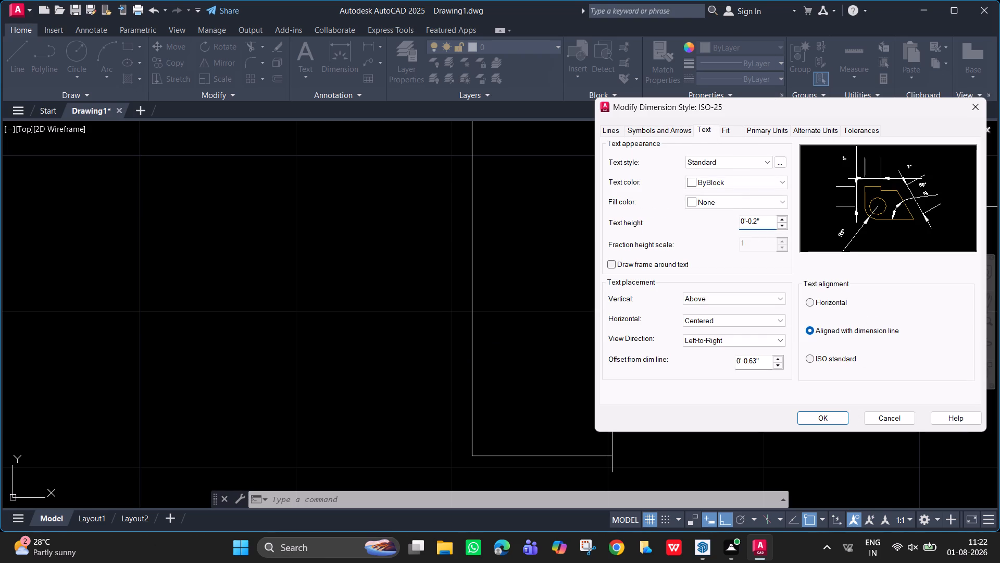
key("BackSpace")
key("BackSpace")
key("BackSpace")
key("BackSpace")
type("0.")
key("5")
key("Return")
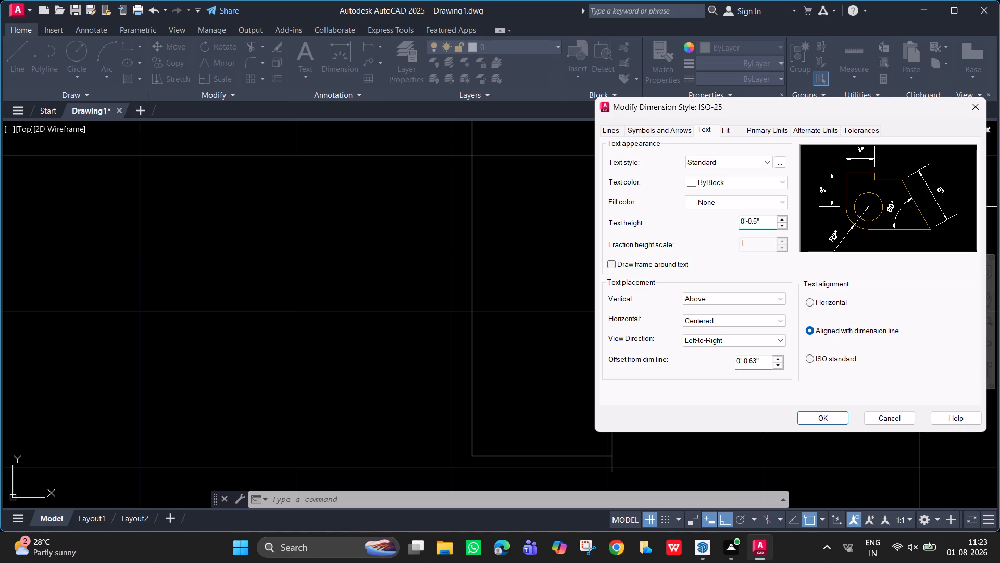
left_click(821, 419)
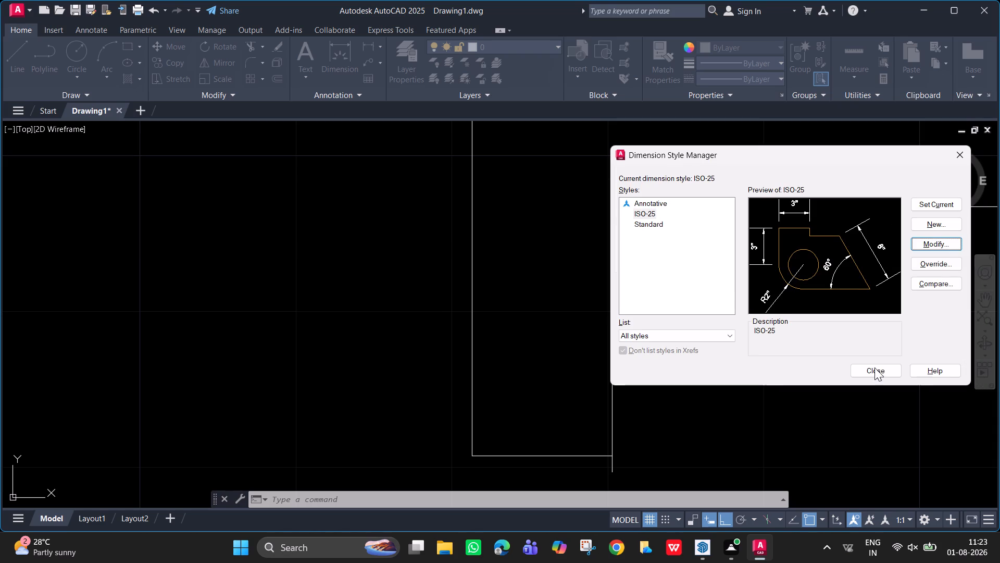
left_click(929, 206)
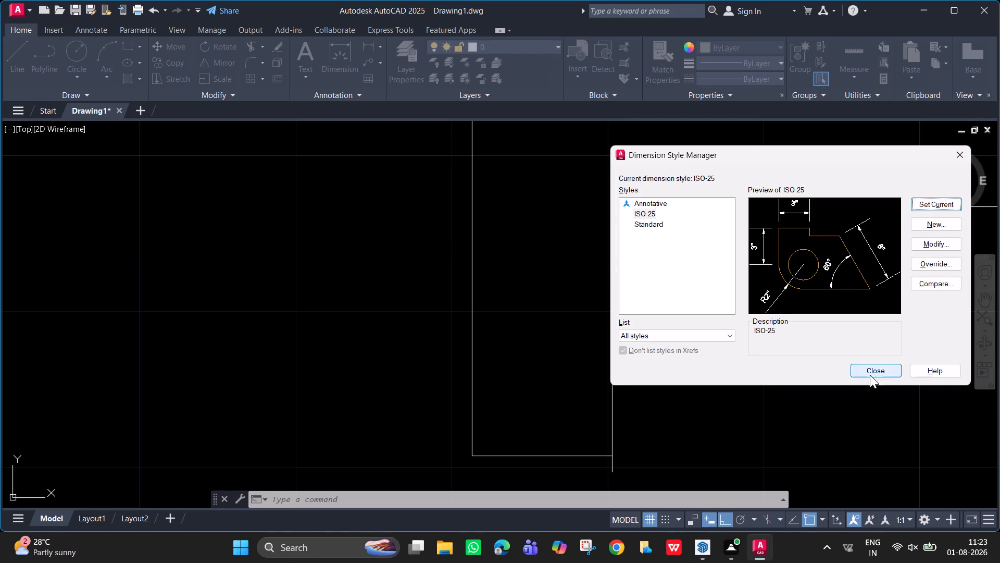
left_click(870, 373)
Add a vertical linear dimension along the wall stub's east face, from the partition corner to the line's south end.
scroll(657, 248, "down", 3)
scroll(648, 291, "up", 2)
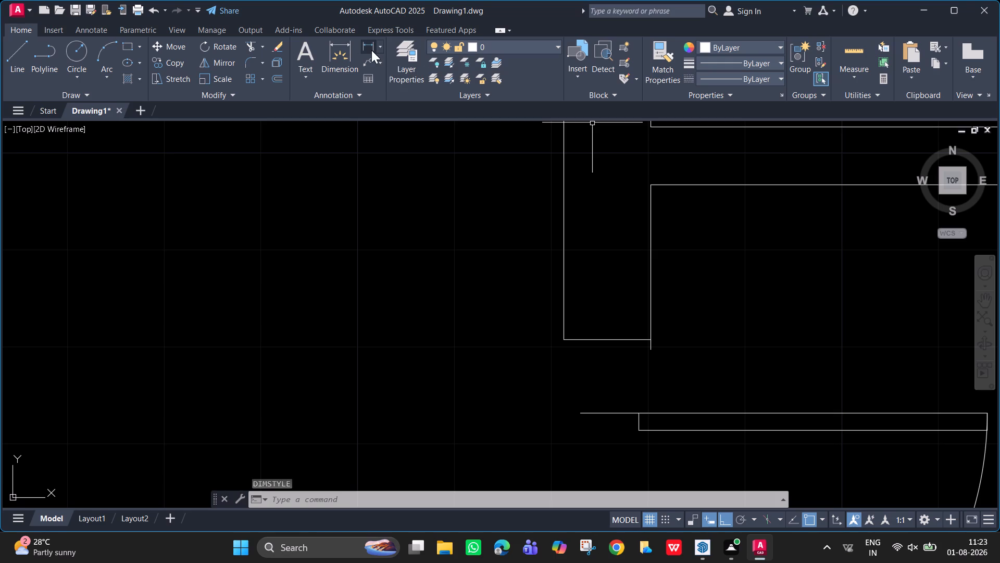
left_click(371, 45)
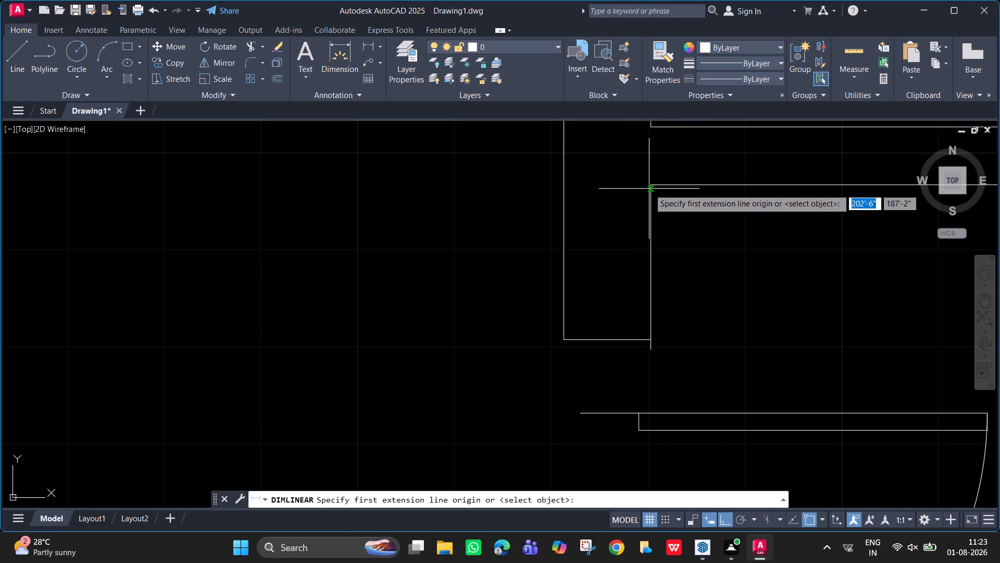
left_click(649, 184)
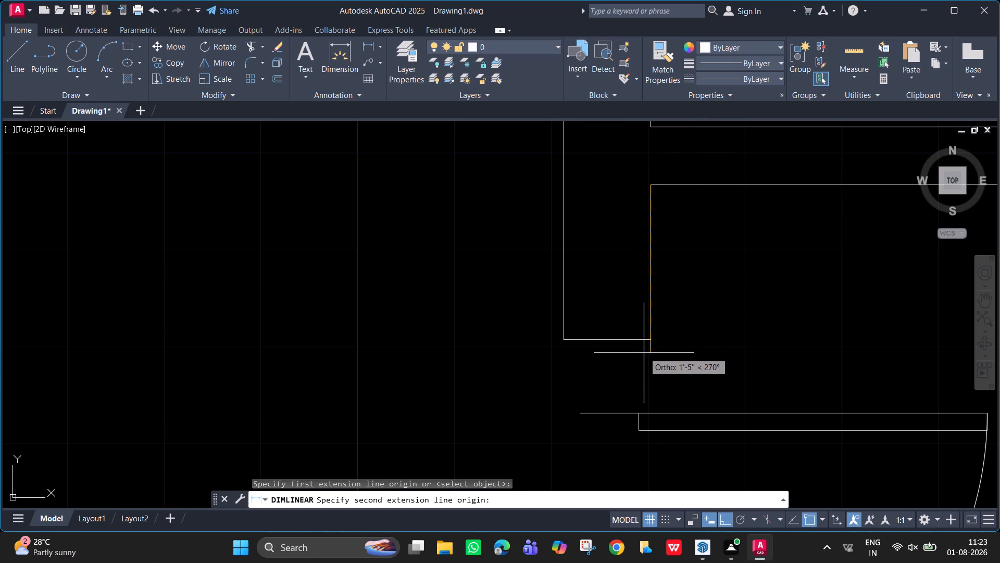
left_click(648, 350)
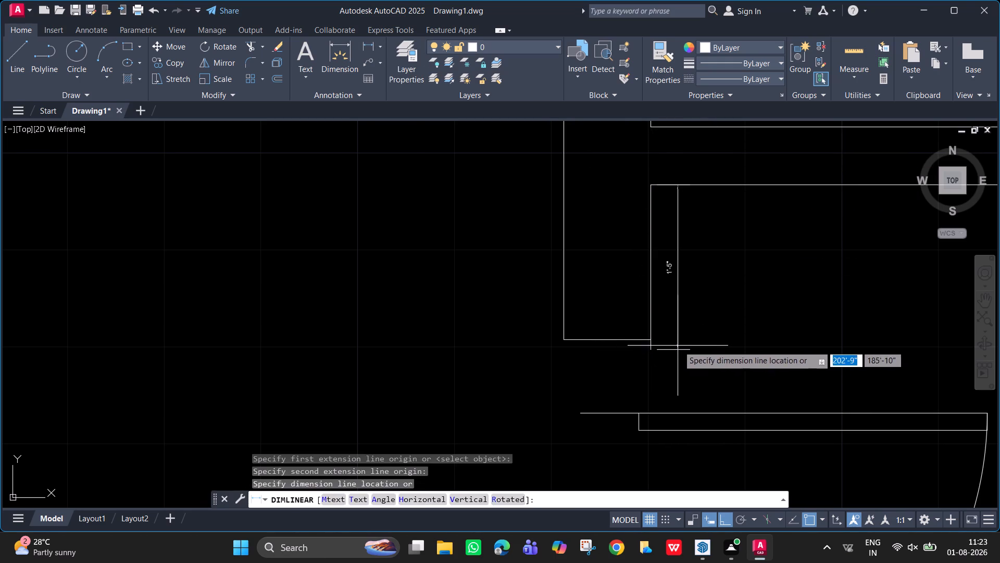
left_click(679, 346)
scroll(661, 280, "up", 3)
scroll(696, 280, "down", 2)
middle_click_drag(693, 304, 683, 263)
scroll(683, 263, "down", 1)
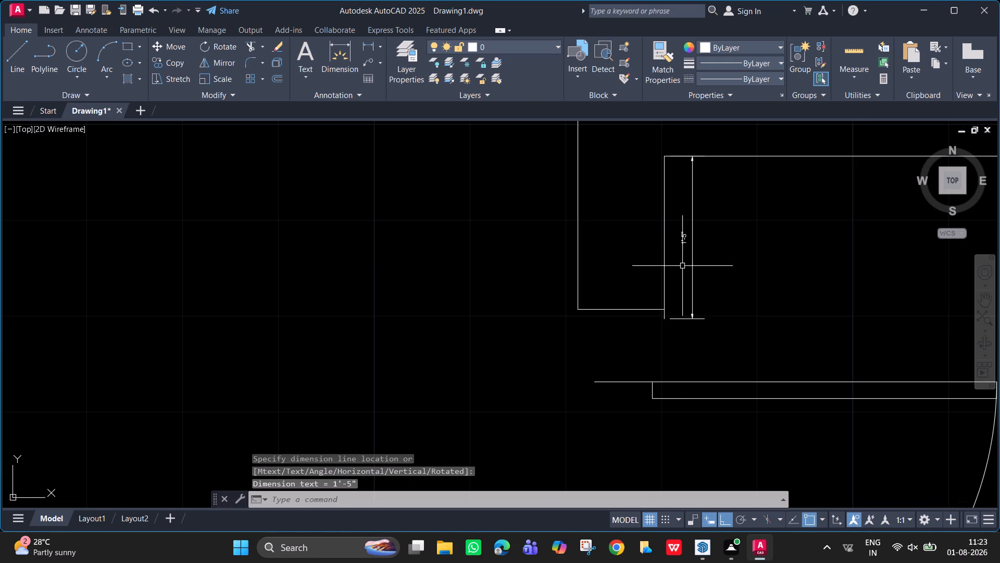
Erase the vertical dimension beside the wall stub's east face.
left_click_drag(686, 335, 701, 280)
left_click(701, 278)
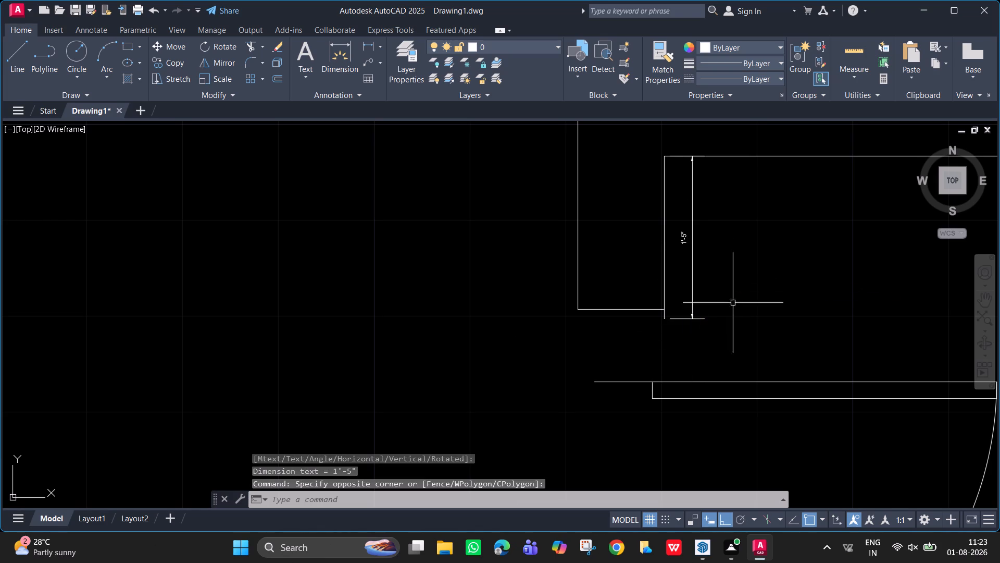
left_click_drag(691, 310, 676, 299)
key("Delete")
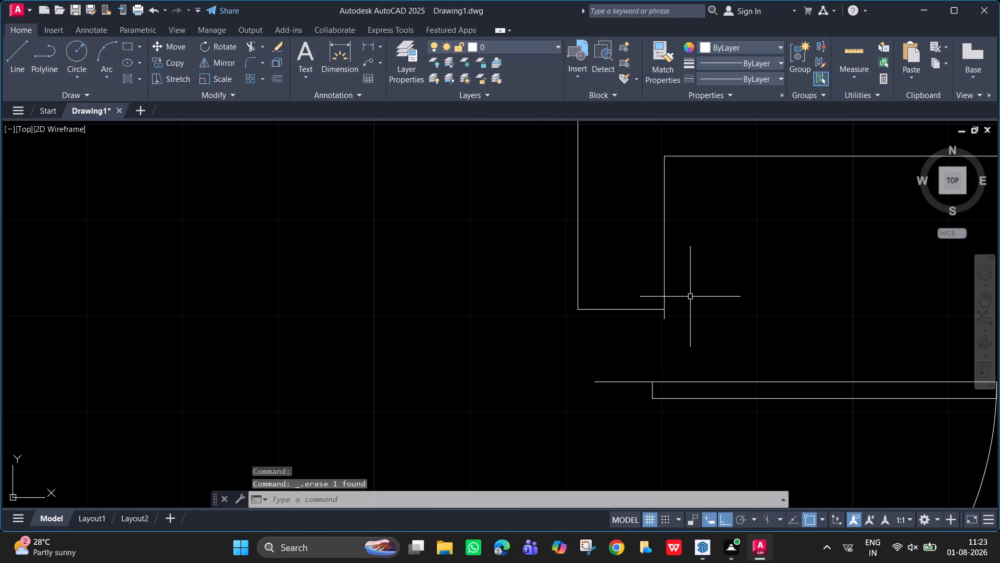
Move the wall stub's horizontal end line south to the lower endpoint of its east face line.
left_click(650, 311)
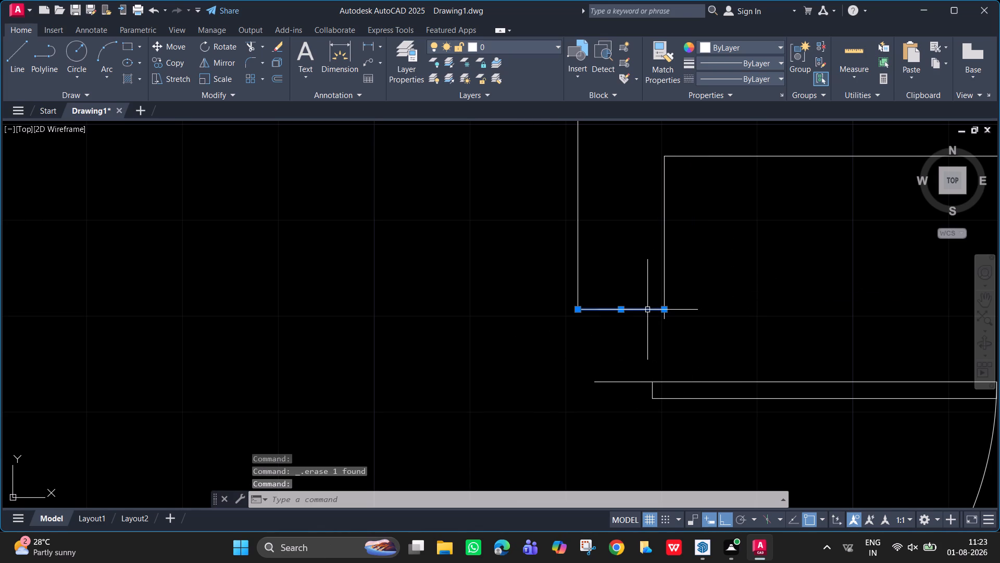
key("comma")
key("Return")
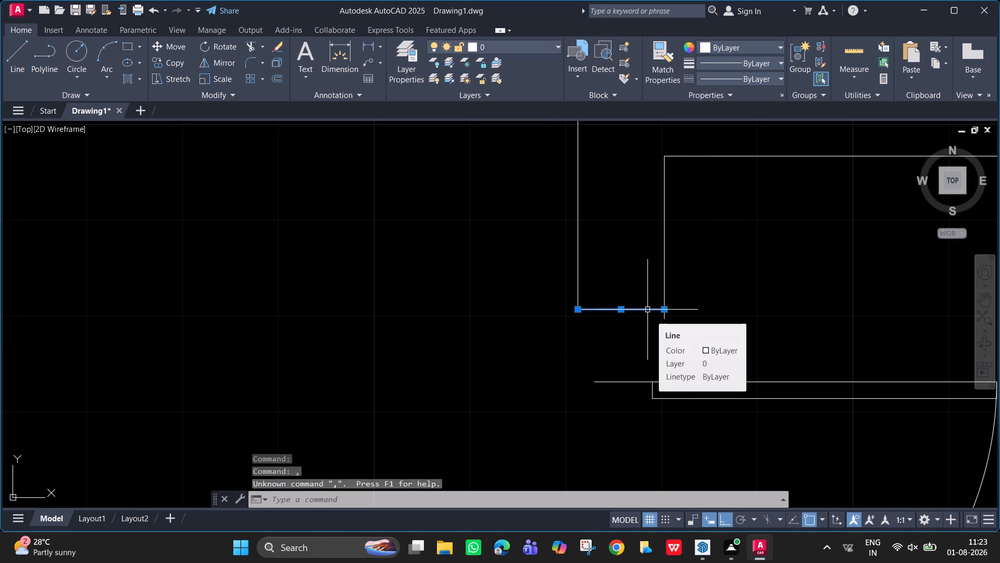
key("m")
key("Return")
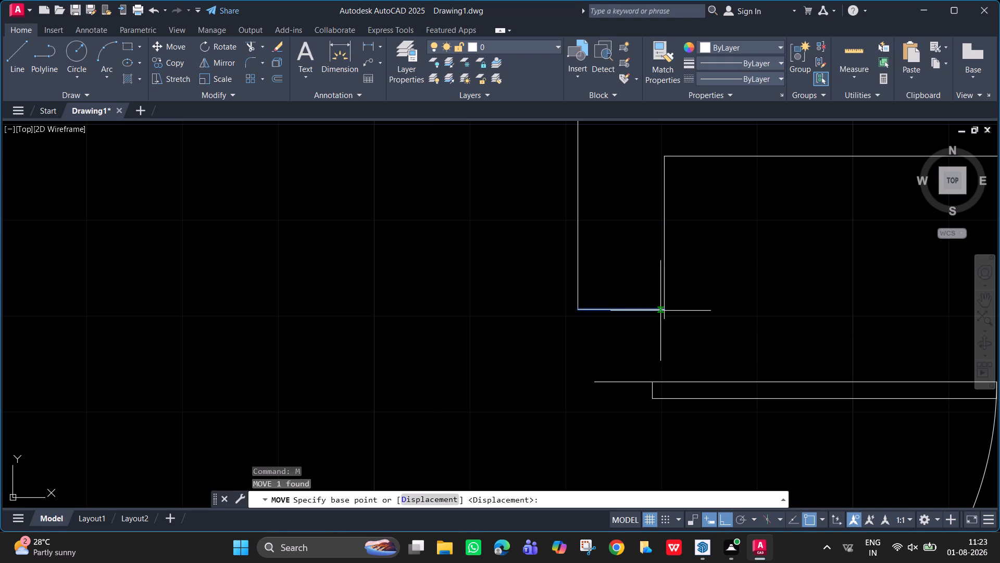
left_click(663, 311)
left_click(664, 320)
scroll(596, 327, "up", 2)
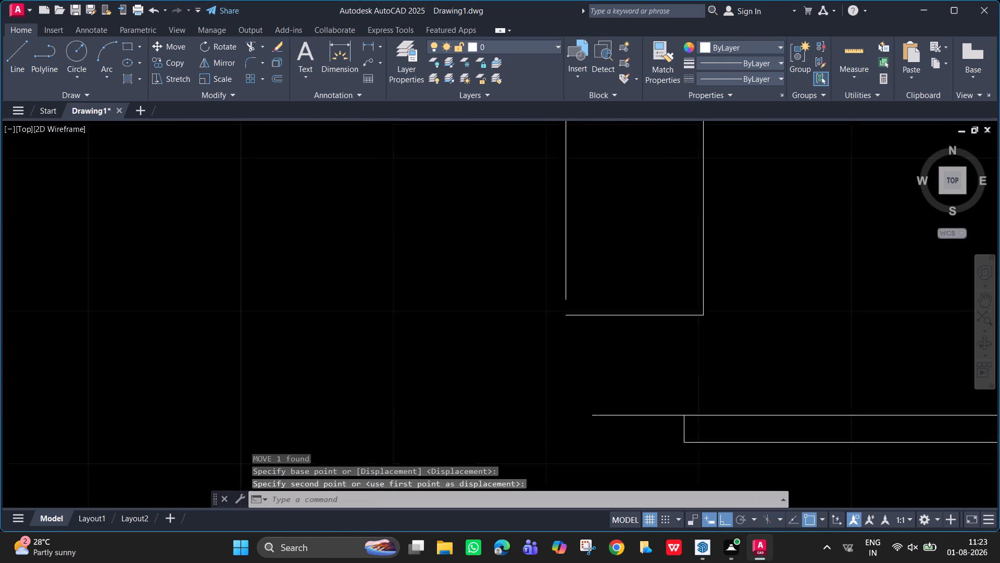
Extend the wall stub's west face line down to the moved end line.
scroll(596, 326, "up", 1)
type("ex")
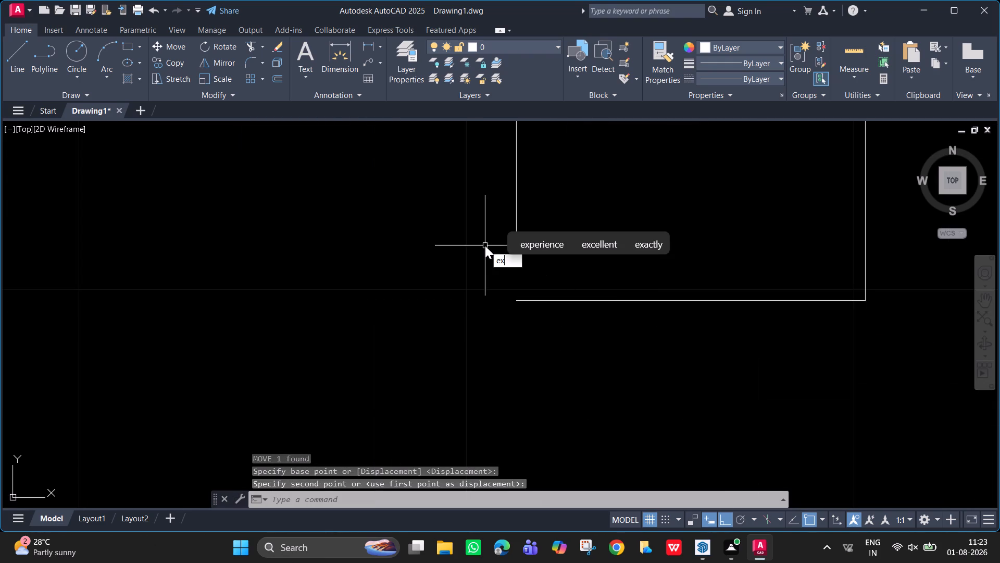
key("Return")
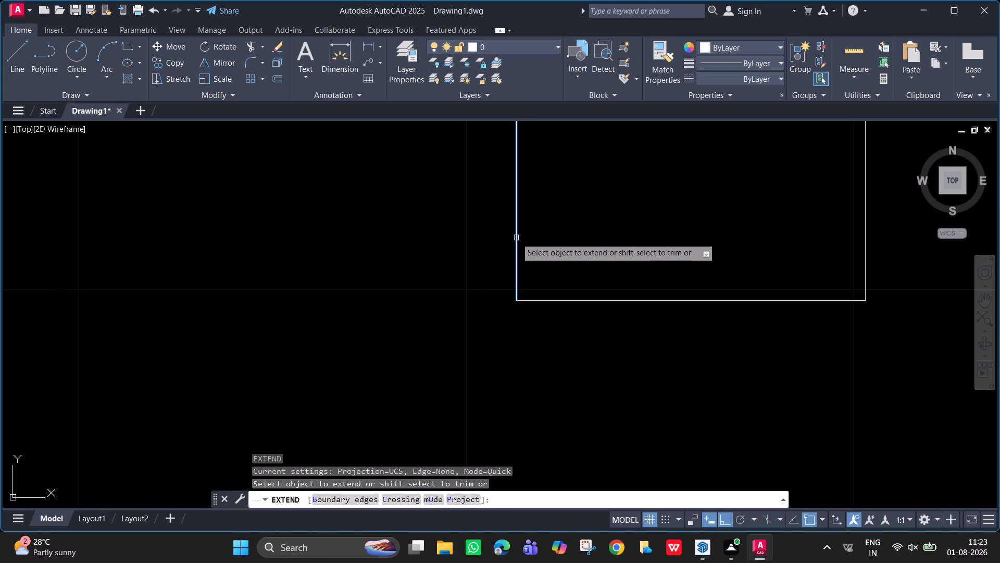
left_click(516, 238)
scroll(645, 250, "down", 2)
scroll(757, 317, "down", 2)
middle_click_drag(648, 332, 572, 349)
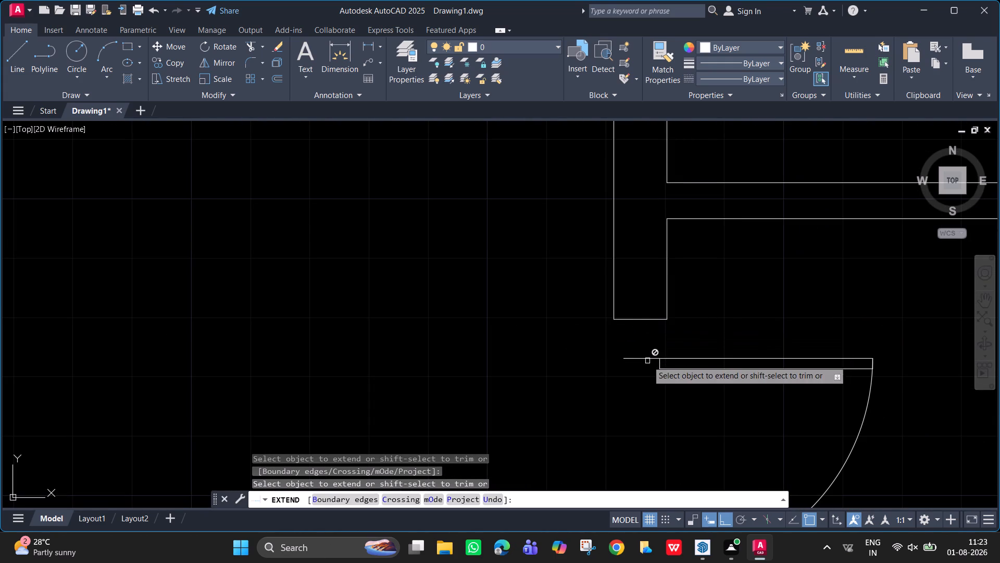
key("Escape")
key("Escape")
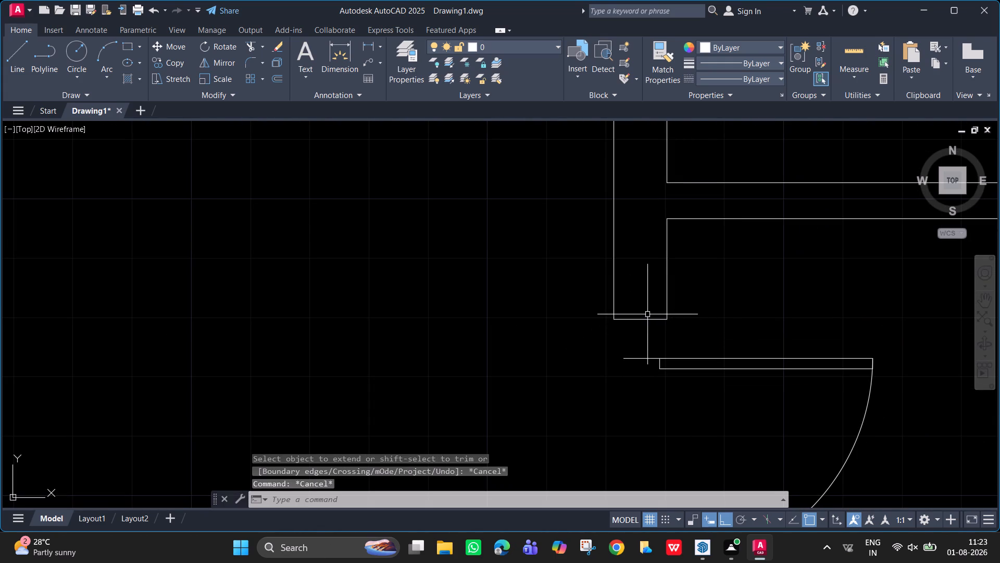
Draw a 1" line south from the midpoint of the wall stub's end line.
key("l")
key("Return")
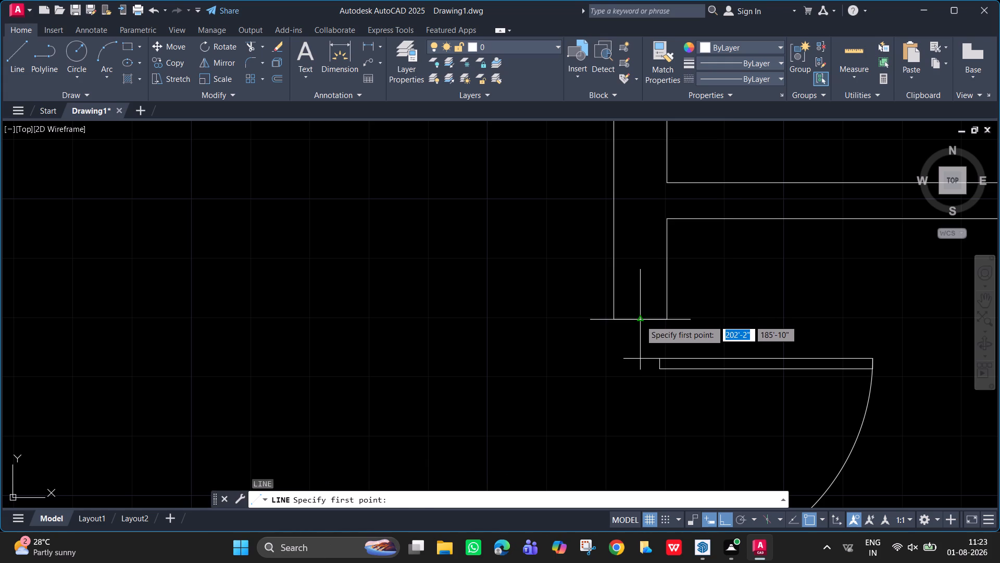
left_click(639, 320)
type("1\"")
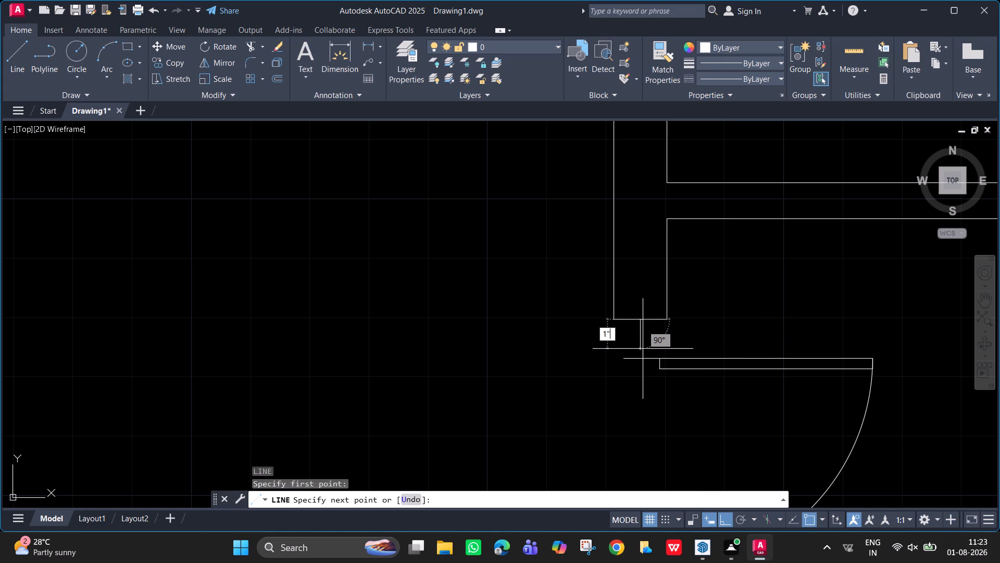
key("Return")
key("space")
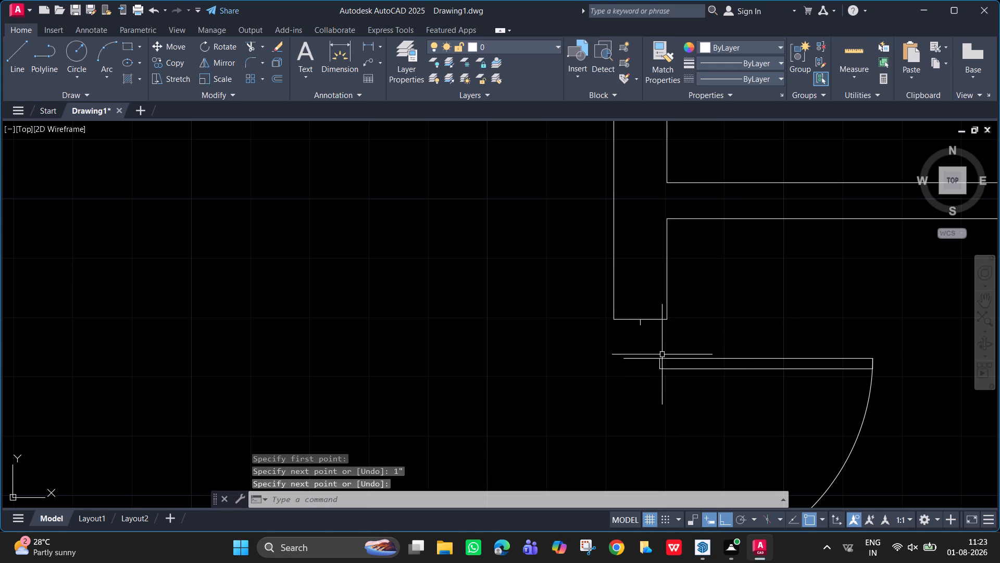
Move the southeast room's west door block by its northwest endpoint to the lower end of the 1" line, with ortho off.
left_click(630, 357)
key("m")
key("Return")
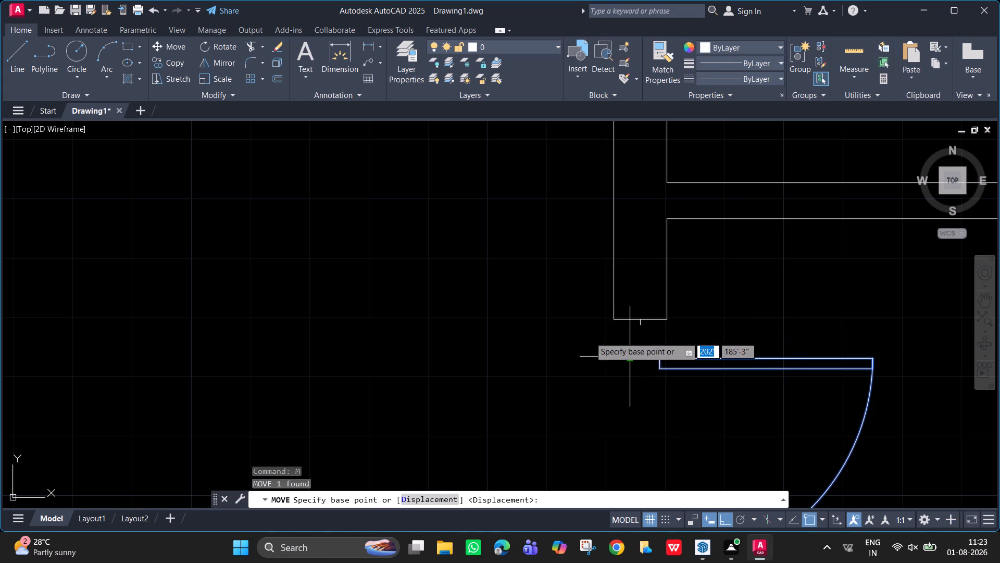
scroll(624, 361, "up", 4)
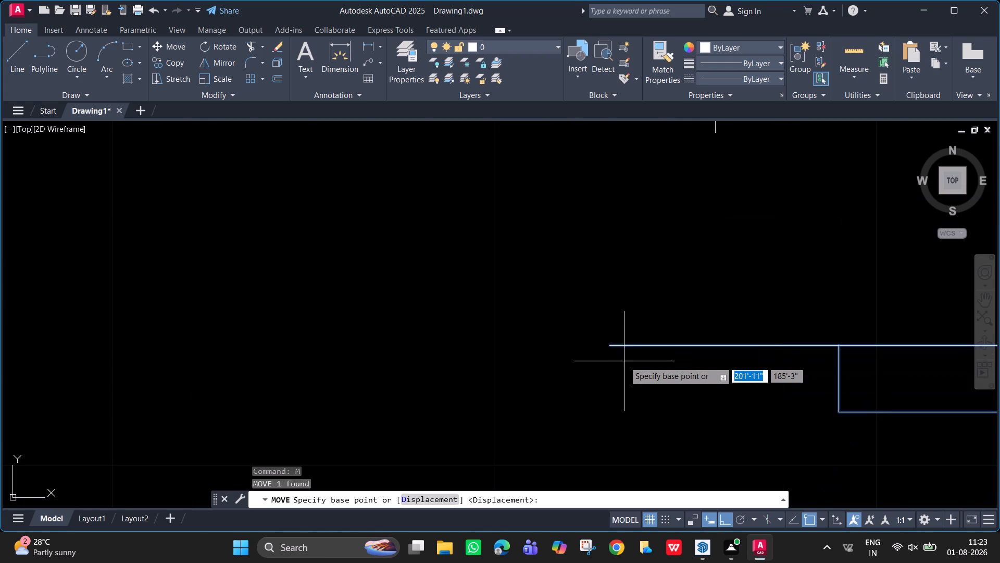
left_click(607, 345)
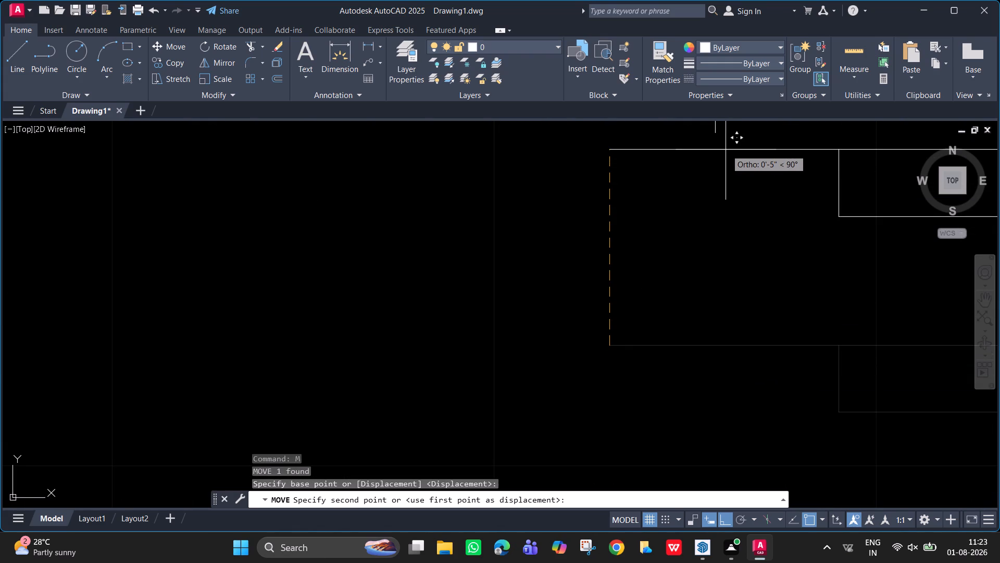
key("F8")
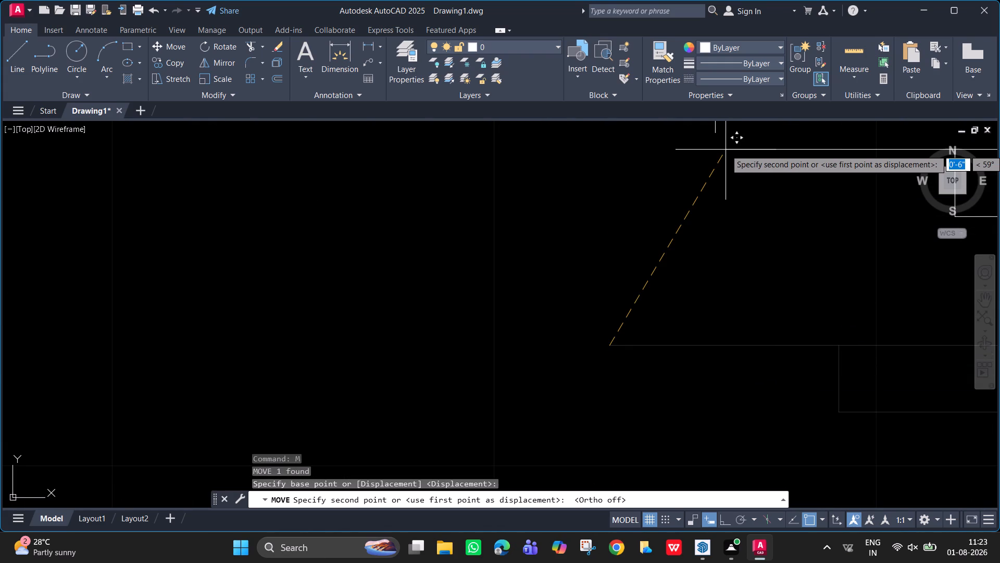
scroll(719, 202, "down", 1)
middle_click_drag(699, 271, 686, 378)
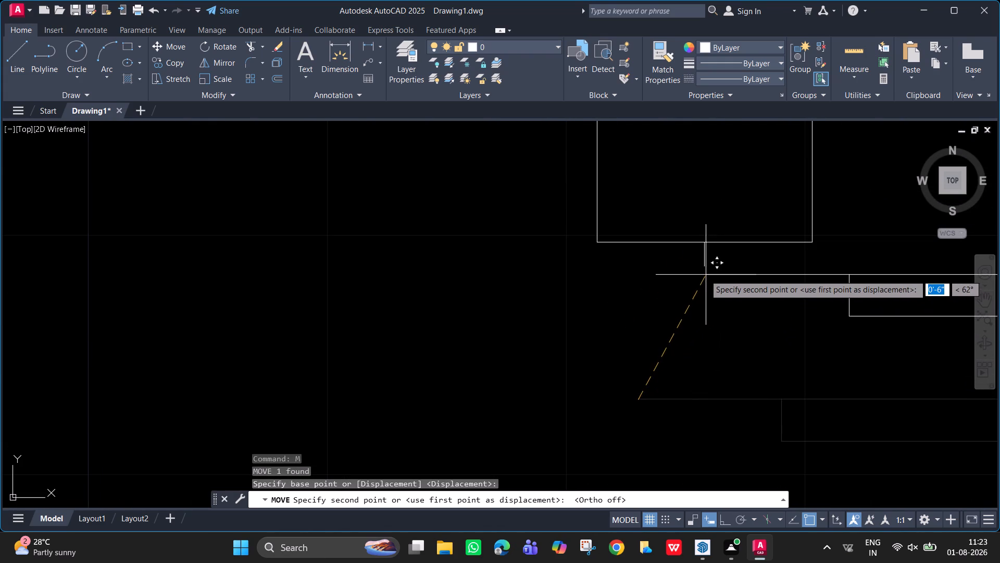
scroll(705, 275, "up", 2)
left_click(698, 251)
scroll(783, 330, "down", 4)
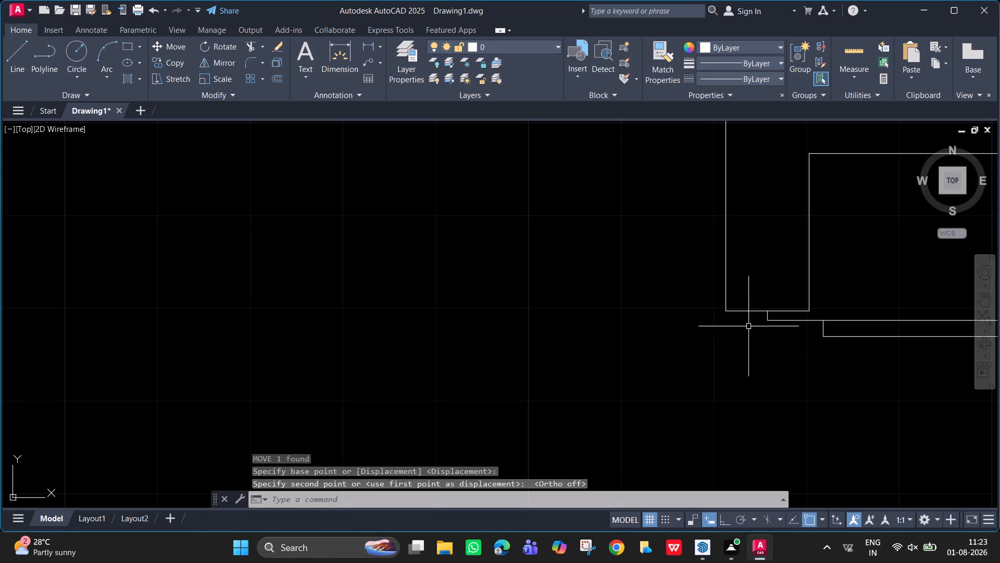
Draw a 1" line straight south from the door block's lower west endpoint, with ortho on.
scroll(772, 314, "up", 8)
scroll(661, 423, "down", 1)
middle_click_drag(659, 423, 599, 218)
scroll(597, 272, "down", 3)
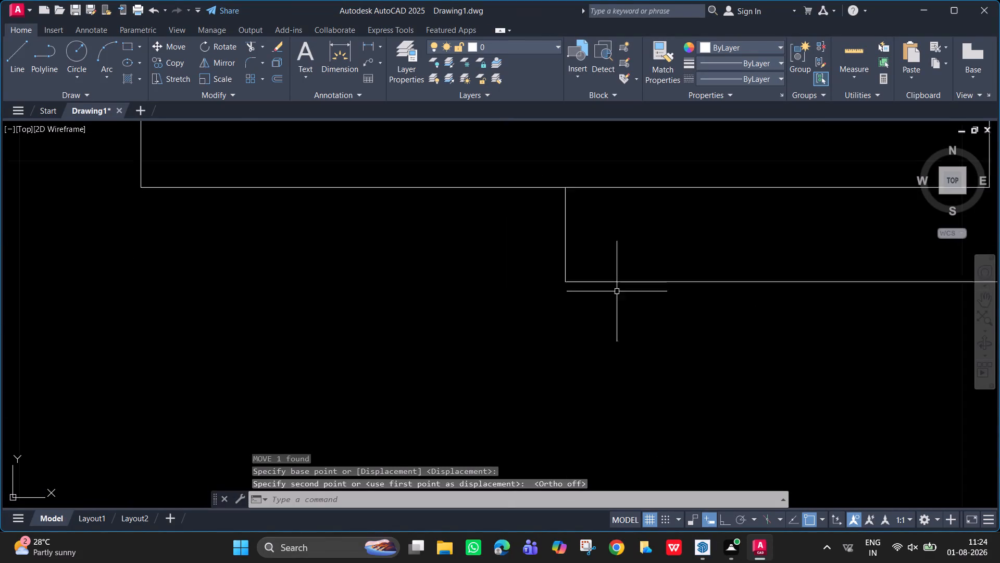
scroll(632, 307, "down", 1)
scroll(784, 382, "down", 3)
middle_click_drag(731, 291, 666, 146)
scroll(672, 315, "down", 2)
middle_click_drag(672, 315, 657, 153)
scroll(635, 278, "up", 4)
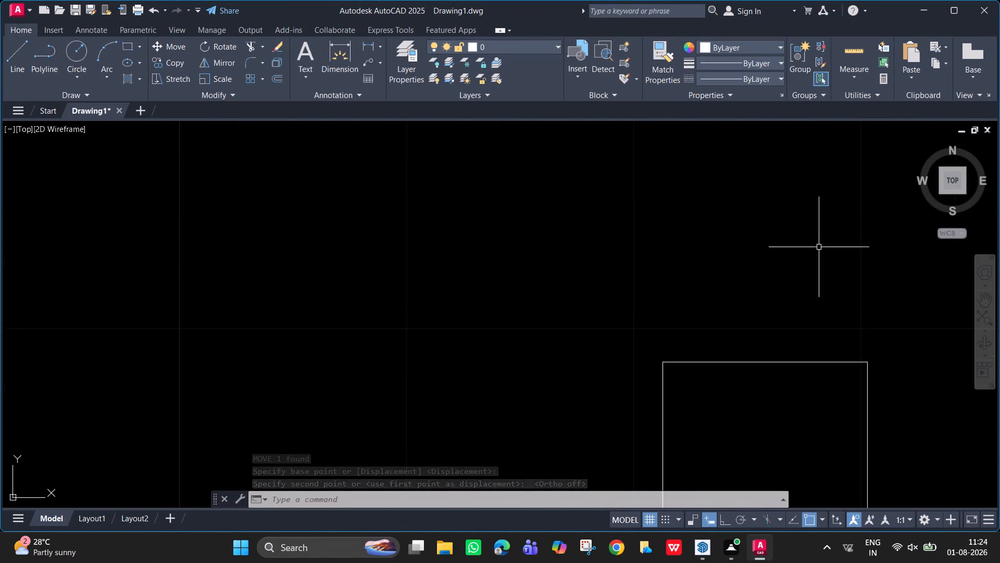
middle_click_drag(816, 253, 736, 339)
scroll(777, 286, "down", 1)
key("l")
key("Return")
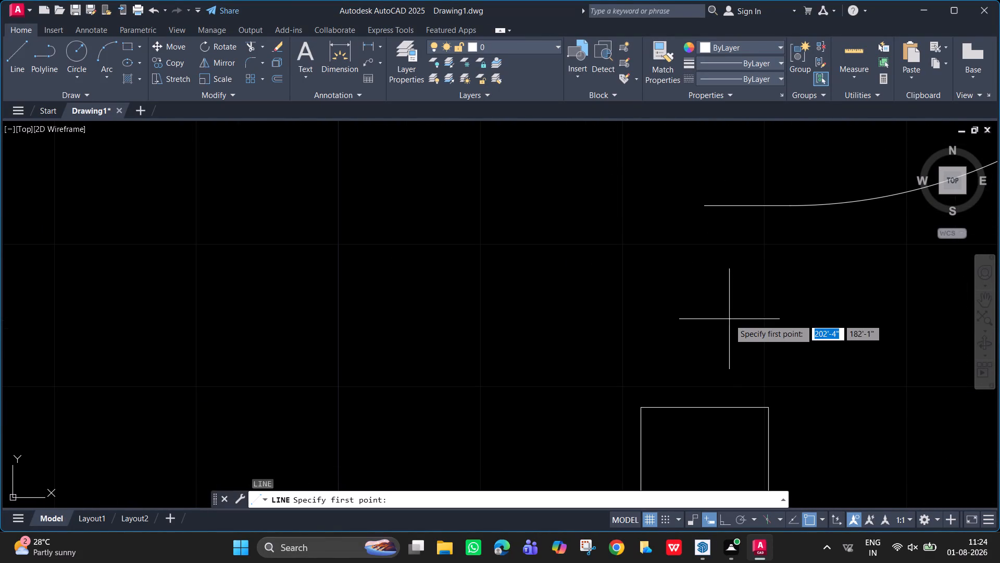
left_click(706, 204)
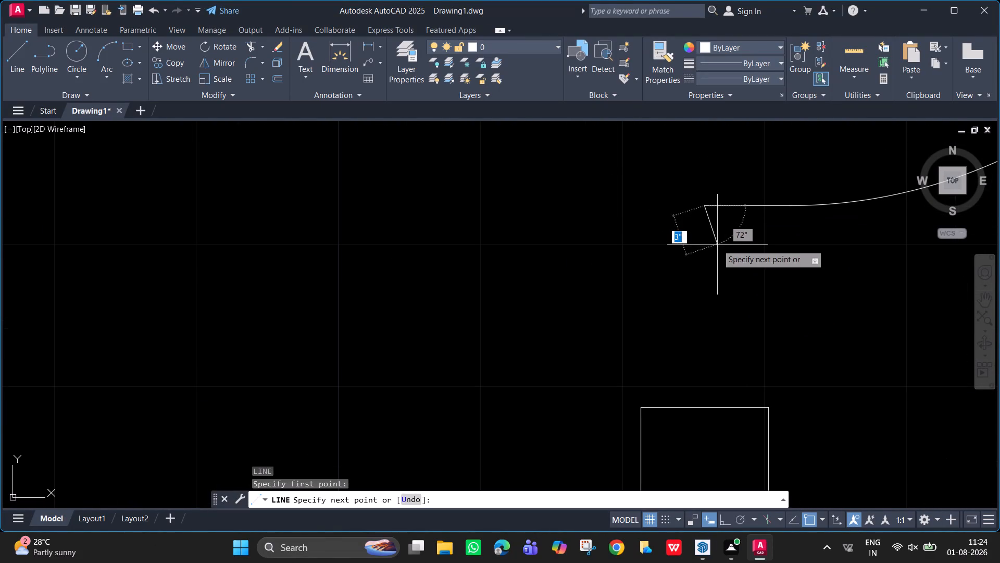
key("F8")
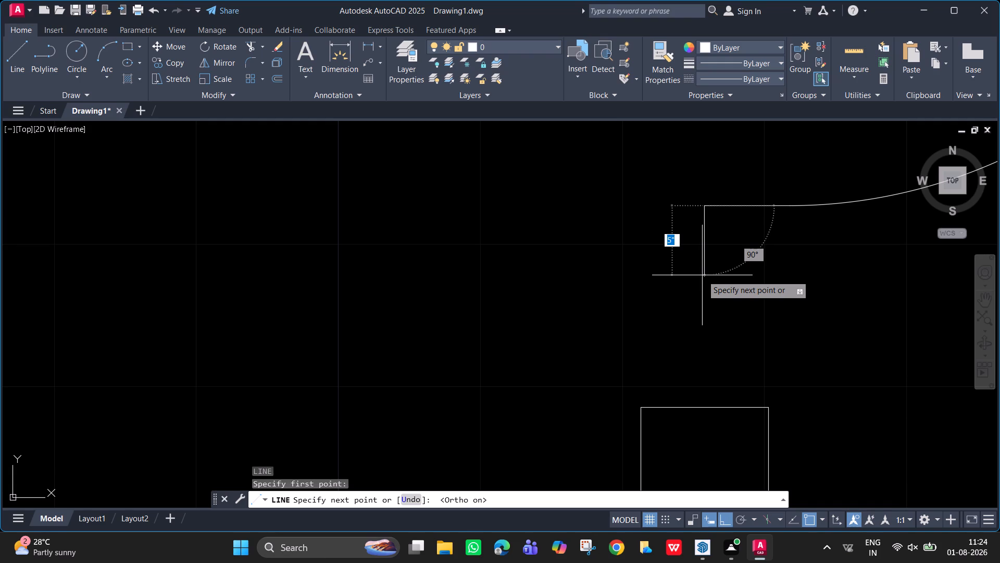
type("1\"")
key("Return")
key("Escape")
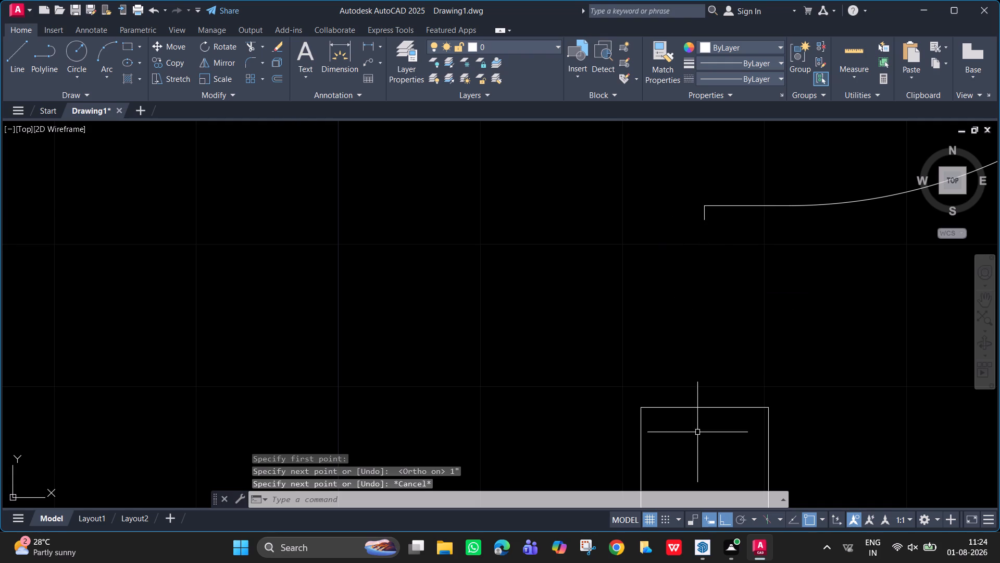
Move the north end line of the wall below the door, by its midpoint, up to the lower end of the 1" line.
left_click(692, 404)
left_click(709, 427)
left_click_drag(706, 425, 674, 359)
left_click(674, 359)
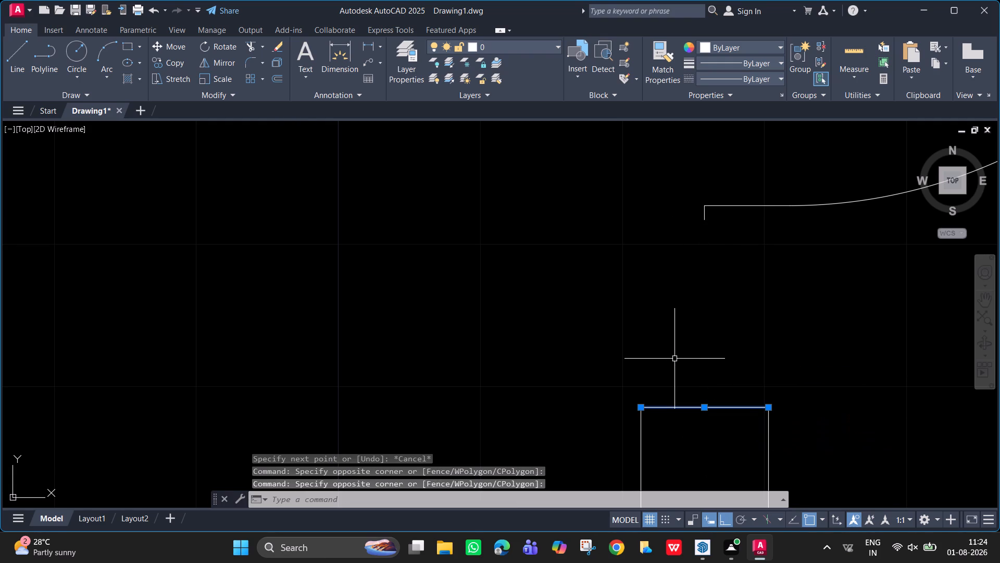
left_click(169, 41)
left_click(704, 408)
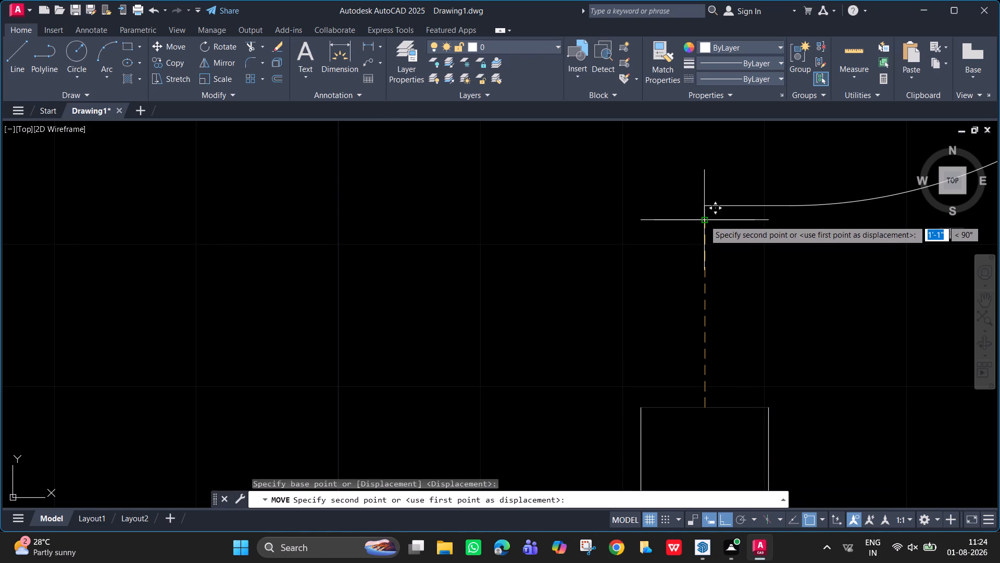
left_click(707, 222)
Extend the two side lines of the wall below the southeast room's west door up to its relocated end line.
type("ex")
key("Return")
left_click(770, 412)
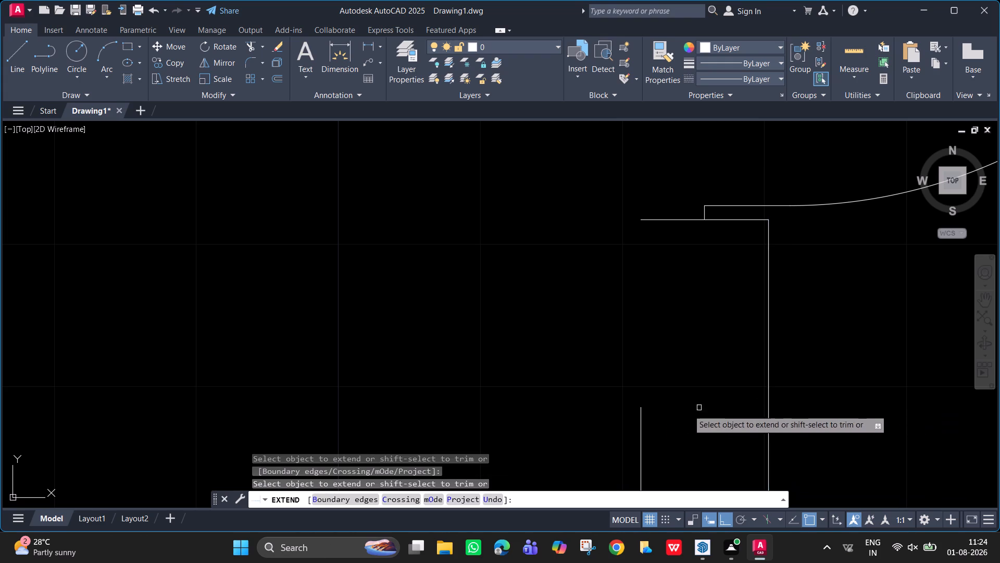
left_click(643, 414)
Copy the small room's south door block from its lower west endpoint about 7' straight east into the neighbouring room's wall opening.
scroll(680, 310, "down", 5)
scroll(762, 330, "down", 2)
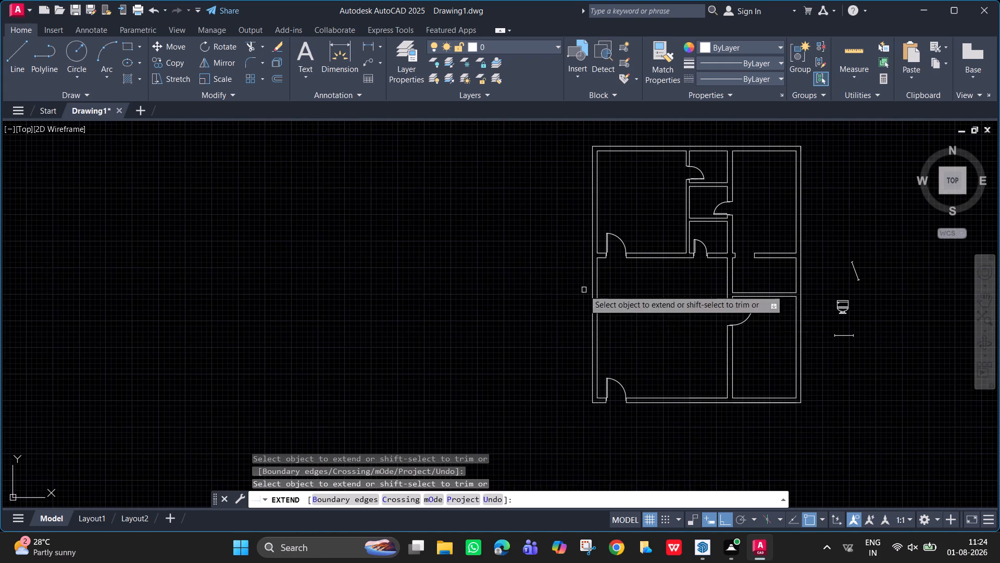
middle_click_drag(645, 351, 482, 359)
scroll(484, 360, "down", 1)
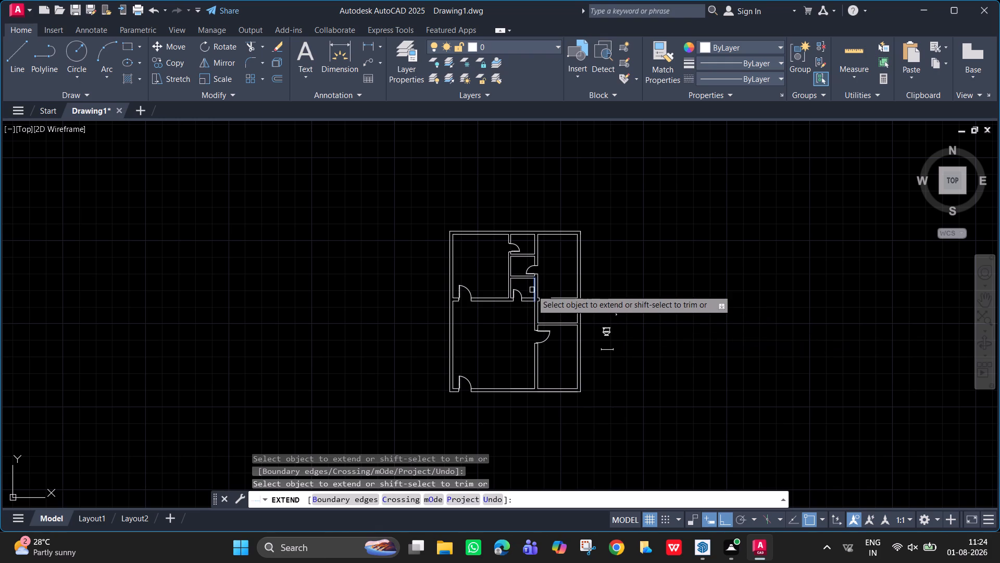
scroll(568, 341, "up", 2)
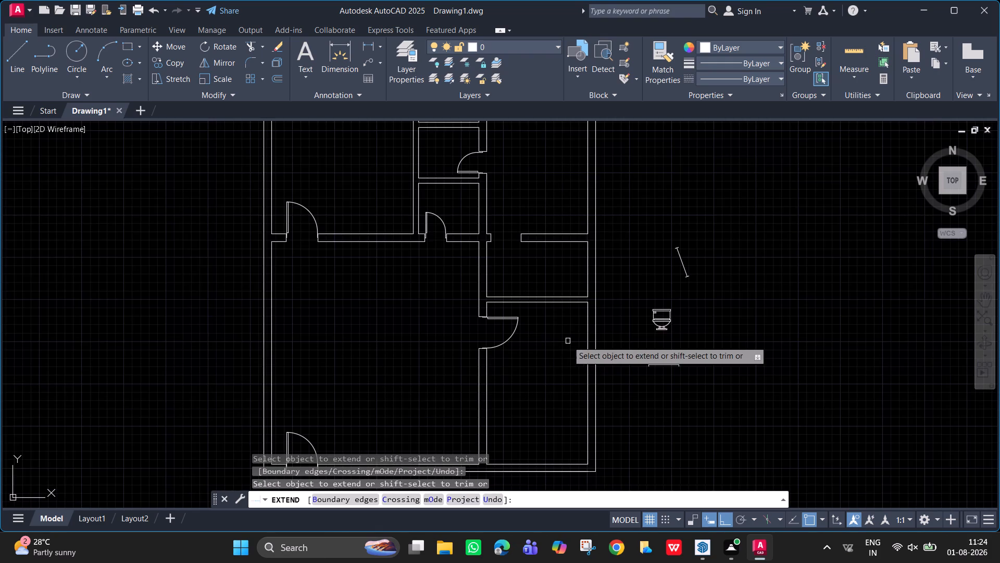
middle_click_drag(568, 341, 635, 374)
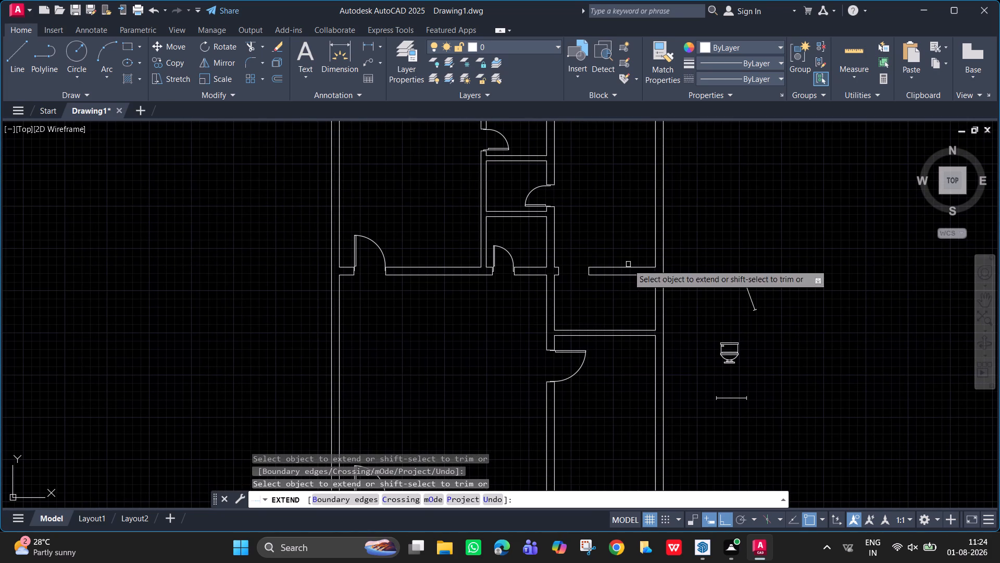
scroll(583, 276, "up", 1)
middle_click_drag(583, 278, 588, 321)
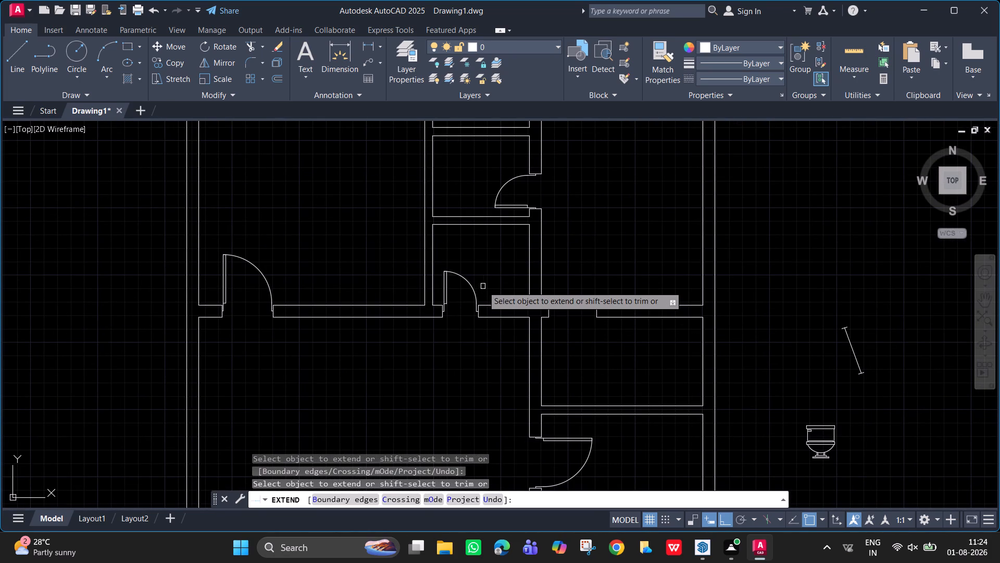
key("Escape")
left_click(454, 281)
left_click(438, 271)
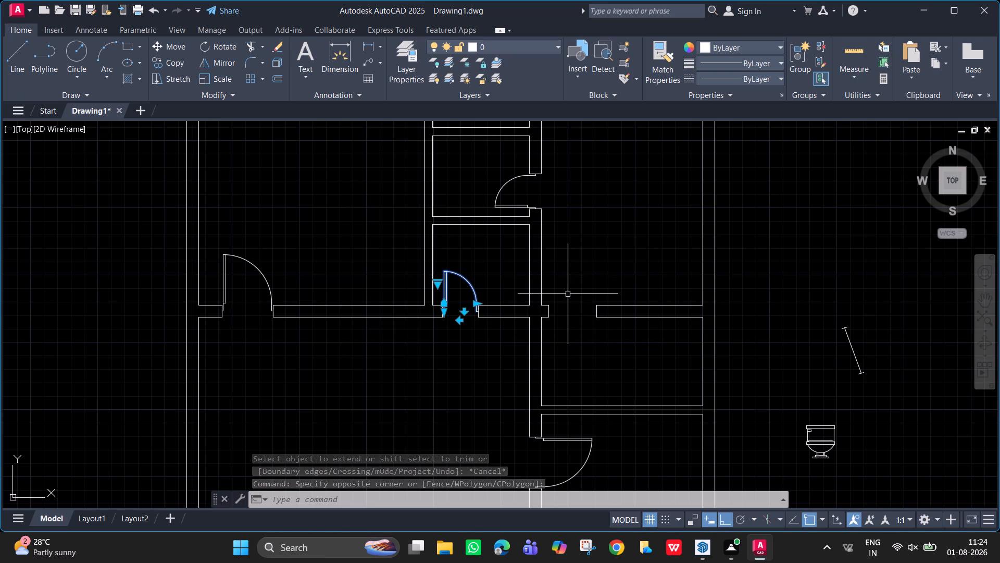
type("co")
key("Return")
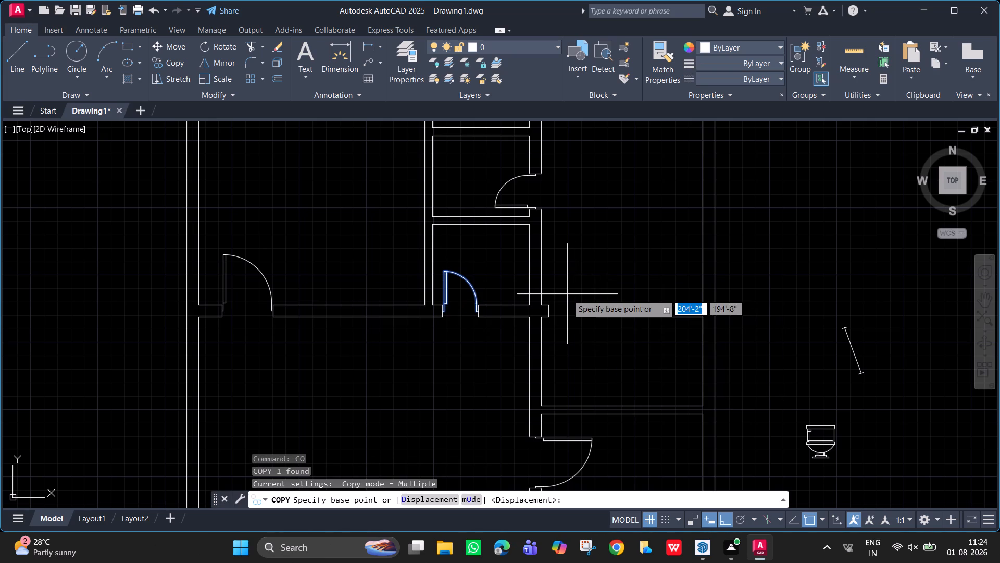
left_click(444, 310)
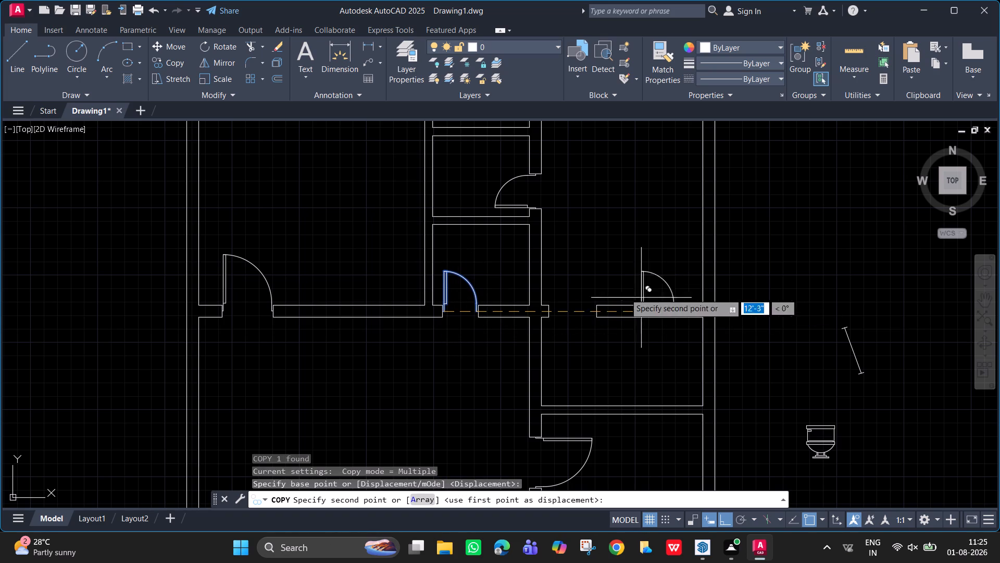
scroll(558, 306, "up", 4)
left_click(530, 353)
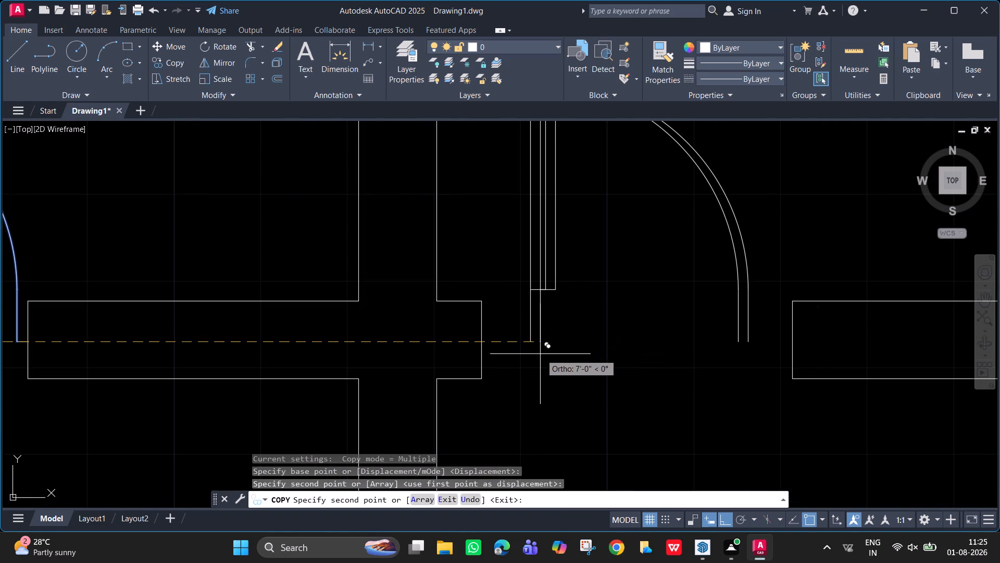
key("Escape")
Draw a 1" line straight east from the midpoint of the wall stub's end line at the copied door's opening.
key("l")
key("Return")
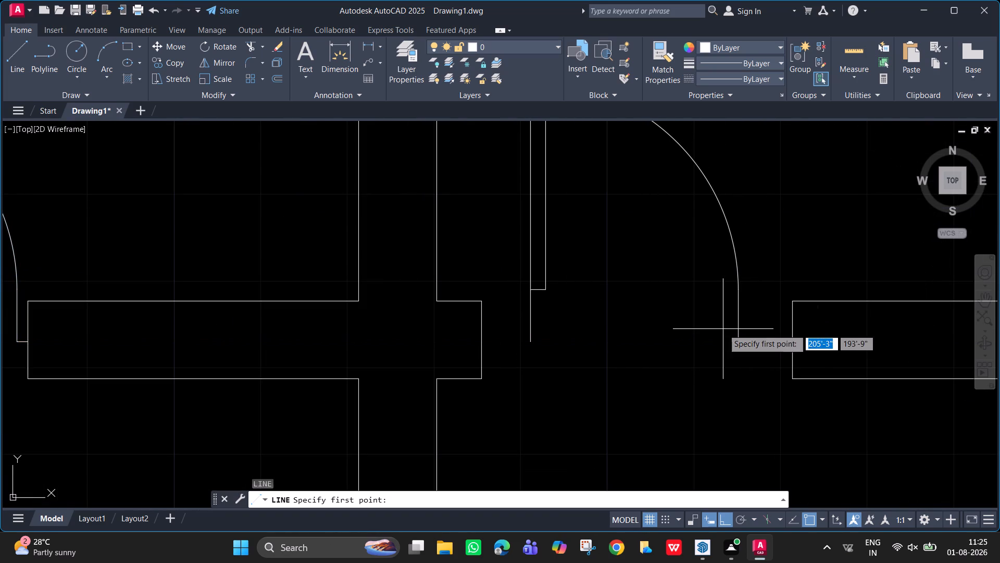
left_click(481, 342)
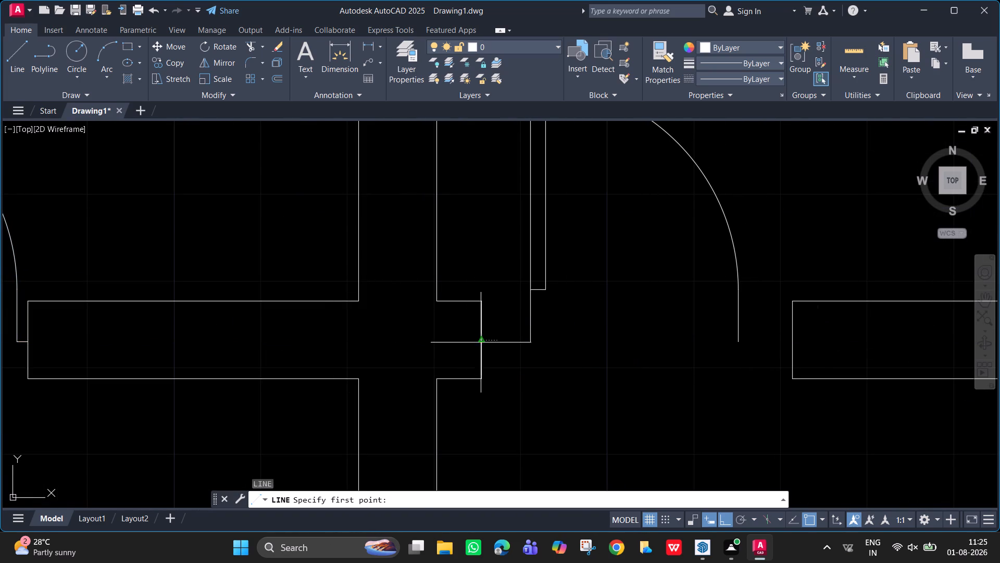
type("1\"")
key("Return")
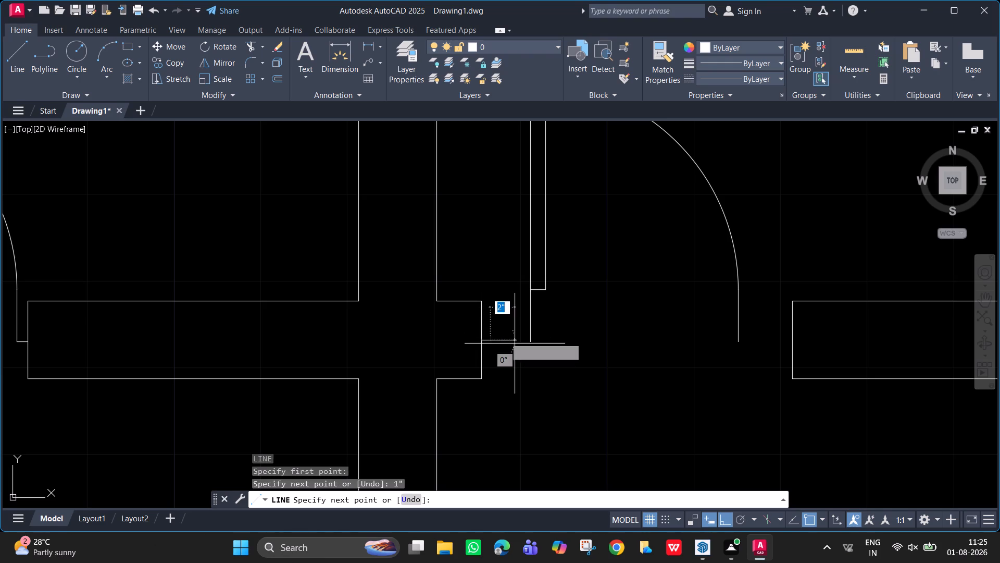
key("Escape")
Move the copied door block by its lower west endpoint to the east end of the 1" line, with ortho off.
left_click(529, 342)
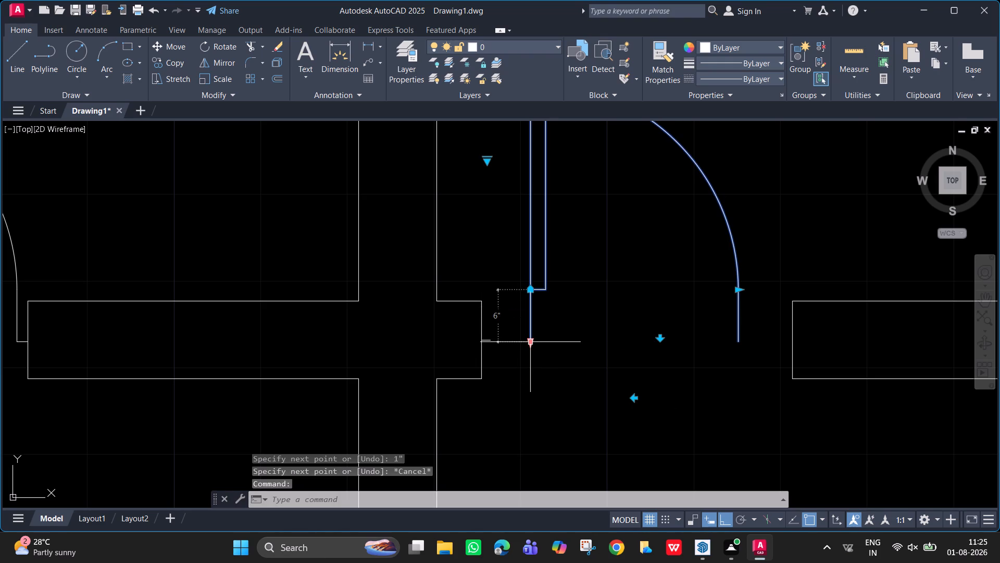
key("m")
key("Return")
left_click(529, 342)
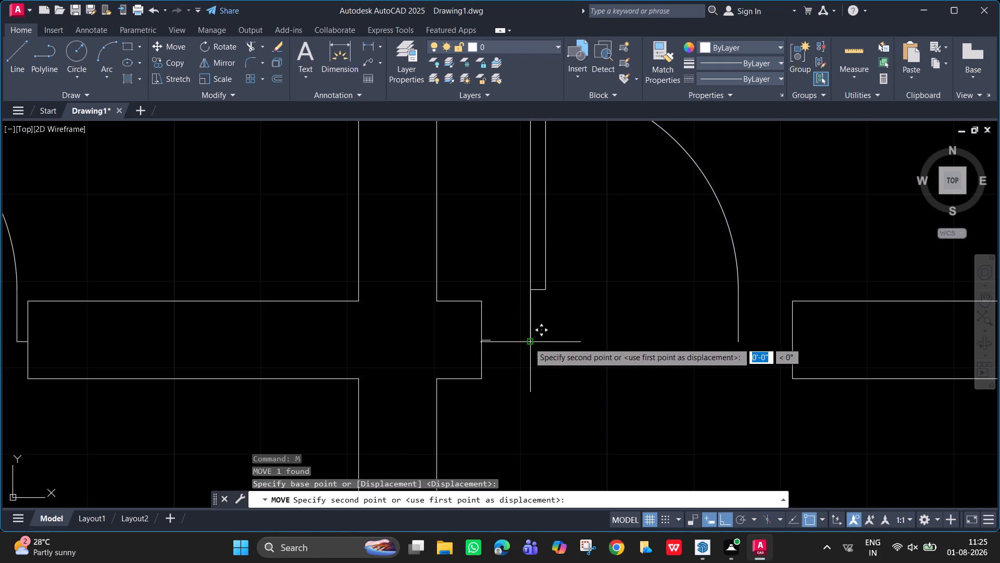
scroll(492, 342, "up", 5)
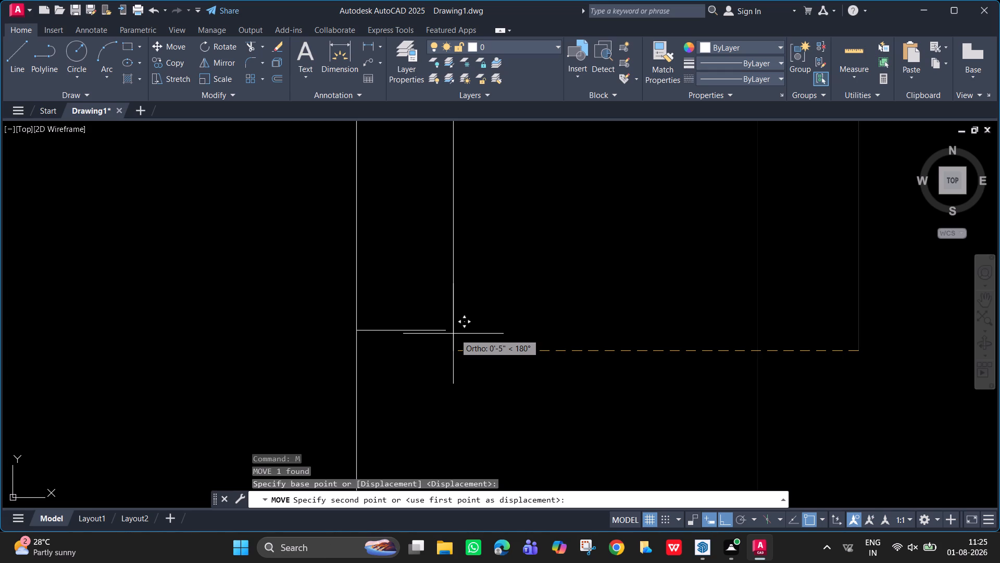
key("F8")
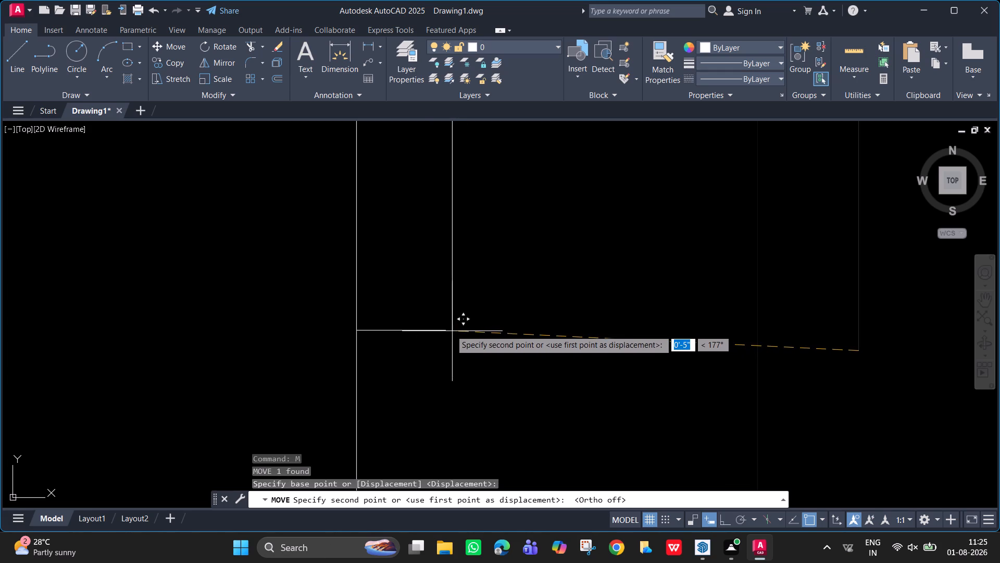
left_click(445, 329)
Draw a 1" line straight east from the copied door block's lower east endpoint, with ortho on.
scroll(797, 276, "down", 4)
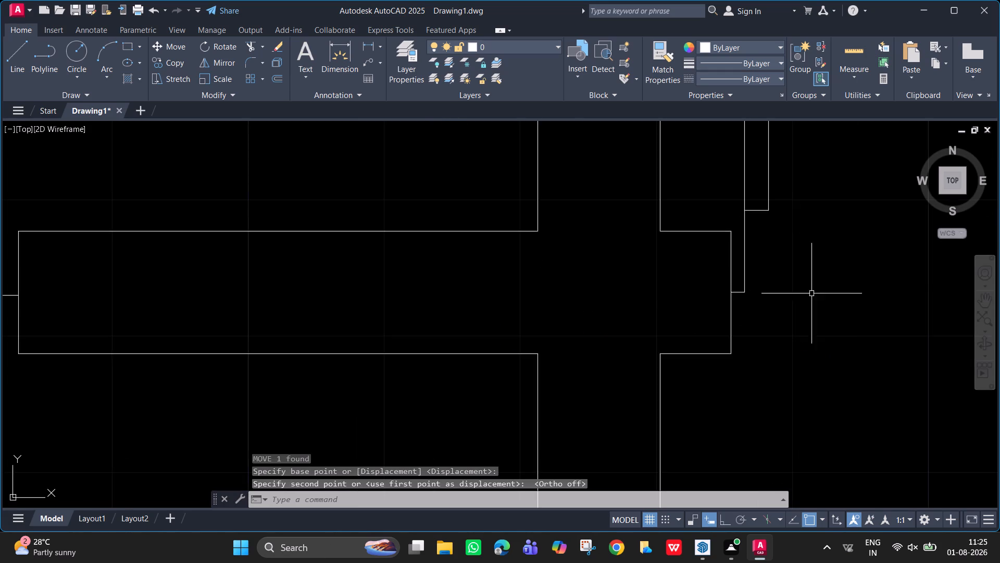
middle_click_drag(865, 326, 546, 444)
scroll(660, 429, "down", 2)
scroll(632, 444, "up", 2)
middle_click_drag(632, 442, 570, 418)
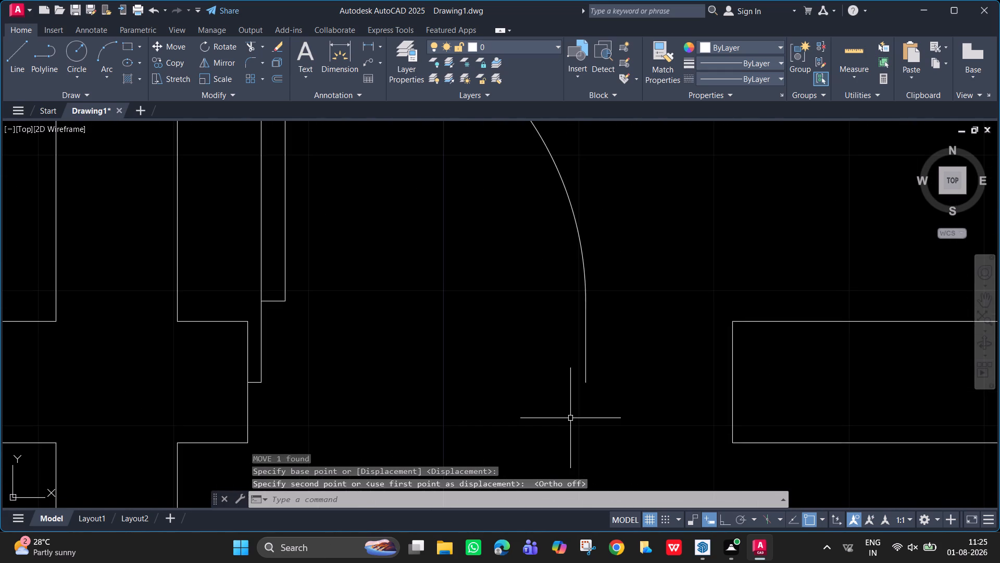
key("l")
key("Return")
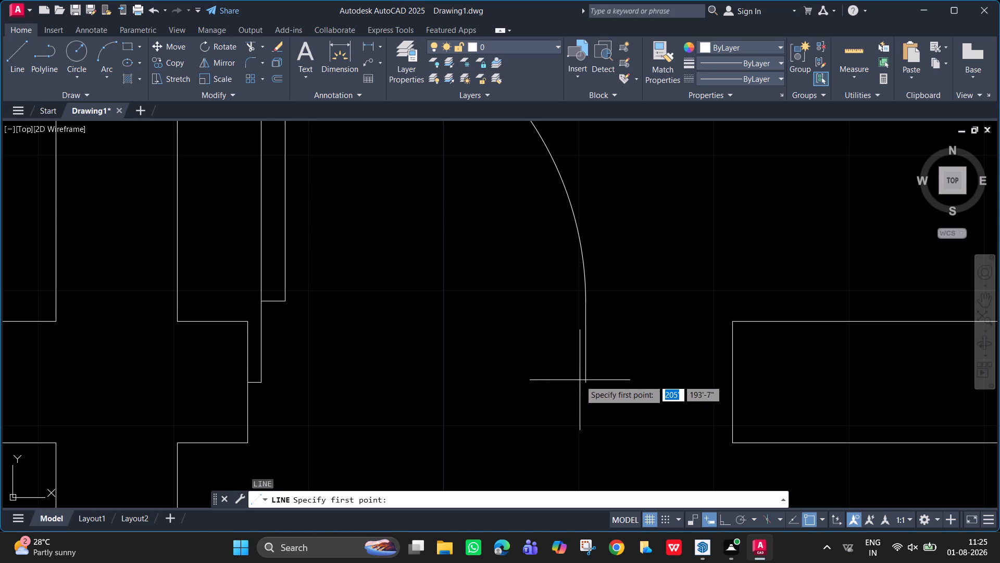
left_click(584, 382)
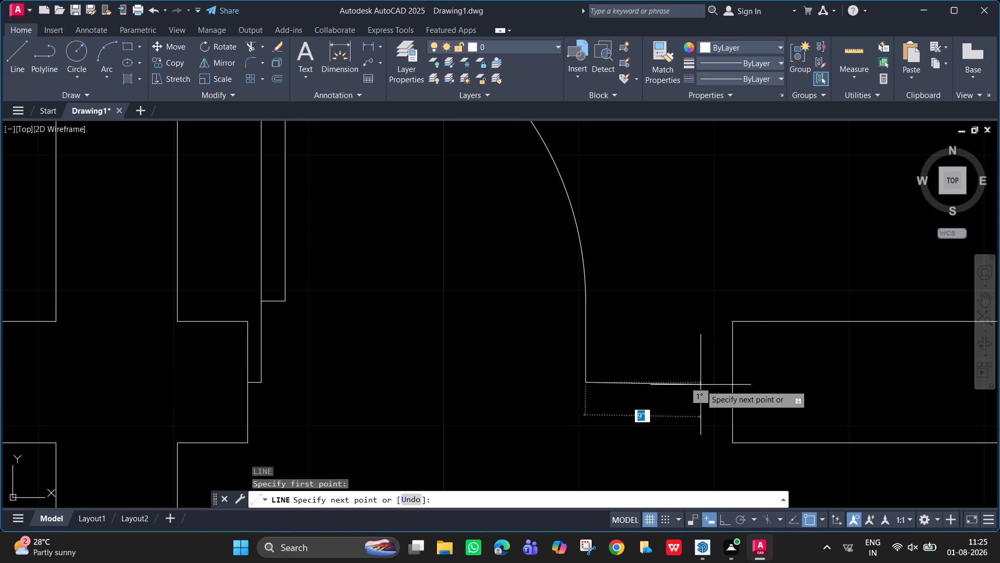
key("F8")
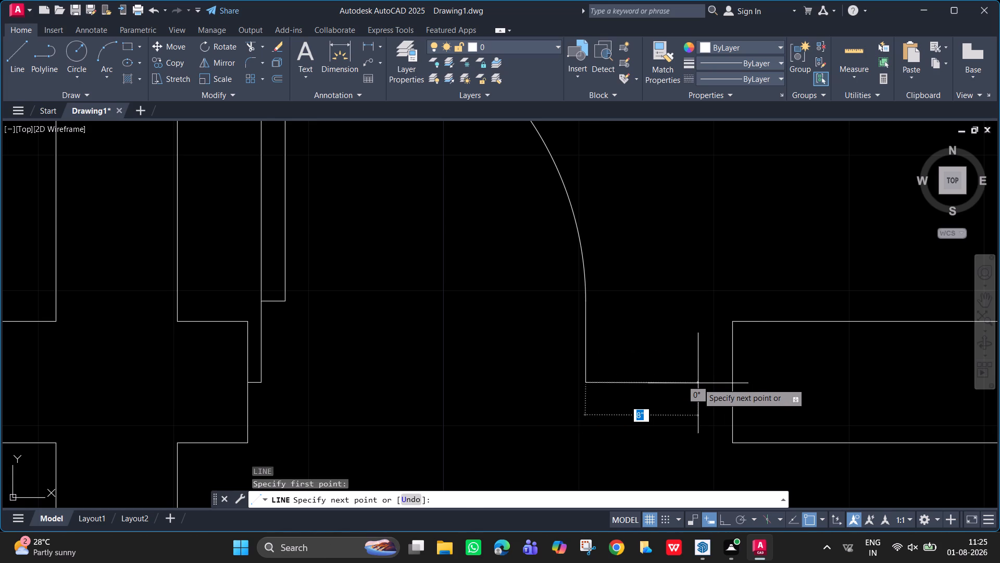
type("1\"")
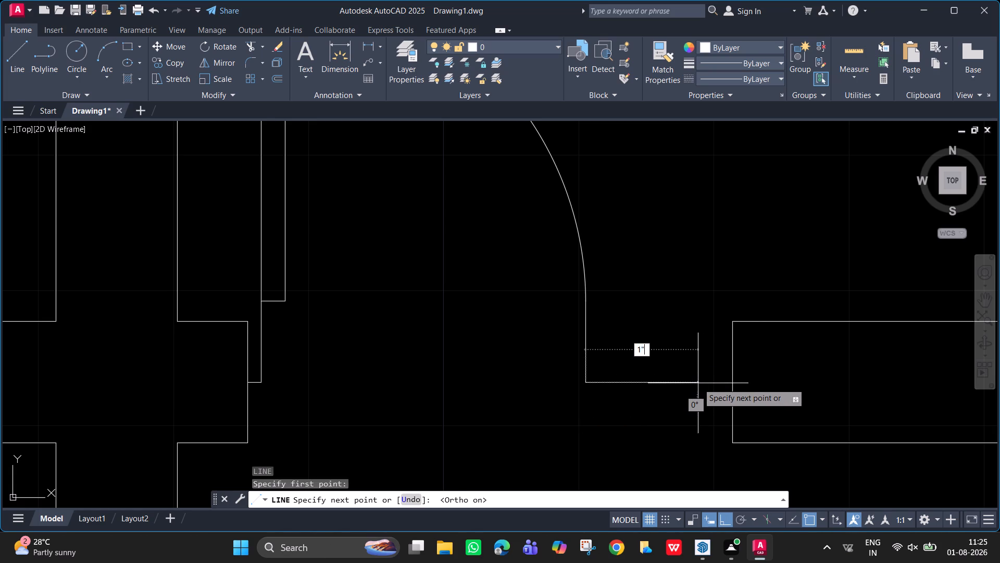
key("Return")
key("grave")
key("Escape")
key("Escape")
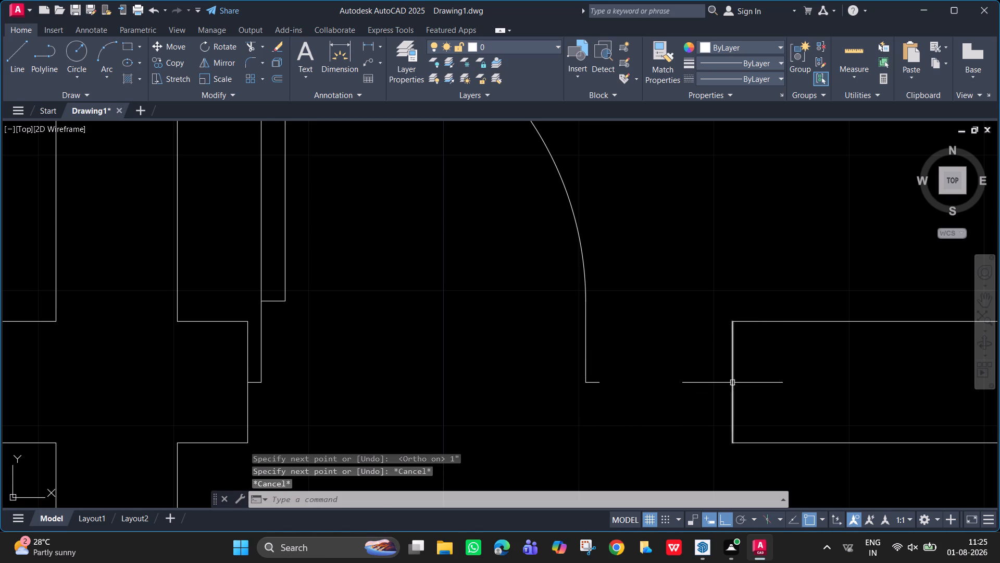
Move the west end line of the wall east of the door, by its midpoint, to the east end of the 1" line.
left_click(728, 380)
left_click(756, 398)
left_click_drag(740, 391, 703, 370)
left_click(703, 369)
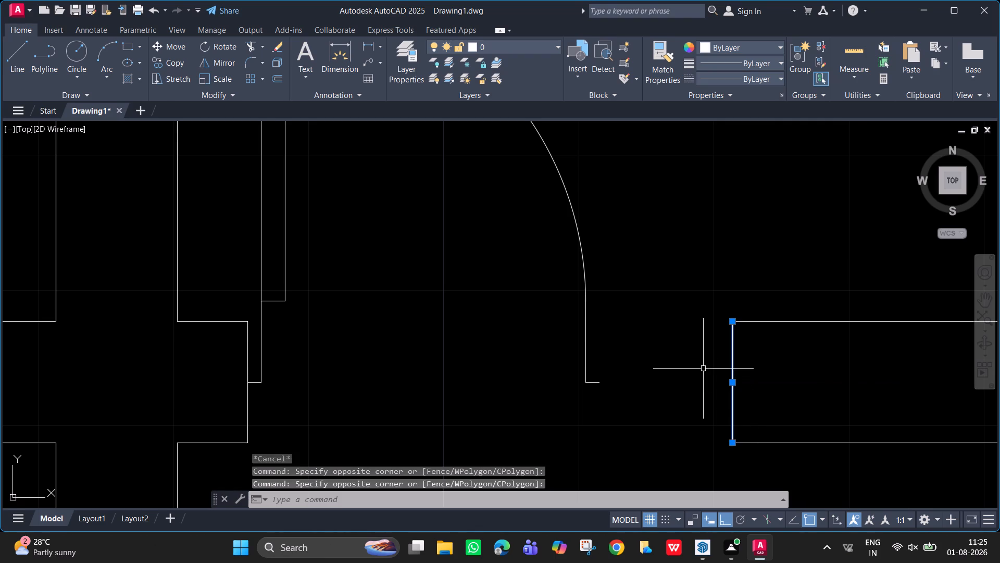
key("m")
key("Return")
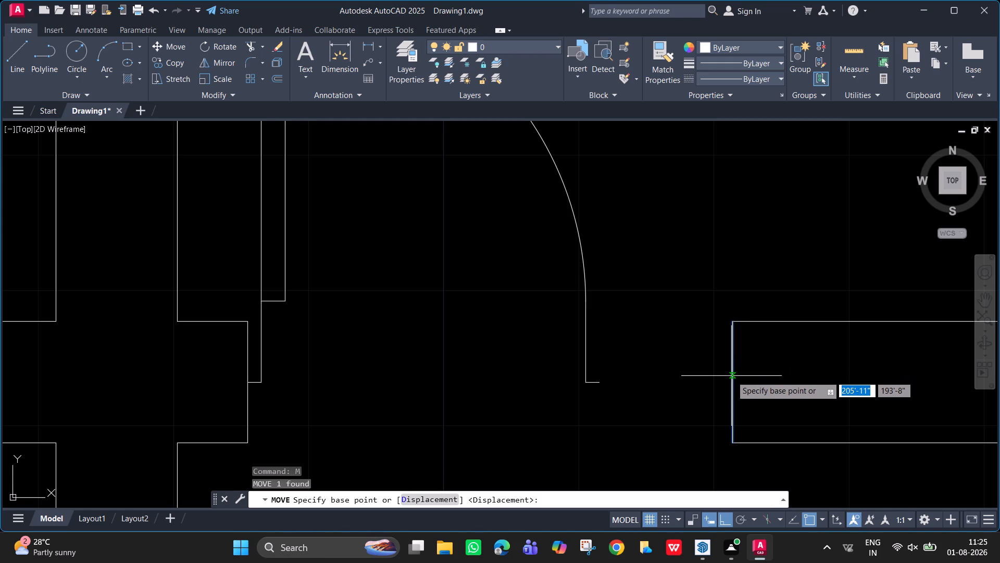
left_click(730, 381)
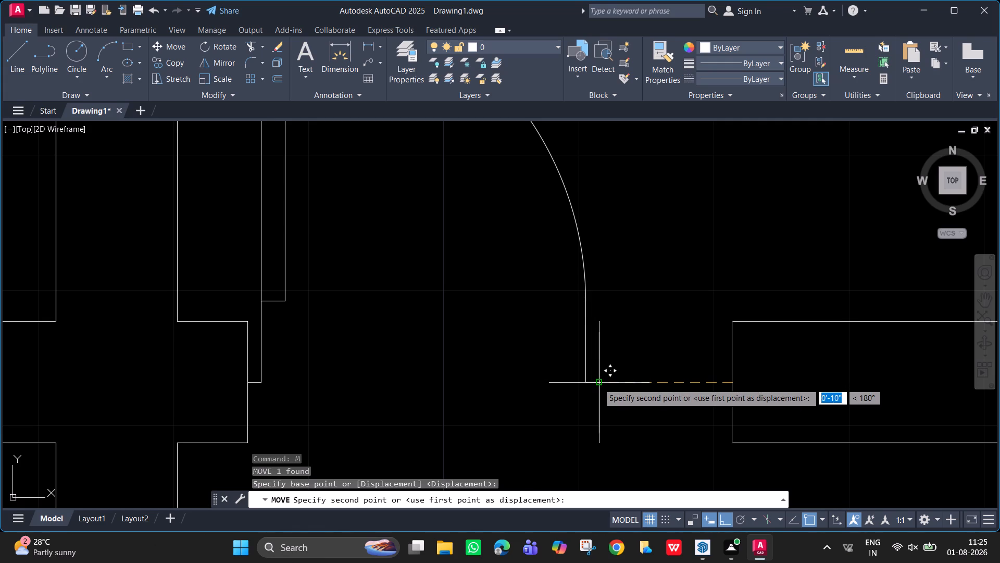
left_click(598, 383)
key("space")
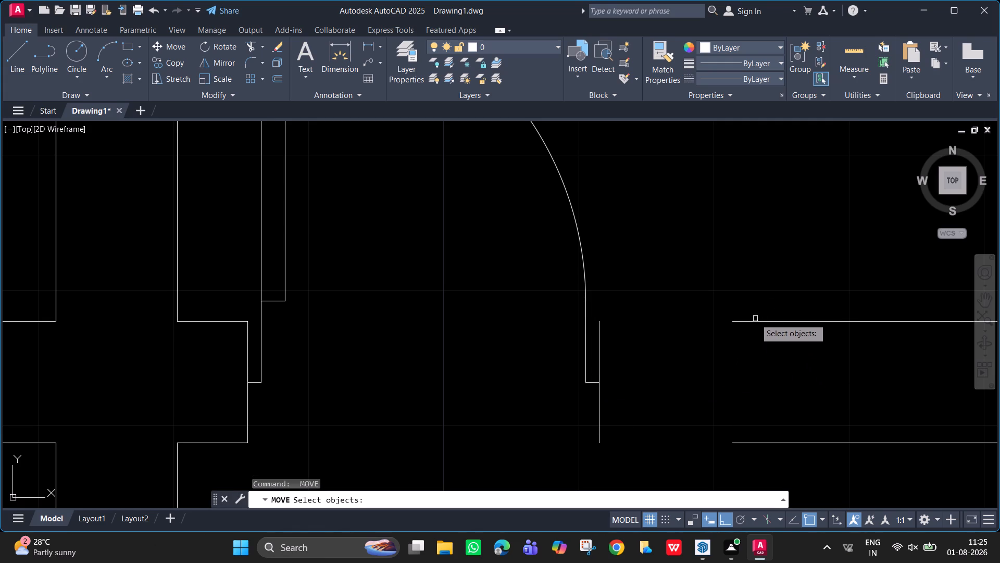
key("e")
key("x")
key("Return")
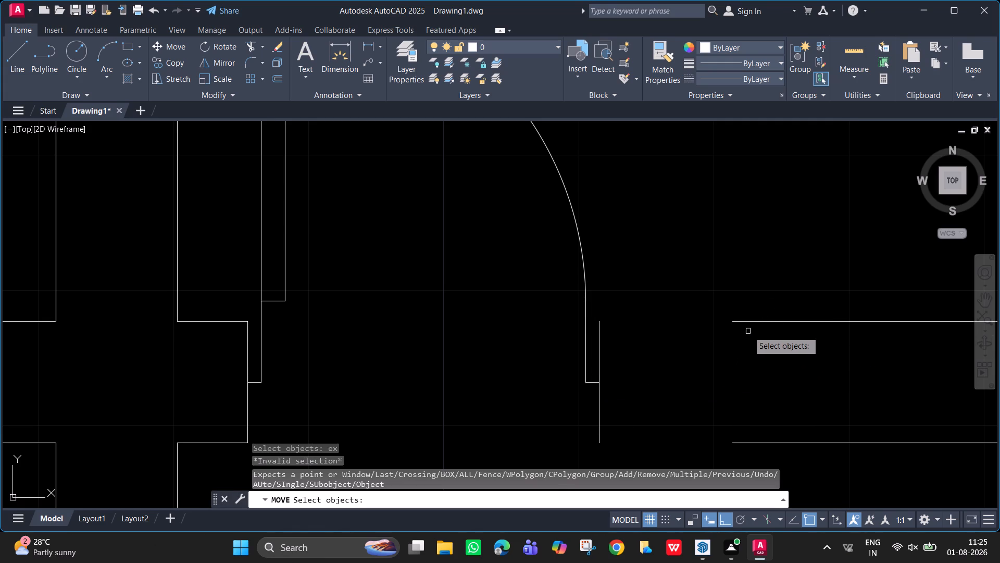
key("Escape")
Extend the two side lines of the wall east of the copied door west to the relocated end line.
type("ex")
key("Return")
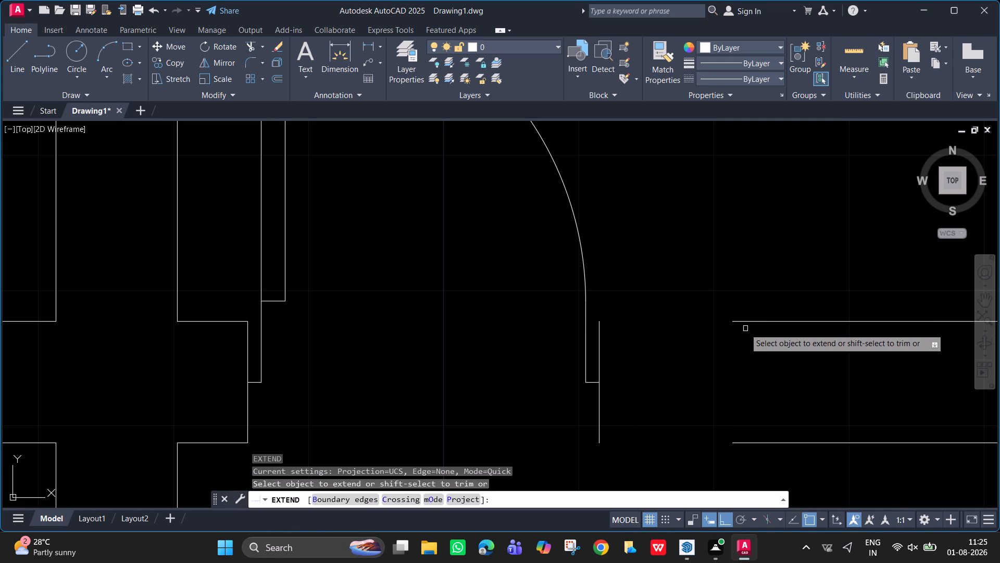
left_click(737, 324)
left_click(742, 442)
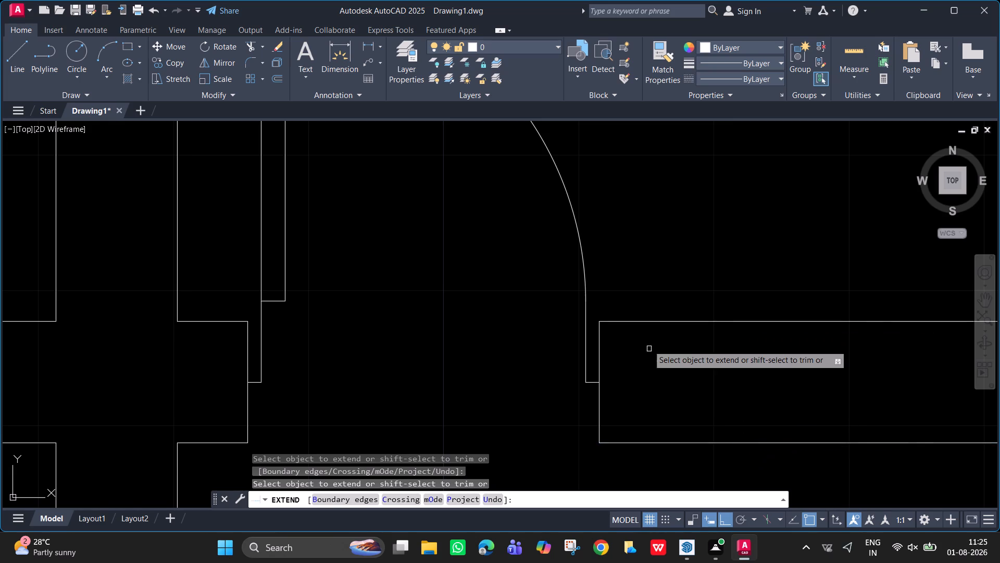
scroll(644, 336, "down", 3)
middle_click_drag(642, 336, 645, 348)
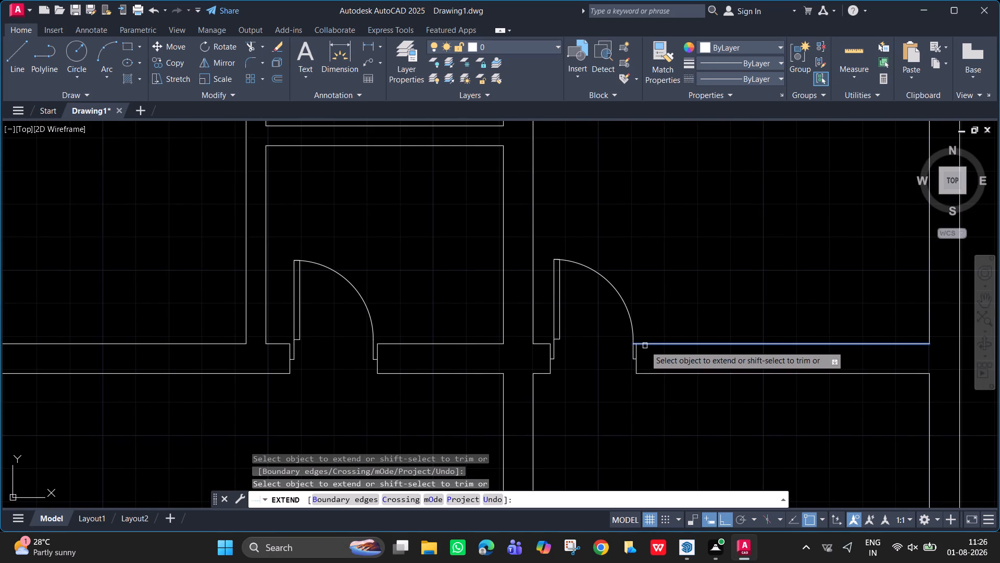
scroll(645, 346, "down", 3)
scroll(631, 267, "down", 2)
key("grave")
key("Escape")
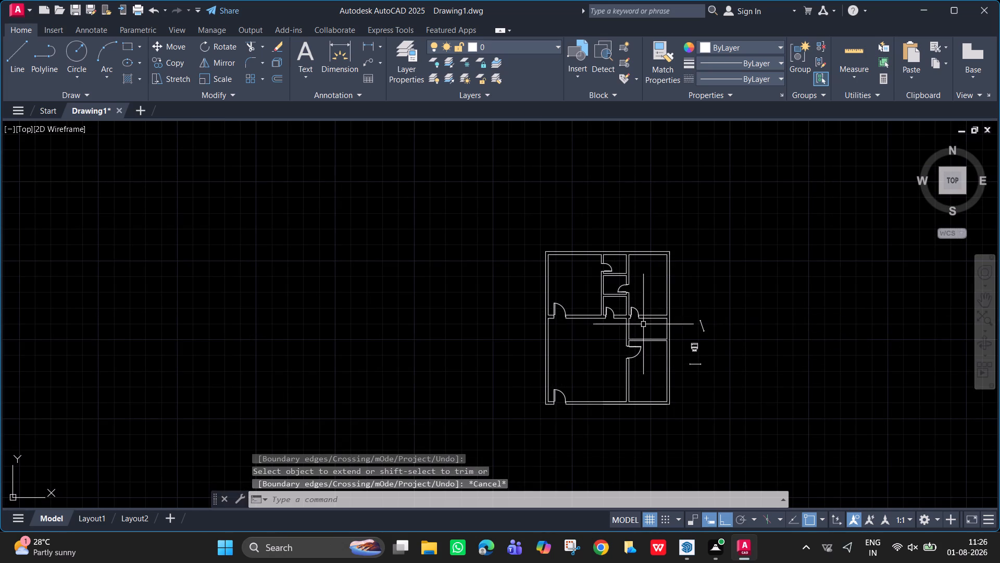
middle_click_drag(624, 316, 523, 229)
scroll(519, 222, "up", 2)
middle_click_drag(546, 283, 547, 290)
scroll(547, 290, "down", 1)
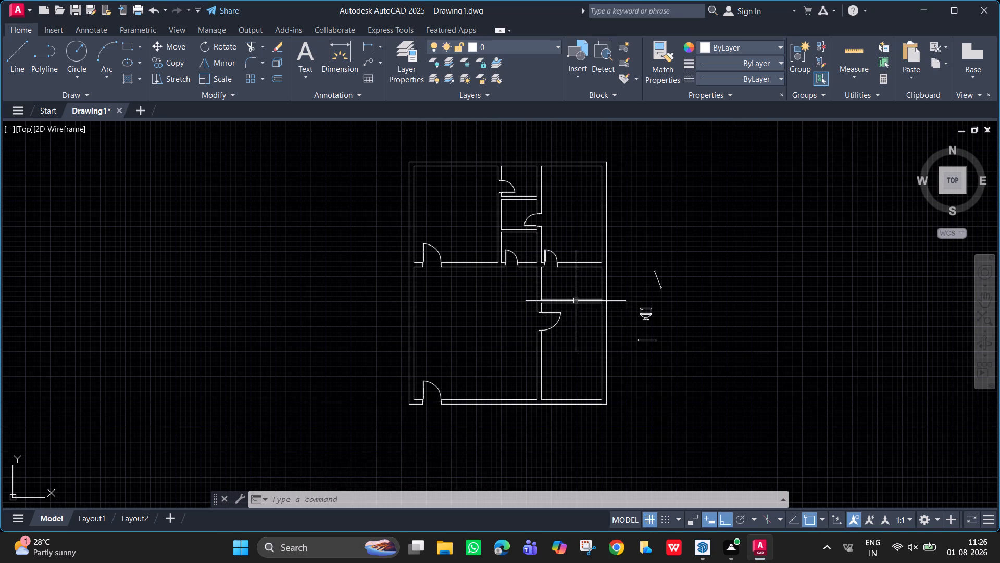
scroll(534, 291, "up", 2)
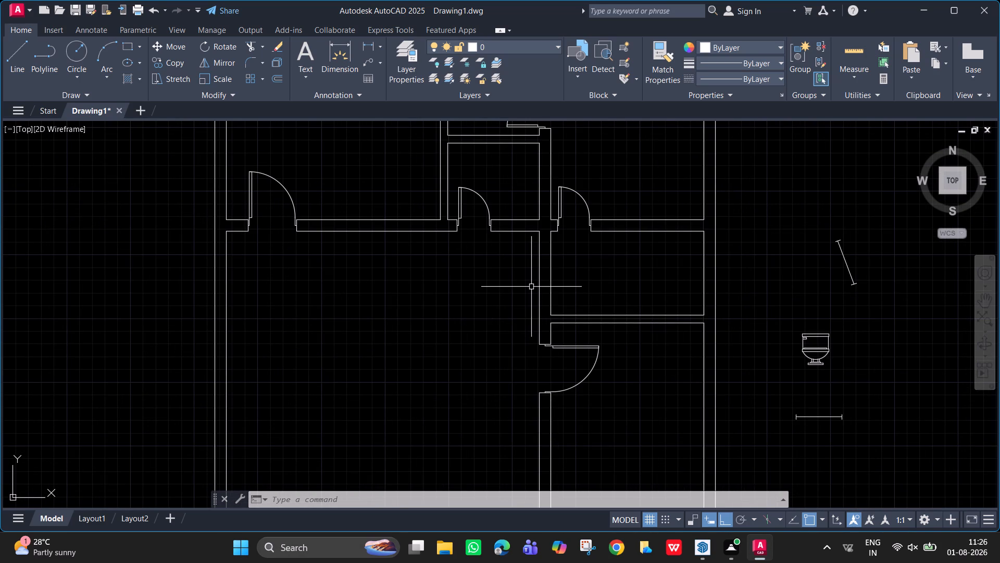
Draw a line straight west across the 9" wall, about 5" north of the upper face of the adjoining east partition.
scroll(553, 265, "up", 2)
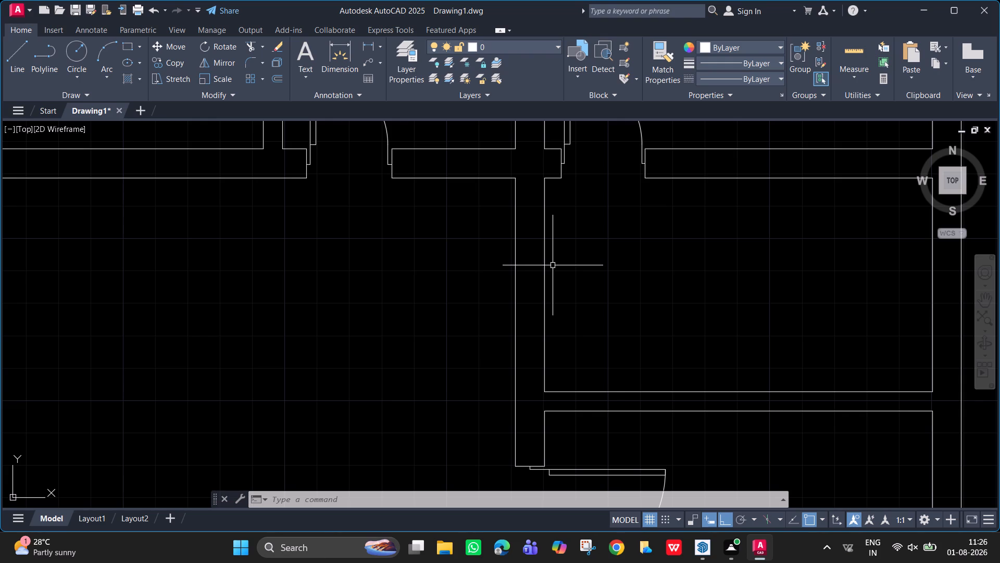
key("l")
key("Return")
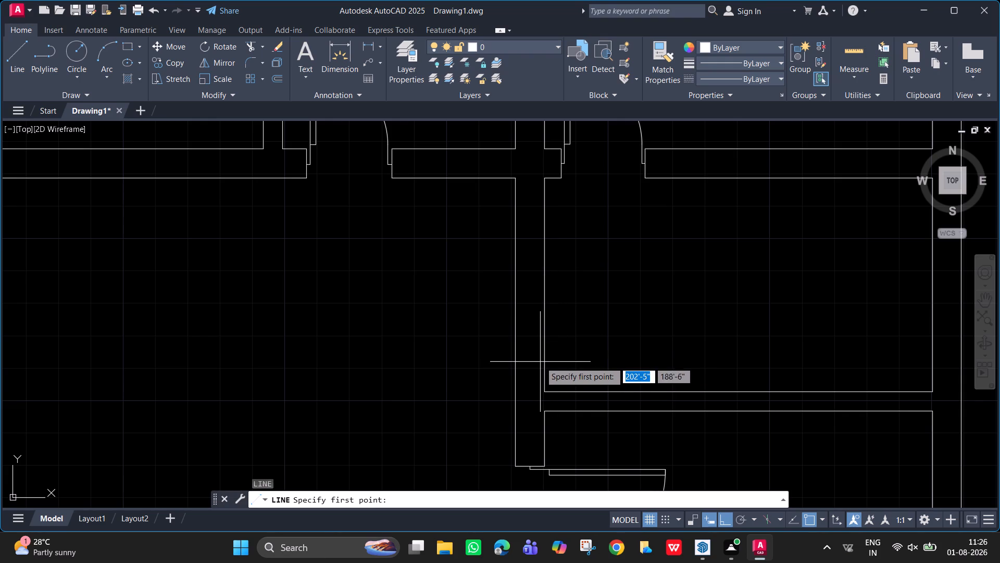
left_click(545, 374)
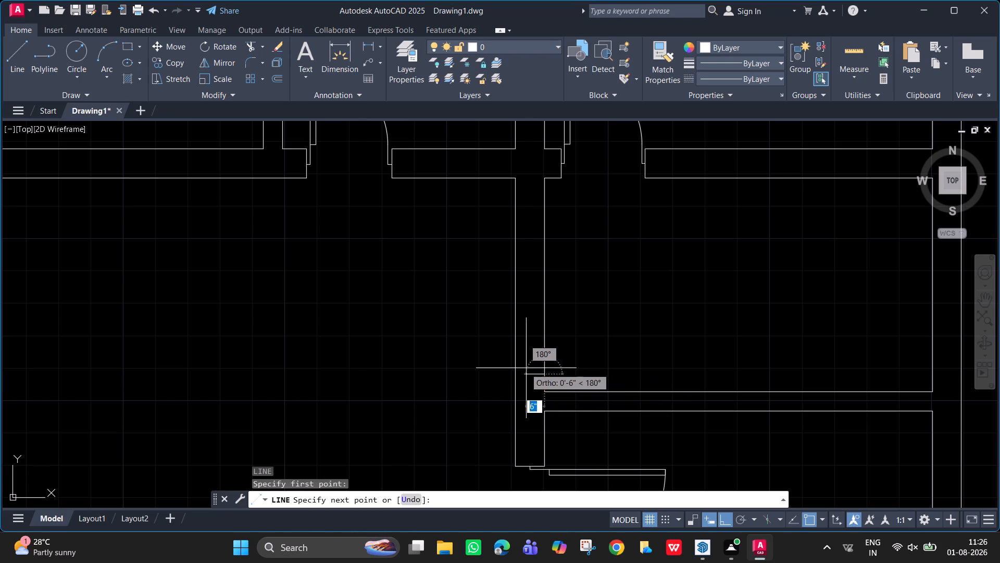
left_click(513, 374)
key("space")
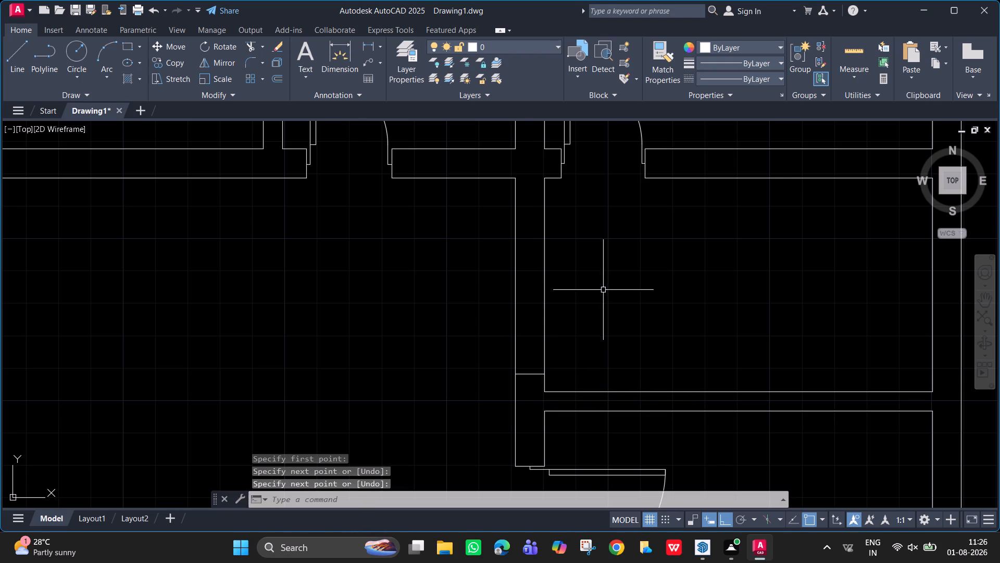
key("space")
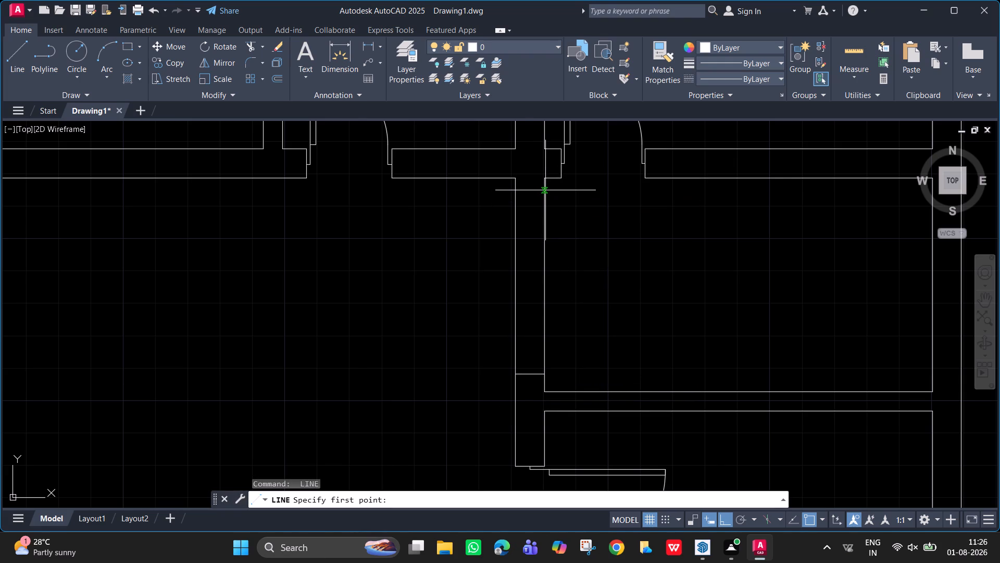
key("space")
Dimension the vertical gap between the partition's upper face and the new cross line with a linear dimension.
left_click(373, 44)
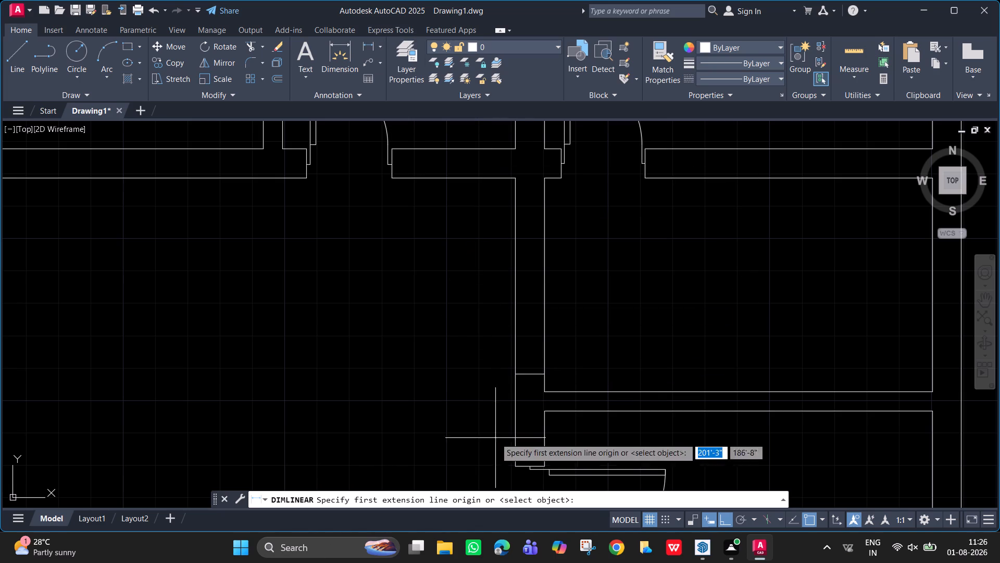
left_click(544, 390)
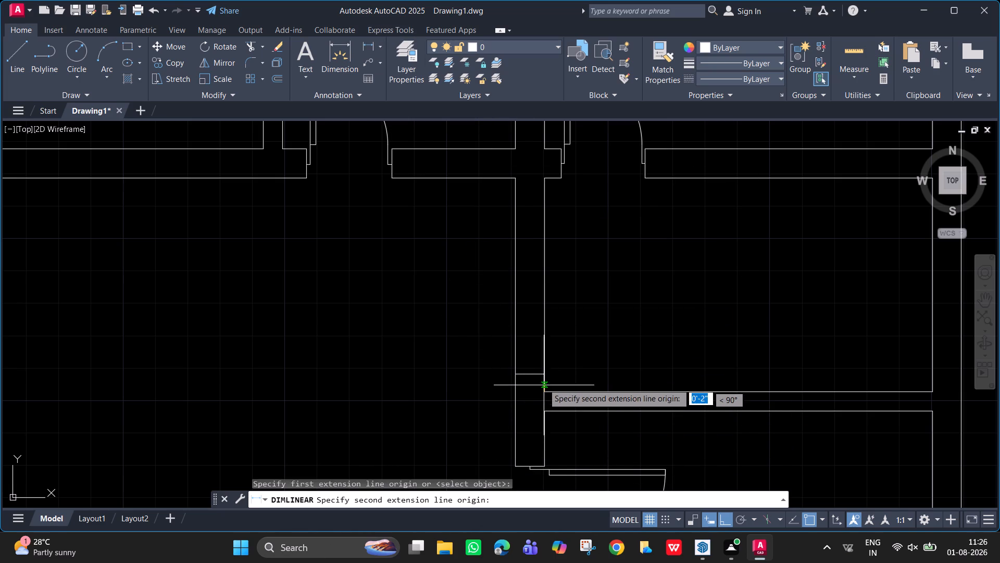
left_click(544, 374)
left_click(554, 373)
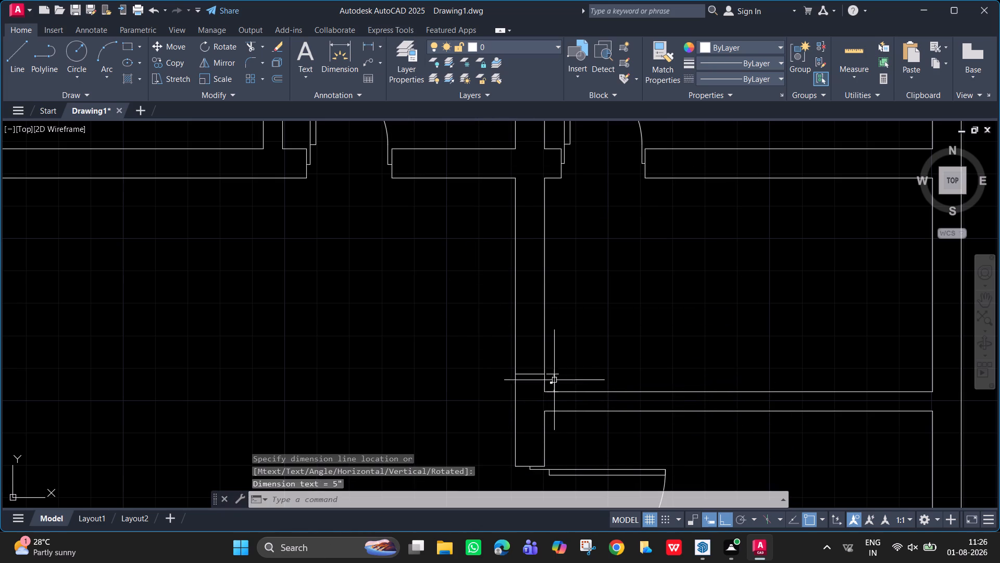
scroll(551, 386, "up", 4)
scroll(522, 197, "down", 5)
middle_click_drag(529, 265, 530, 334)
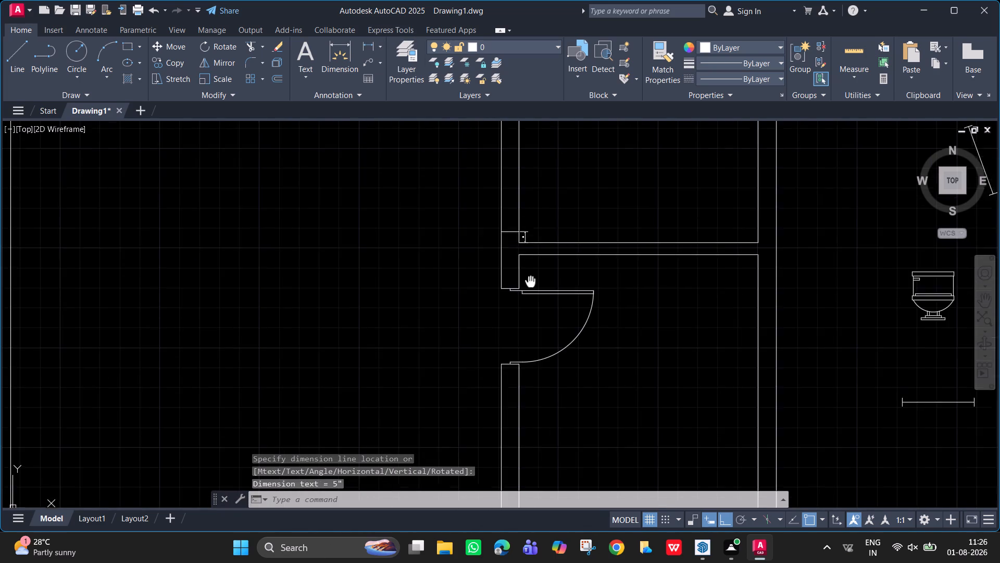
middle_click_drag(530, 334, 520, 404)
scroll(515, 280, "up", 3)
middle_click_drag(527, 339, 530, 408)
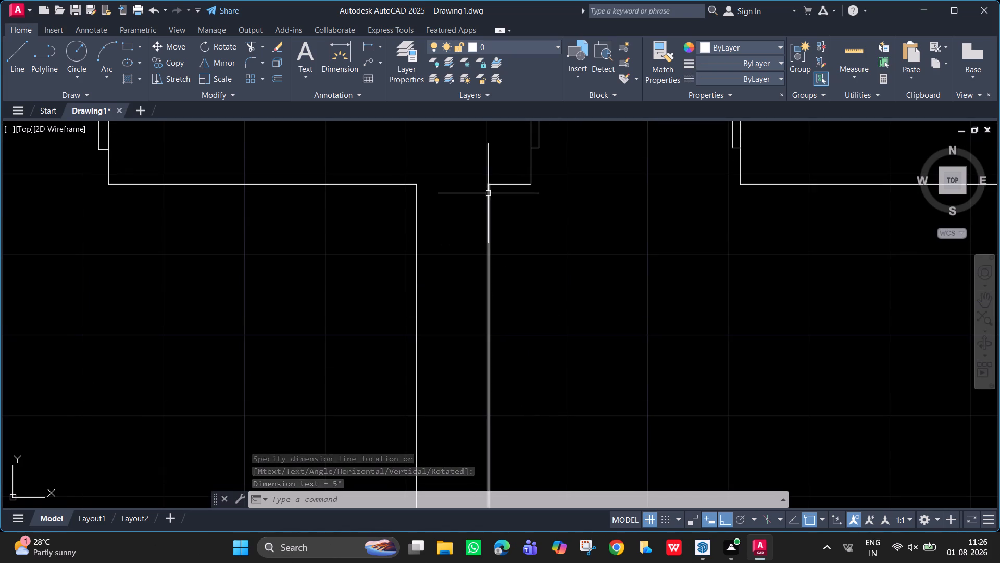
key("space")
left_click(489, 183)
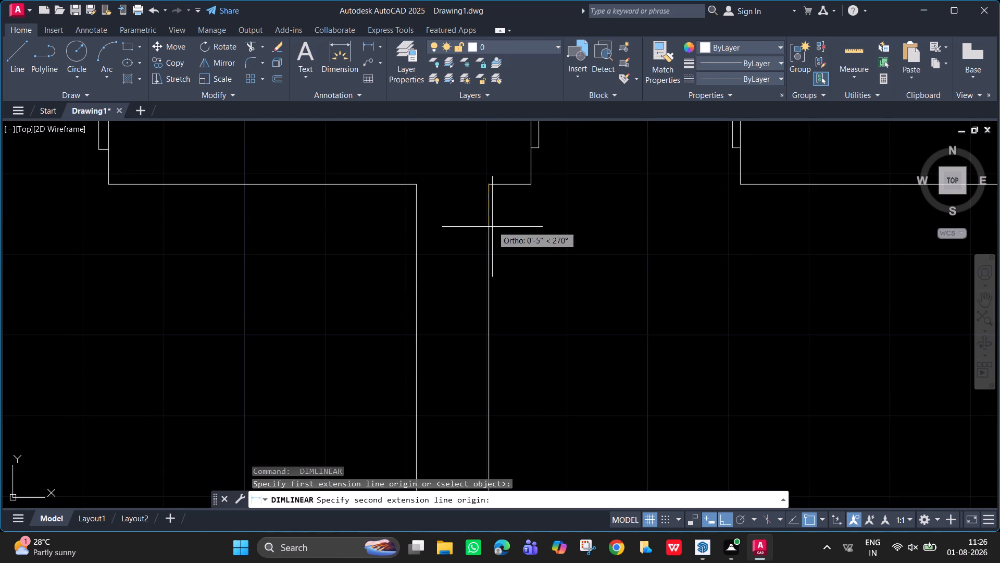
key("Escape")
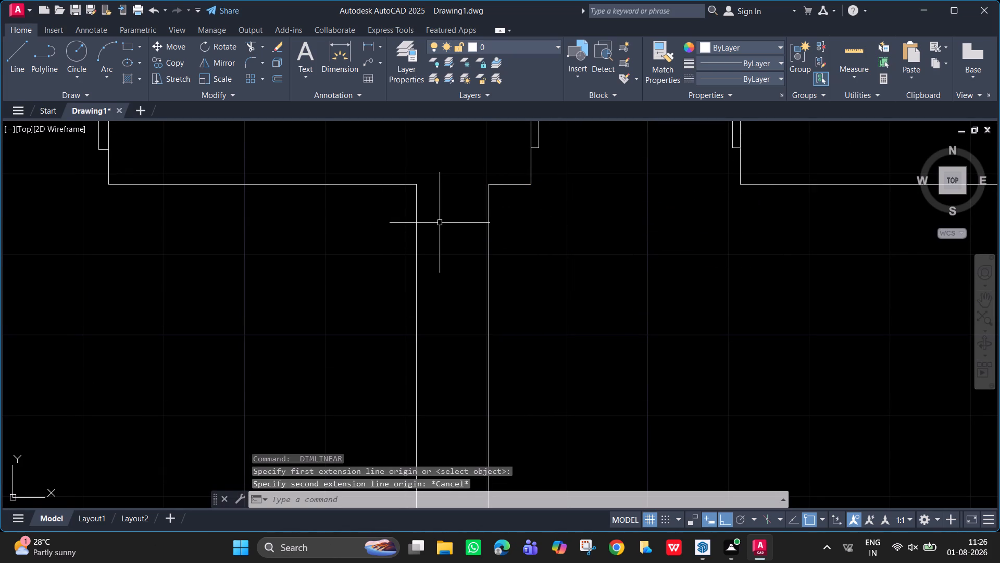
Draw a line west across the 9" wall near its north junction, starting 5" south of the wall's inside east corner by tracking.
key("l")
key("Return")
type("tk")
key("Return")
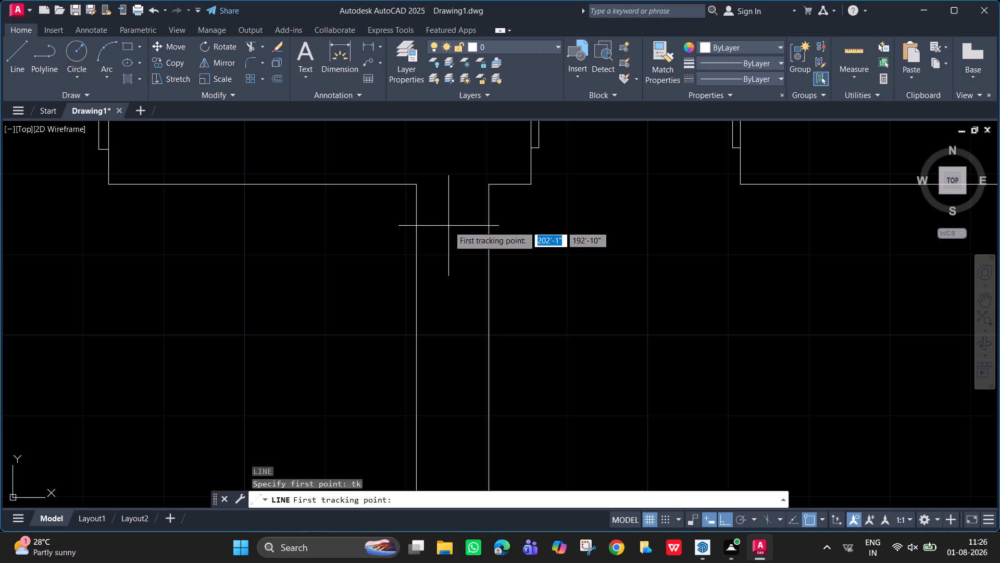
left_click(488, 186)
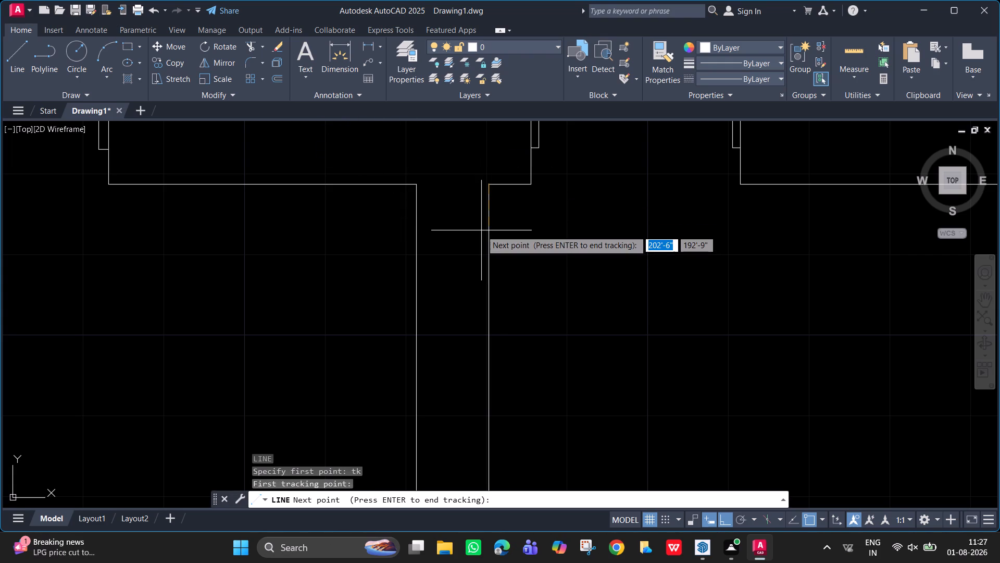
type("5\"")
key("Return")
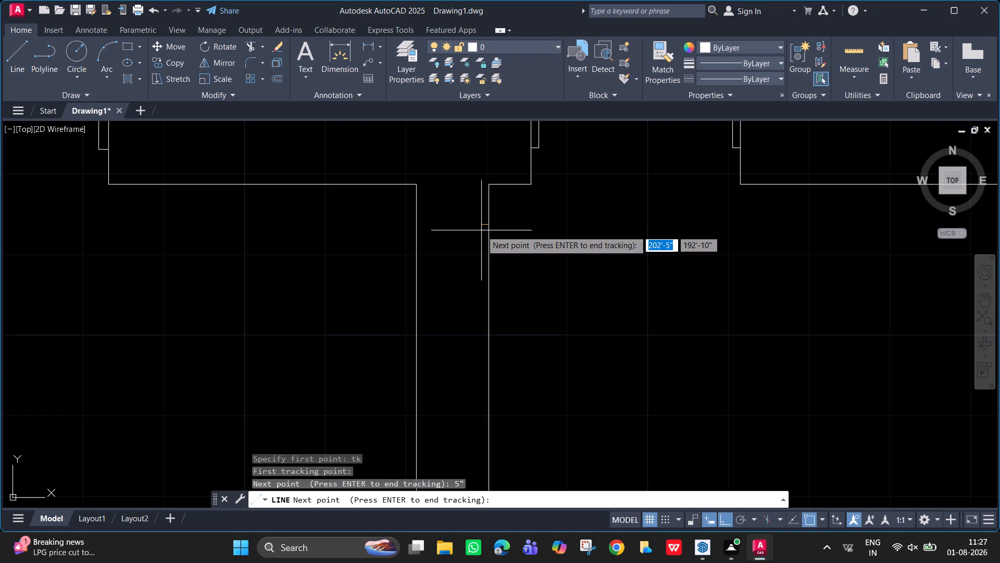
key("Return")
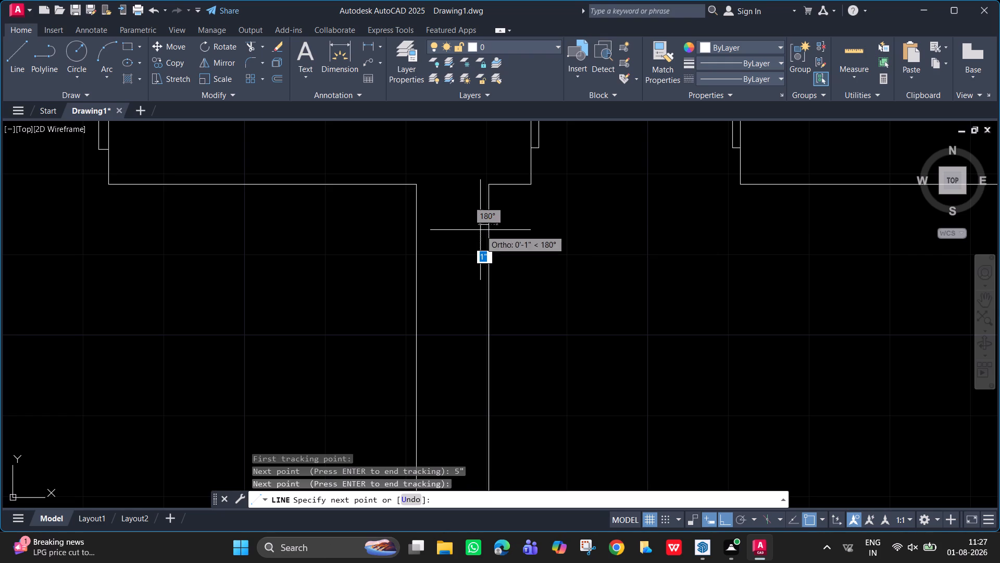
left_click(416, 225)
key("Escape")
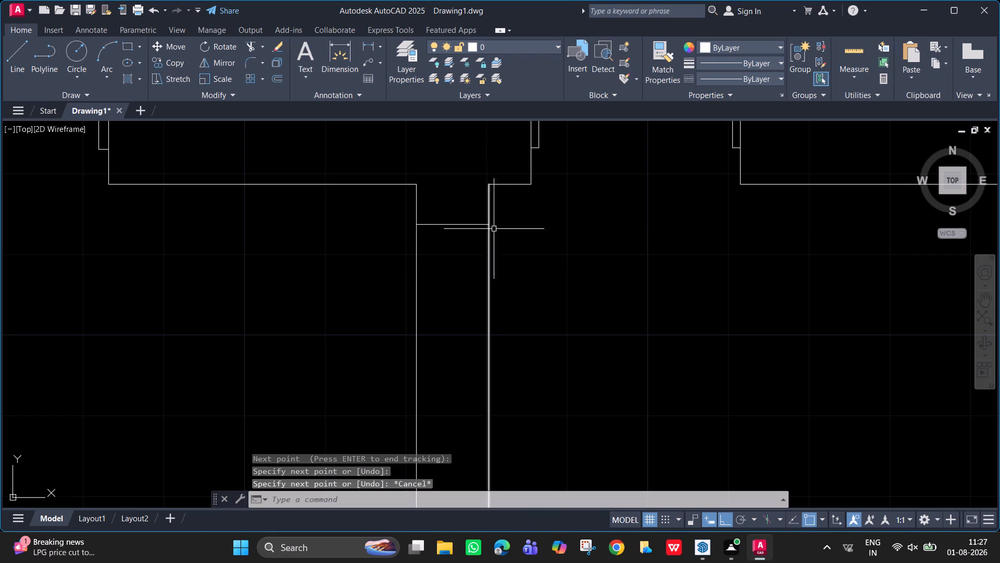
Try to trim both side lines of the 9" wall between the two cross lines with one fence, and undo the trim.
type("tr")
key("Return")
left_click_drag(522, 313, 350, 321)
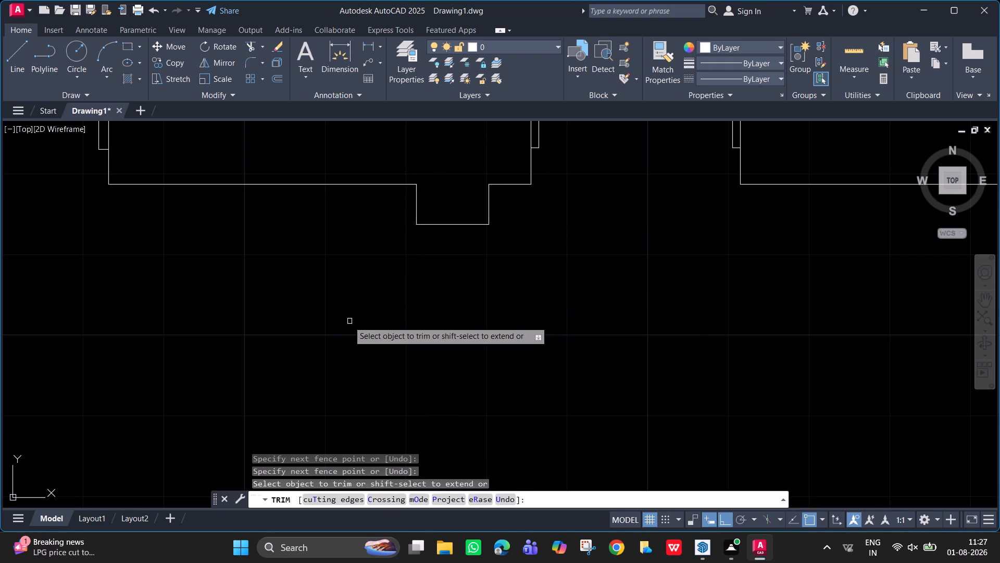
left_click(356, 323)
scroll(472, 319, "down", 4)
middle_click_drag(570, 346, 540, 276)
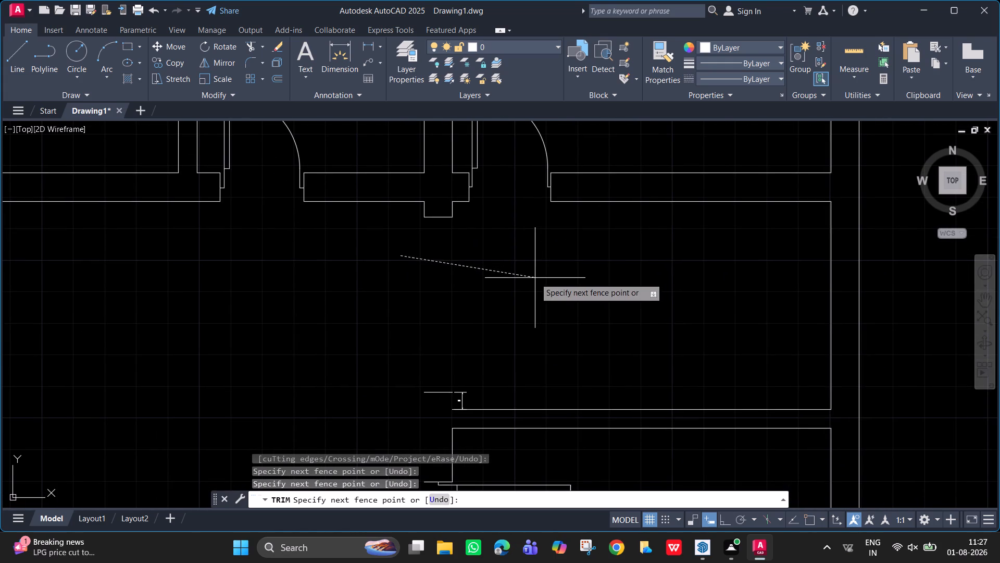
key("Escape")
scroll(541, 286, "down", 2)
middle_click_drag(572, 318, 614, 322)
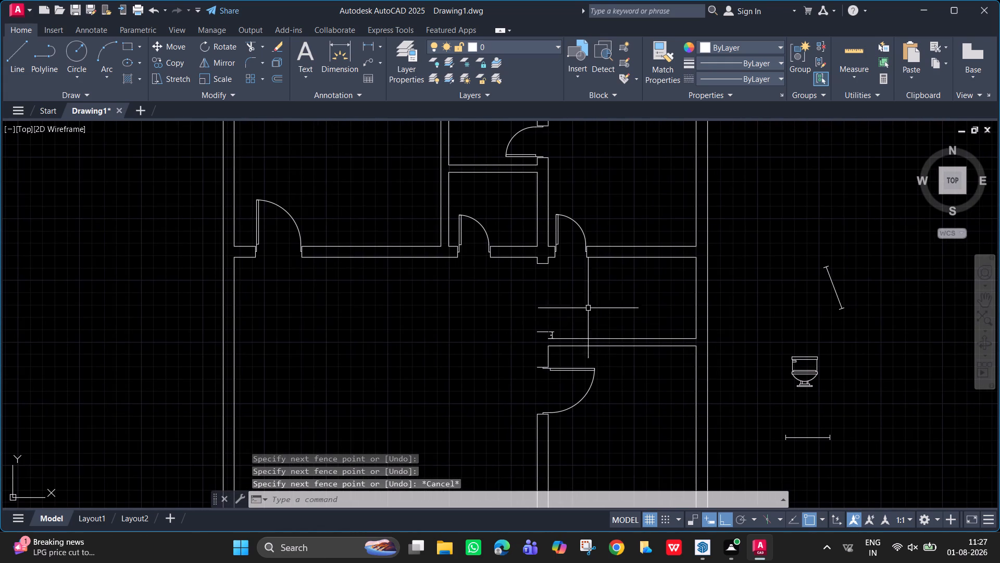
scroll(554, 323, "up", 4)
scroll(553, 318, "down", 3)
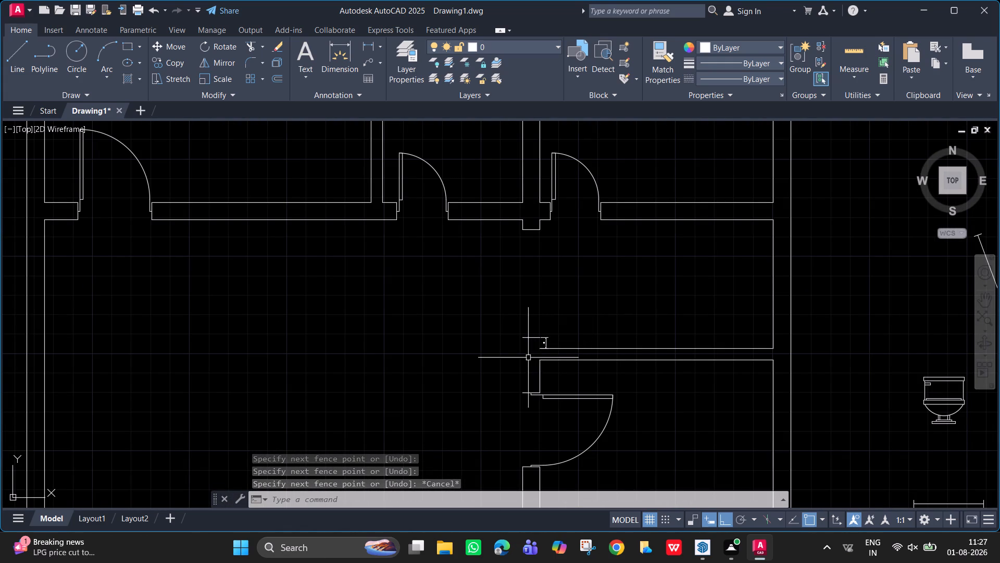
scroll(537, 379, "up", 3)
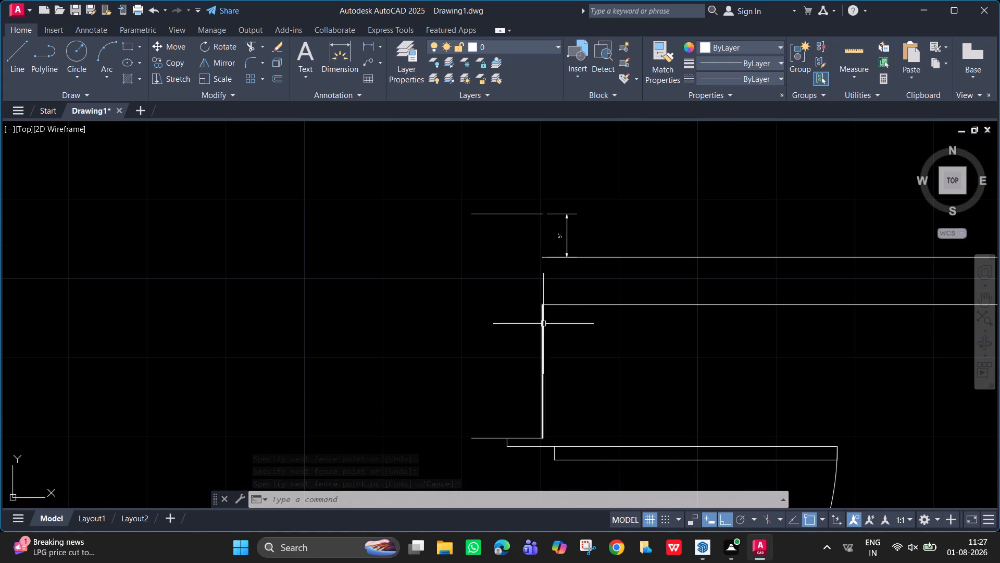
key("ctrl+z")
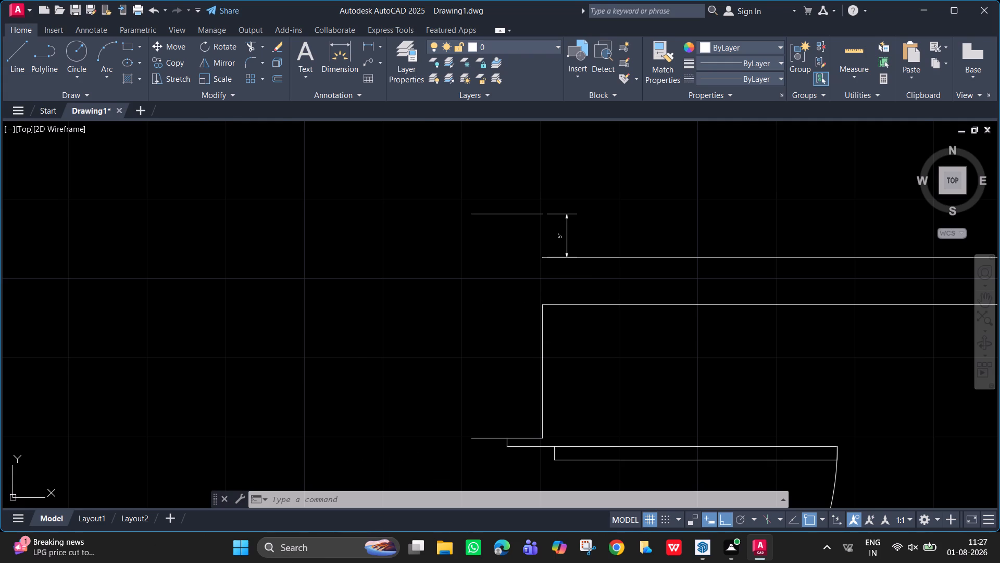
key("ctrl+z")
Delete the 5" linear dimension beside the southern cross line.
scroll(526, 353, "down", 4)
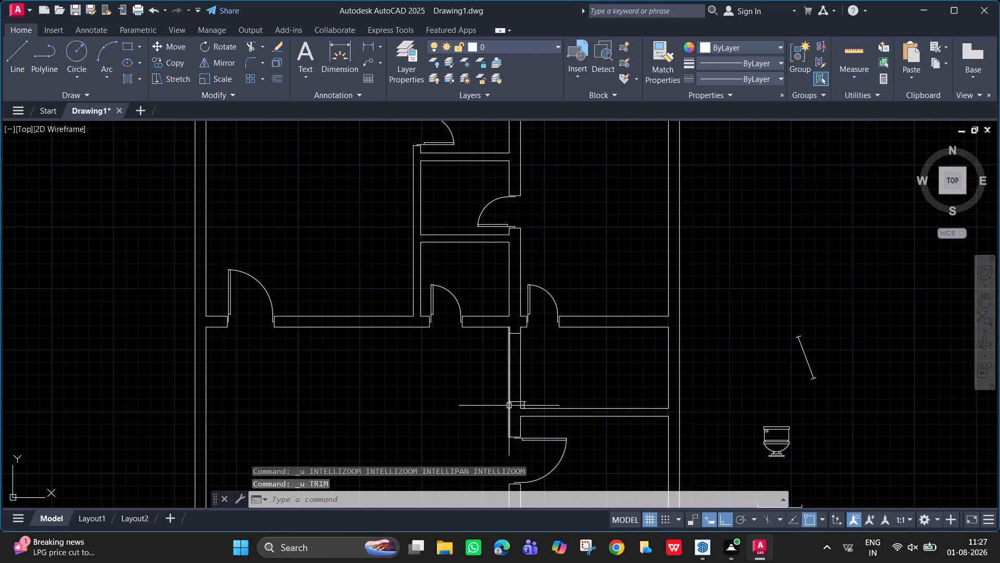
scroll(510, 412, "up", 3)
middle_click_drag(515, 412, 511, 356)
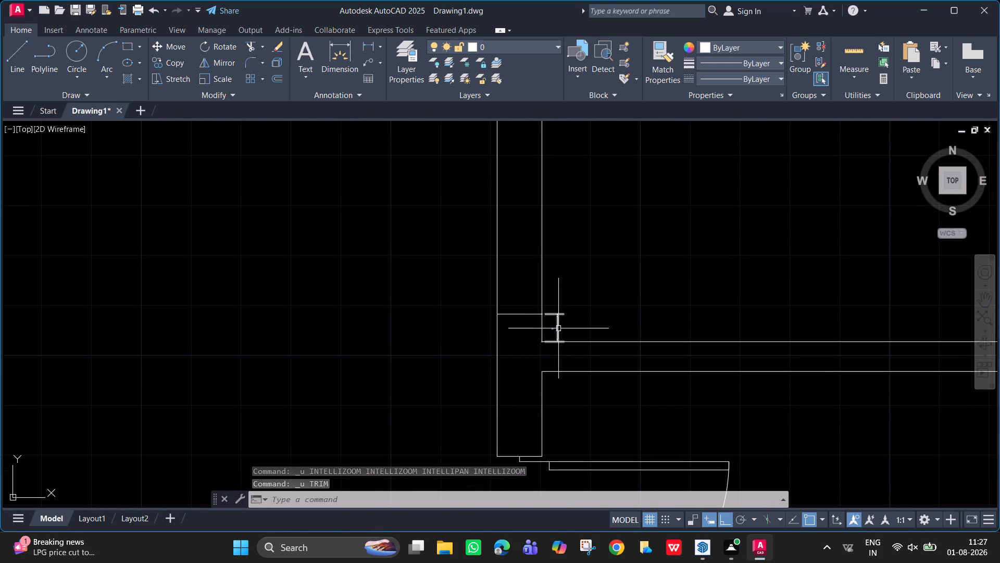
left_click(558, 327)
key("Delete")
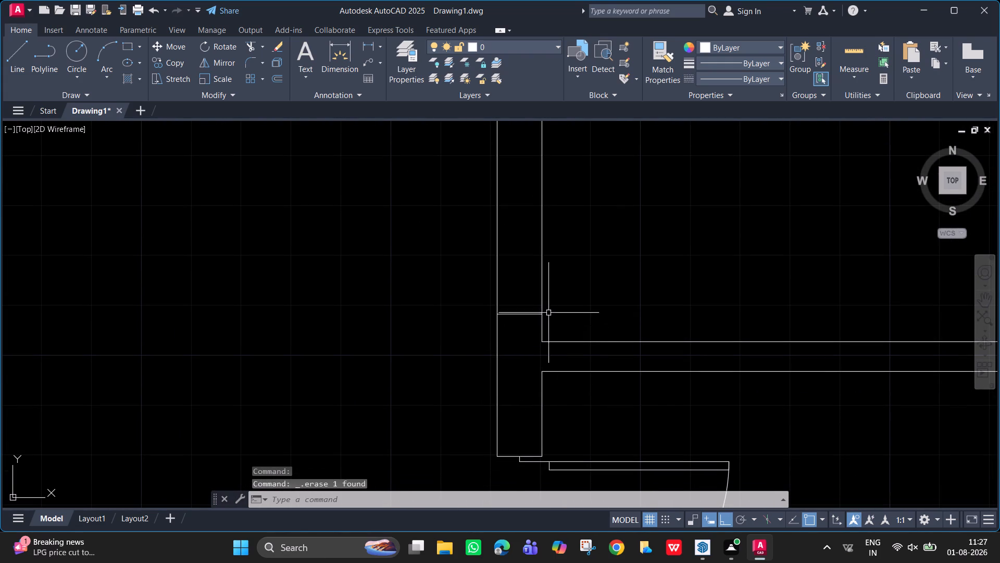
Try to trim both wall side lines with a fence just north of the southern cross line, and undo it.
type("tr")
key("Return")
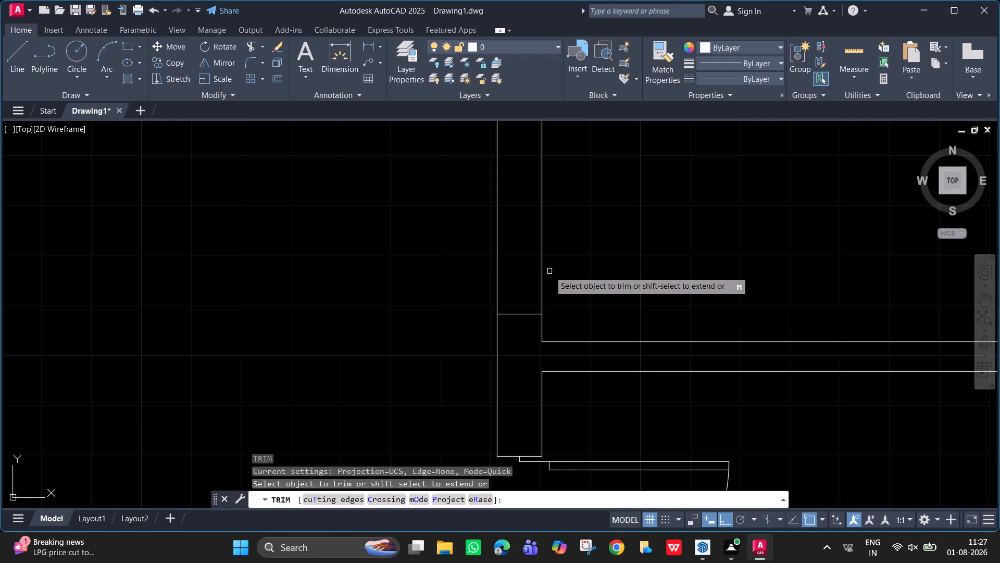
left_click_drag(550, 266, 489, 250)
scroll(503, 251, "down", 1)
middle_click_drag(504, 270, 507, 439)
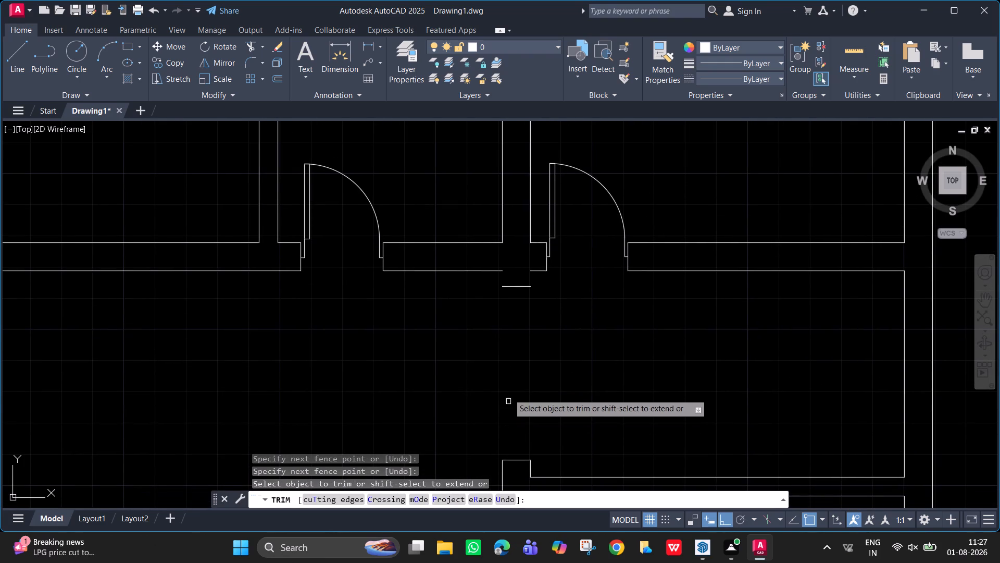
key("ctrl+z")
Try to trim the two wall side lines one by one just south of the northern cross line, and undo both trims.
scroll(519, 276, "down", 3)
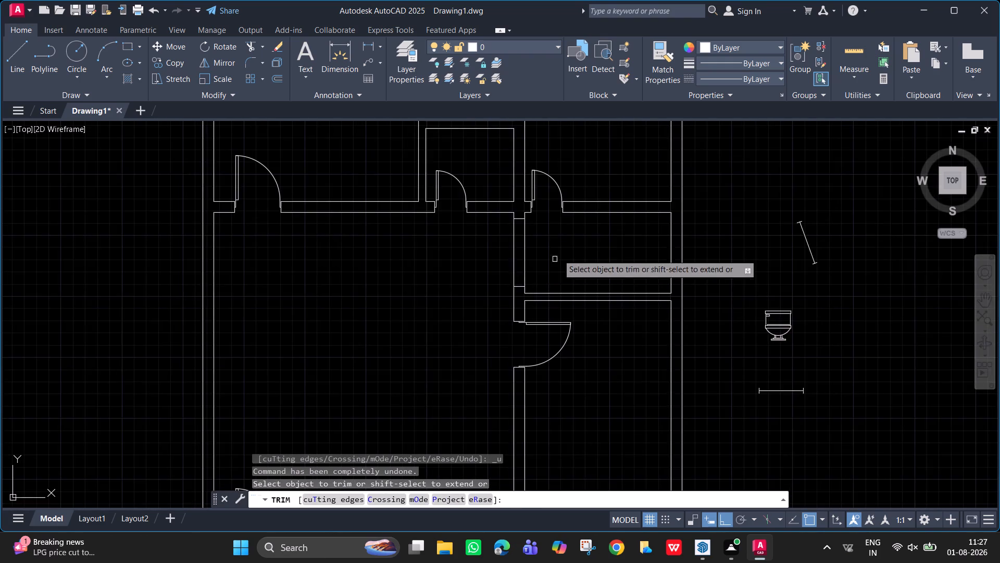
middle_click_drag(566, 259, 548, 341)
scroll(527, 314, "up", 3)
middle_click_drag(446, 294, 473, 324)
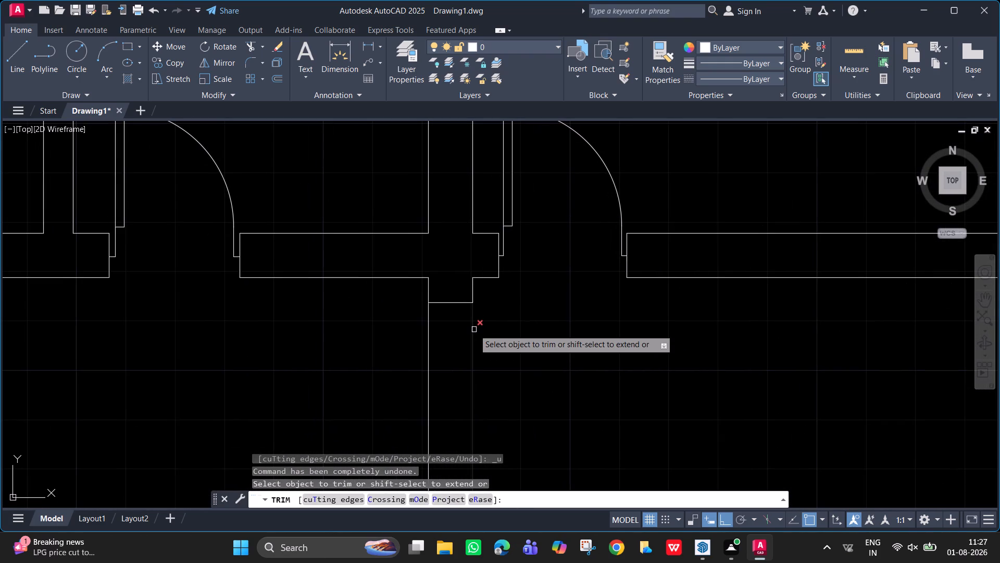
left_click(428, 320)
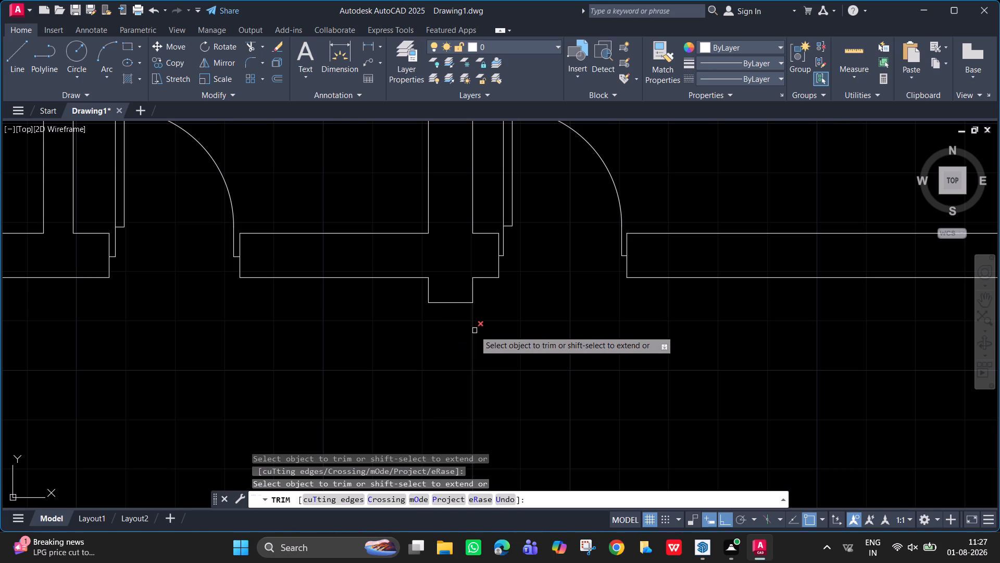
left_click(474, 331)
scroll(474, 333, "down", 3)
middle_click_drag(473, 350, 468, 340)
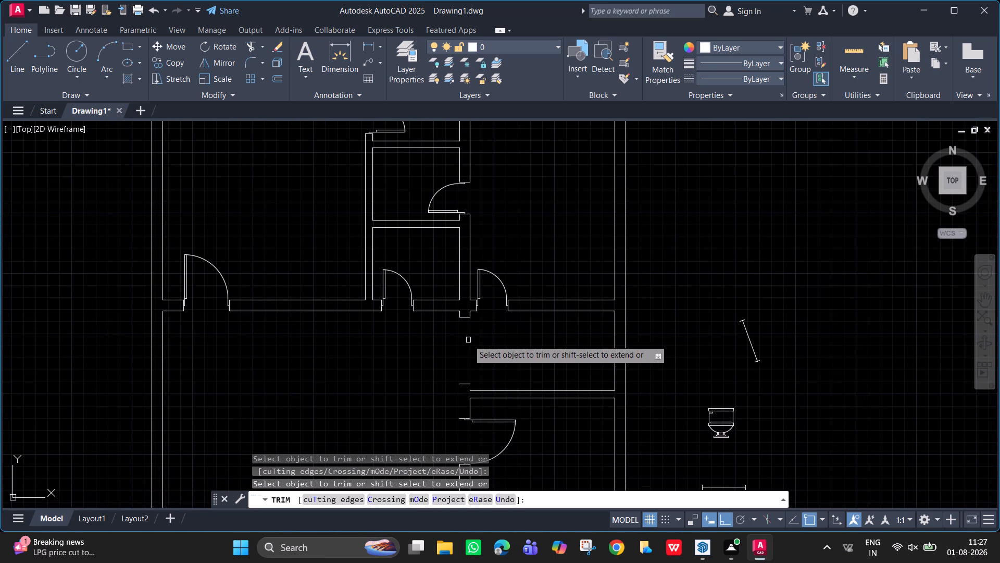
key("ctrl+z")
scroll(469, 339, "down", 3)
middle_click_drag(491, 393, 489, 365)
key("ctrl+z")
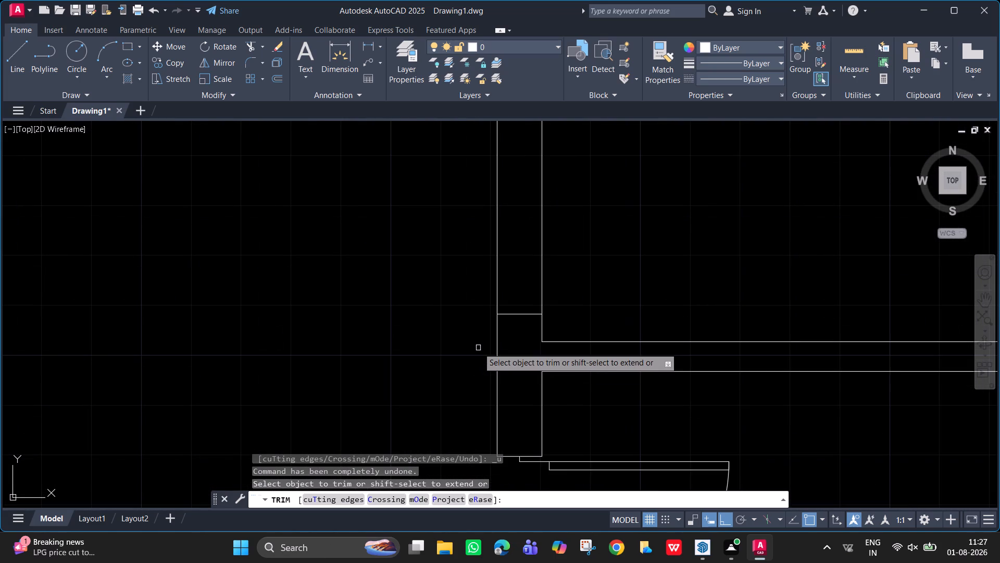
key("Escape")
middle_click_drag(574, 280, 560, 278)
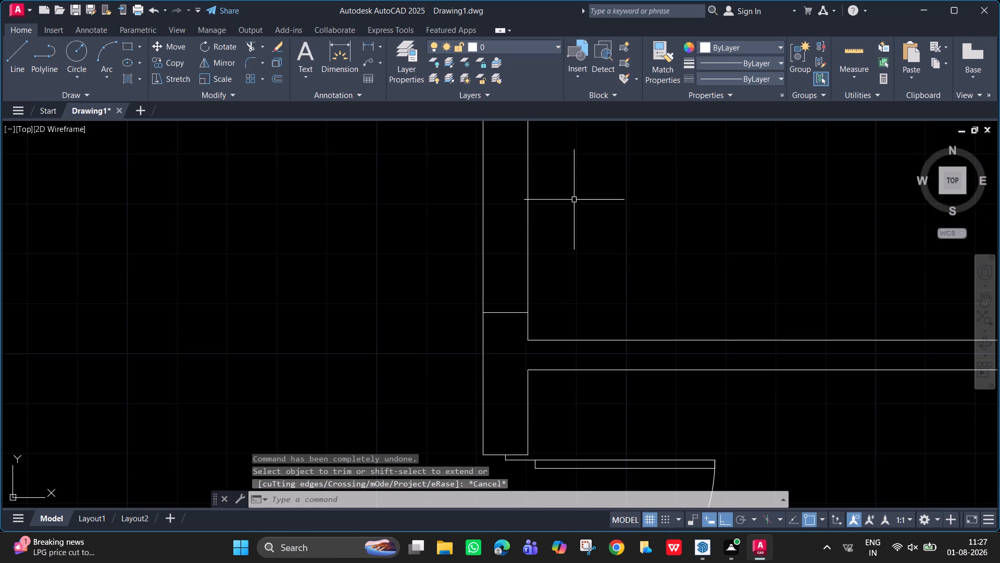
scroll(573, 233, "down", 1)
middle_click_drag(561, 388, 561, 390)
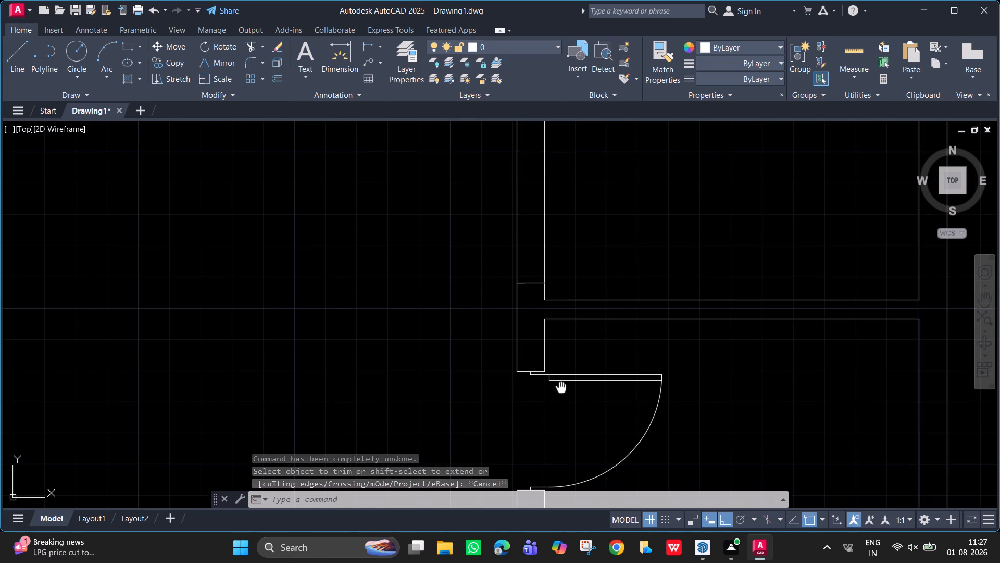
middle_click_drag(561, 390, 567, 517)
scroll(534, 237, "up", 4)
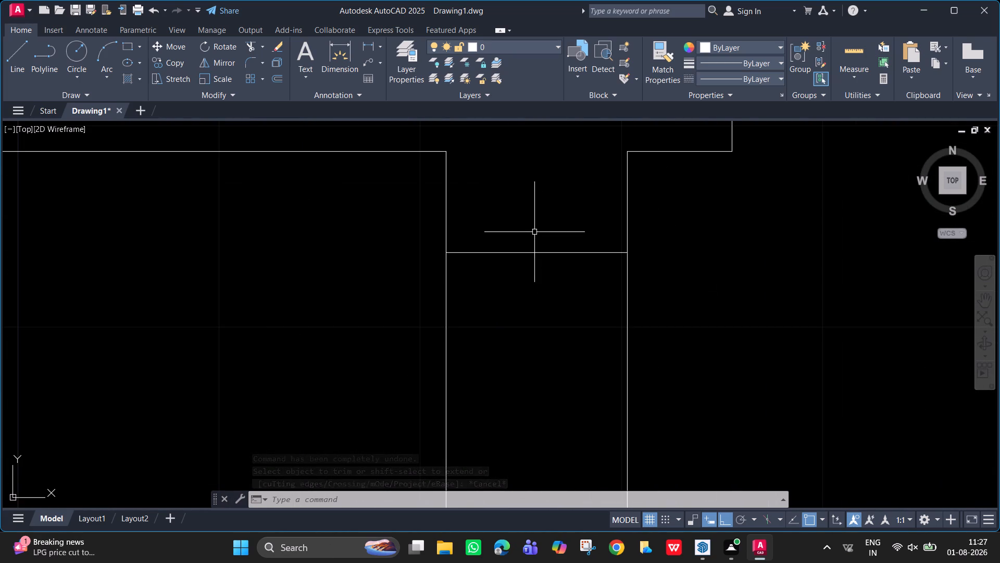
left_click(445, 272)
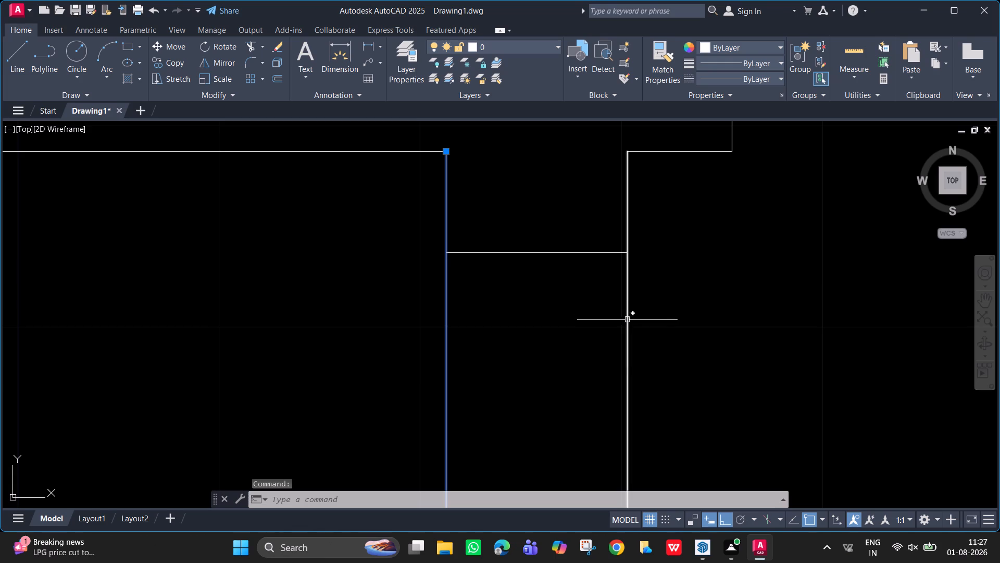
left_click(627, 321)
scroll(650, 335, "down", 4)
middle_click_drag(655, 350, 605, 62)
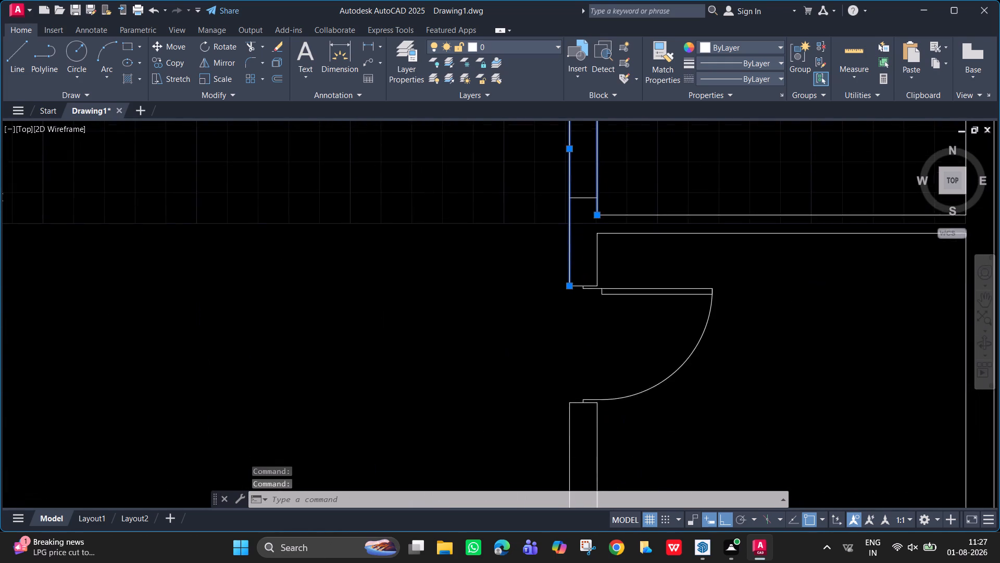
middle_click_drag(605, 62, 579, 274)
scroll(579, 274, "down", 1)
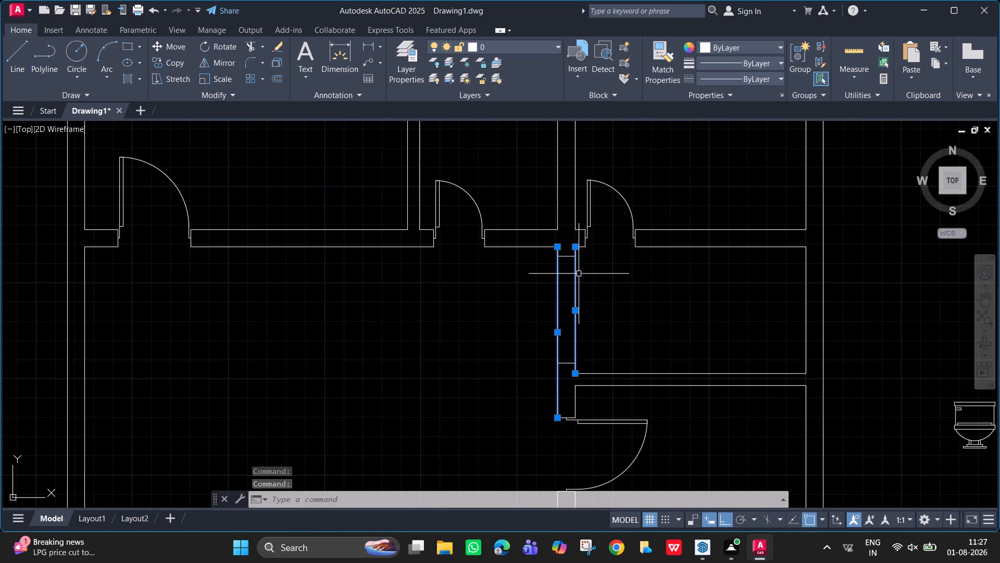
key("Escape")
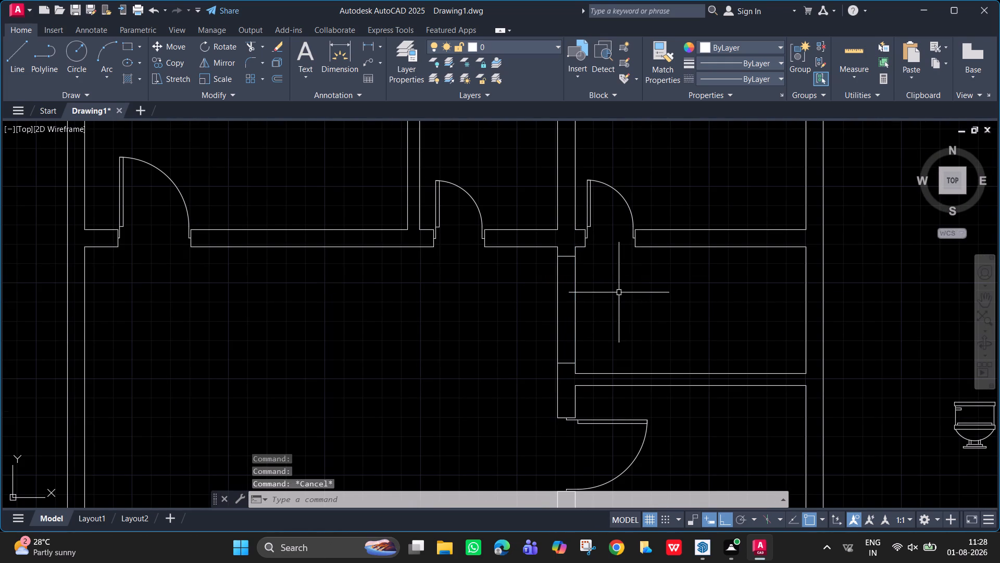
Trim both side lines of the 9" wall between the two cross lines to open the passage into the small eastern room.
type("tr")
key("Return")
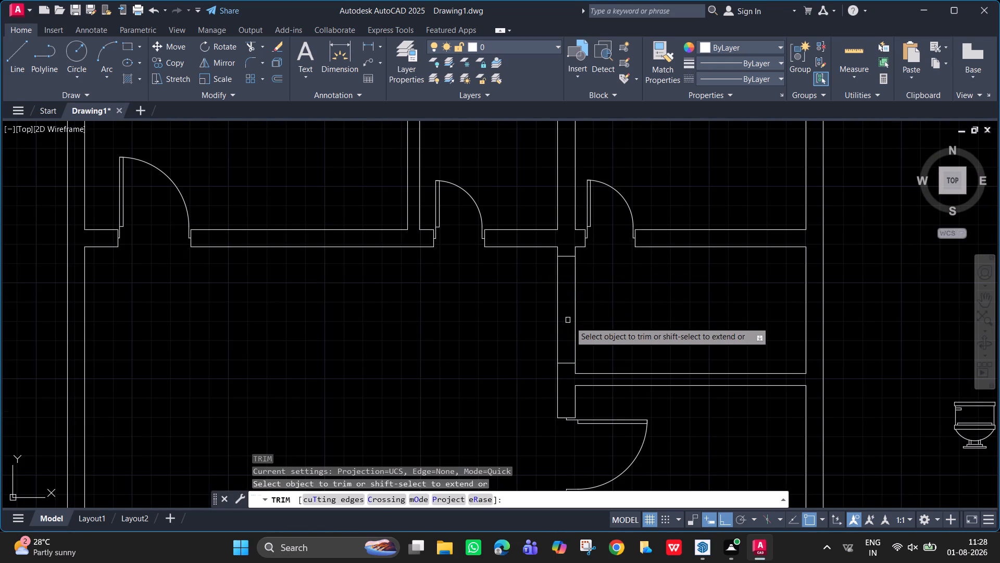
left_click(576, 326)
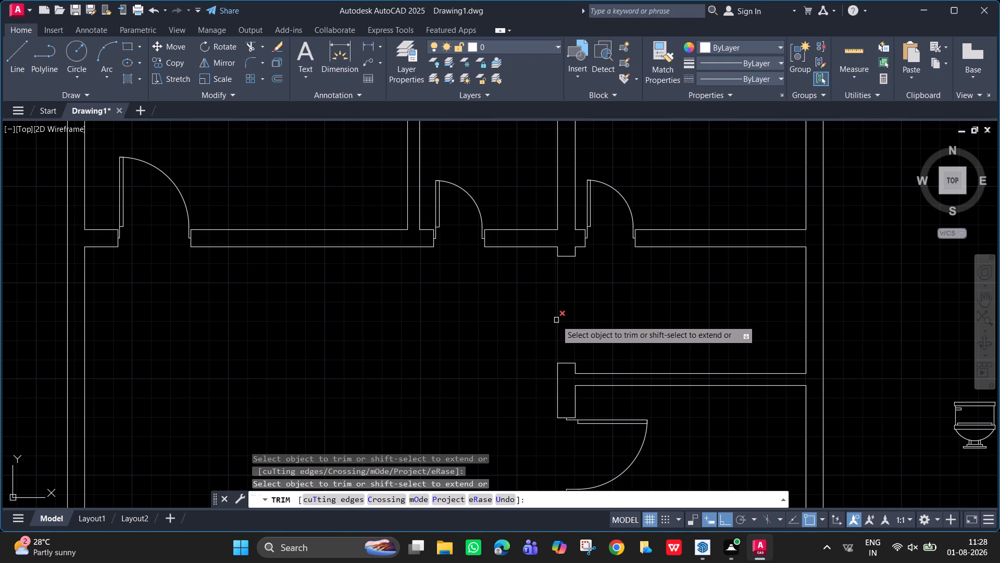
left_click(556, 320)
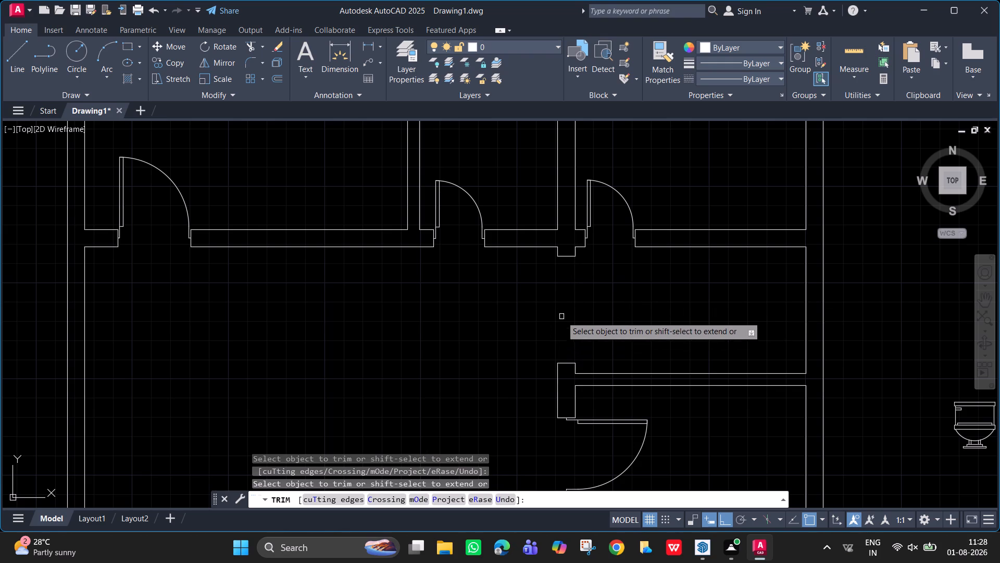
left_click_drag(498, 327, 673, 317)
left_click(667, 313)
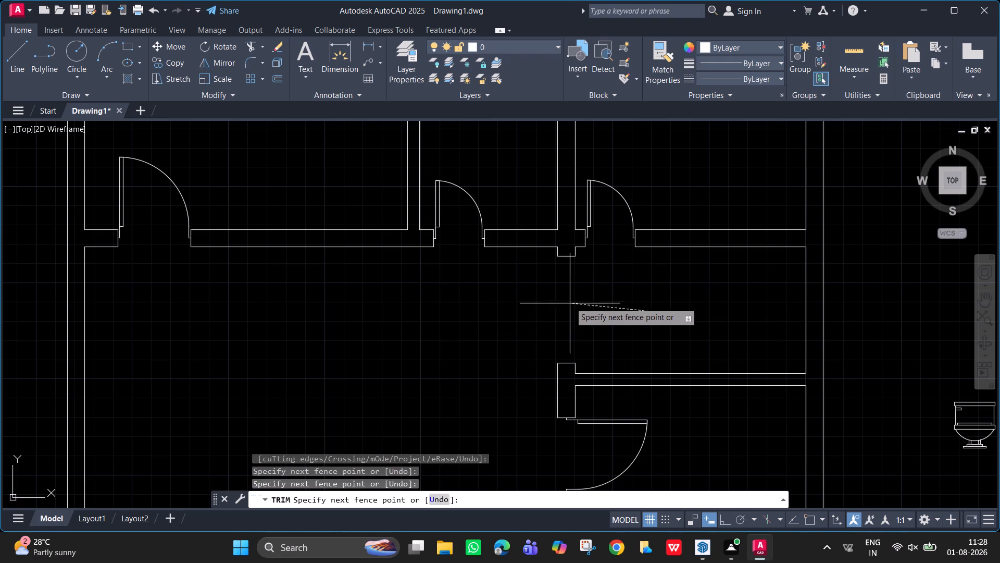
left_click(508, 310)
key("Escape")
Draw a straight north-south line across the small eastern room, from just east of the door opening to the partition's north face.
scroll(617, 309, "down", 2)
middle_click_drag(608, 307, 557, 249)
scroll(573, 259, "up", 2)
middle_click_drag(574, 261, 565, 267)
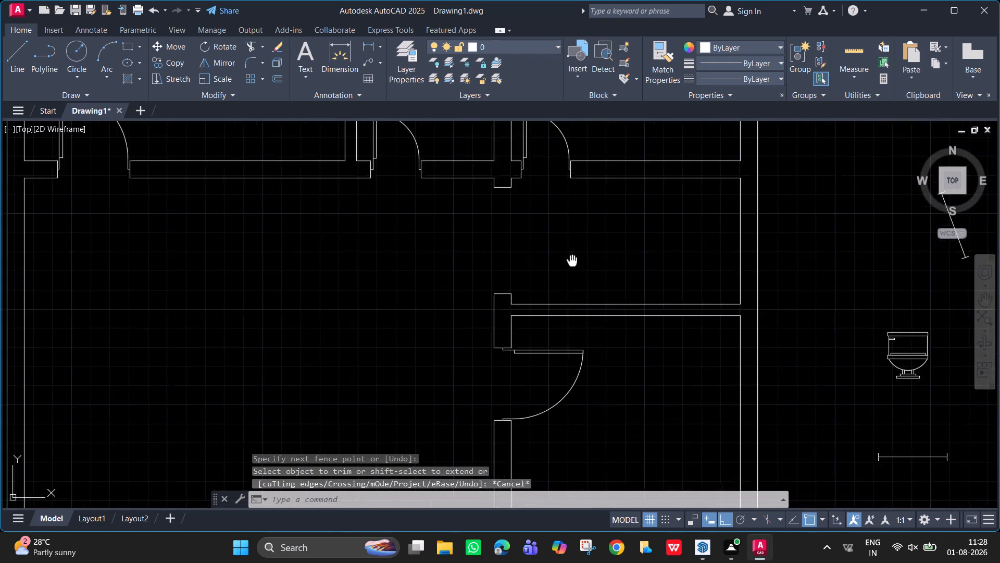
middle_click_drag(565, 267, 542, 297)
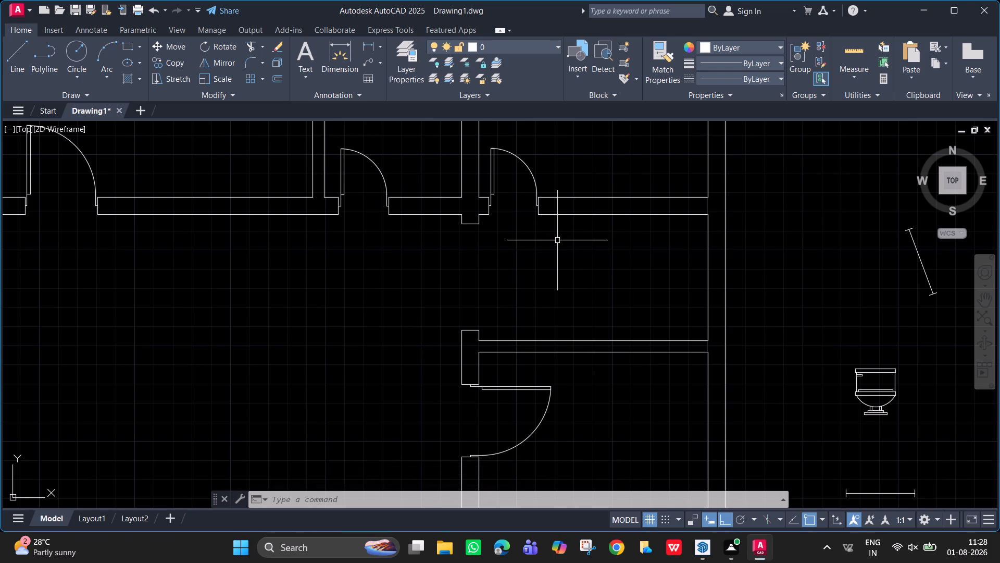
key("l")
key("Return")
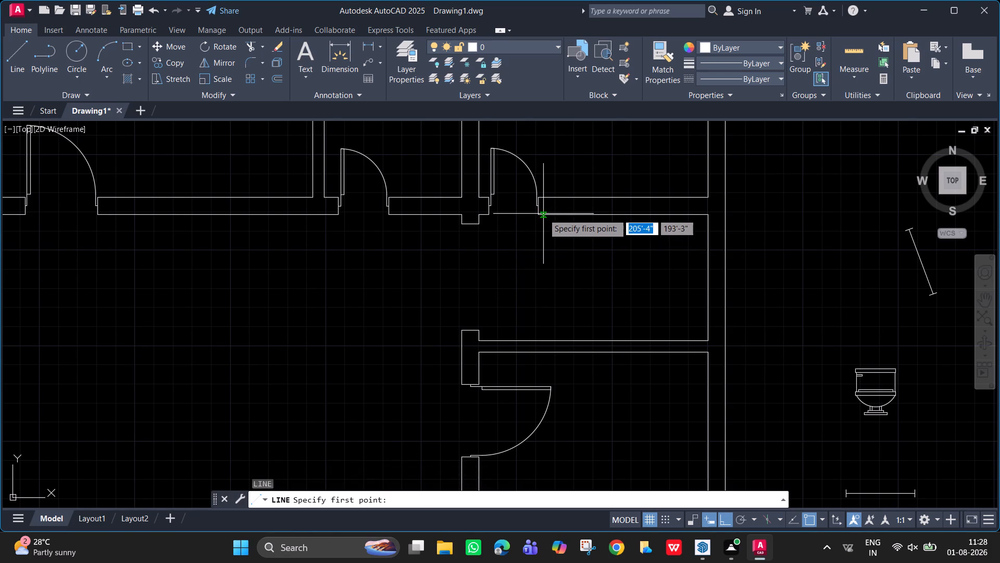
left_click(544, 215)
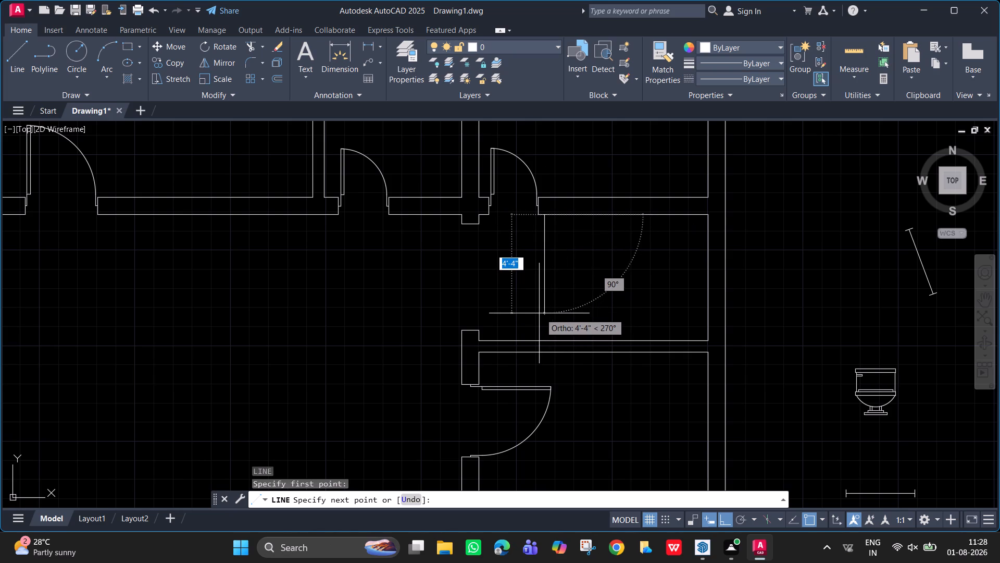
left_click(545, 343)
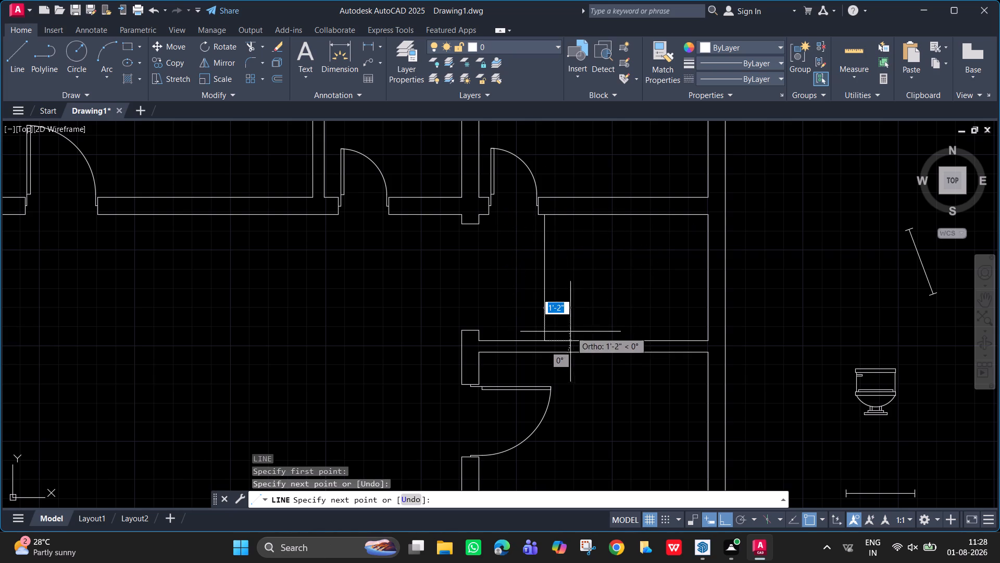
key("Escape")
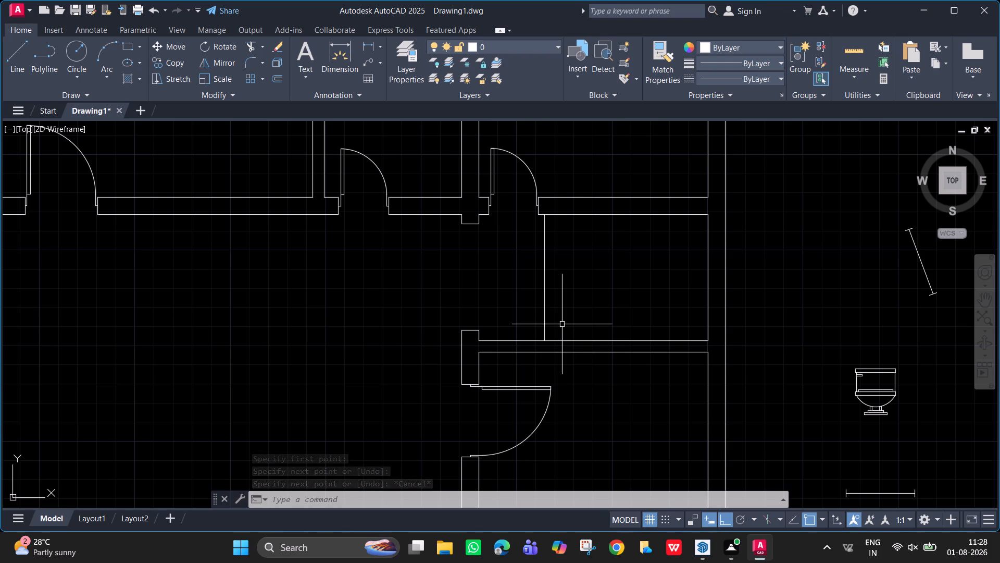
Copy the new line eastward as an array of 10 items spaced 1' apart to form the stair treads.
left_click(544, 284)
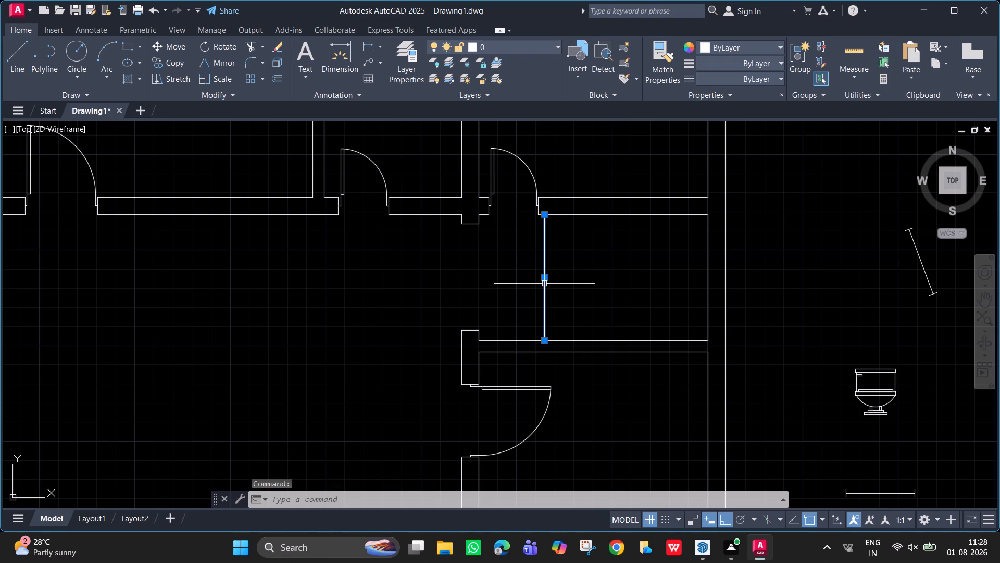
type("co")
key("Return")
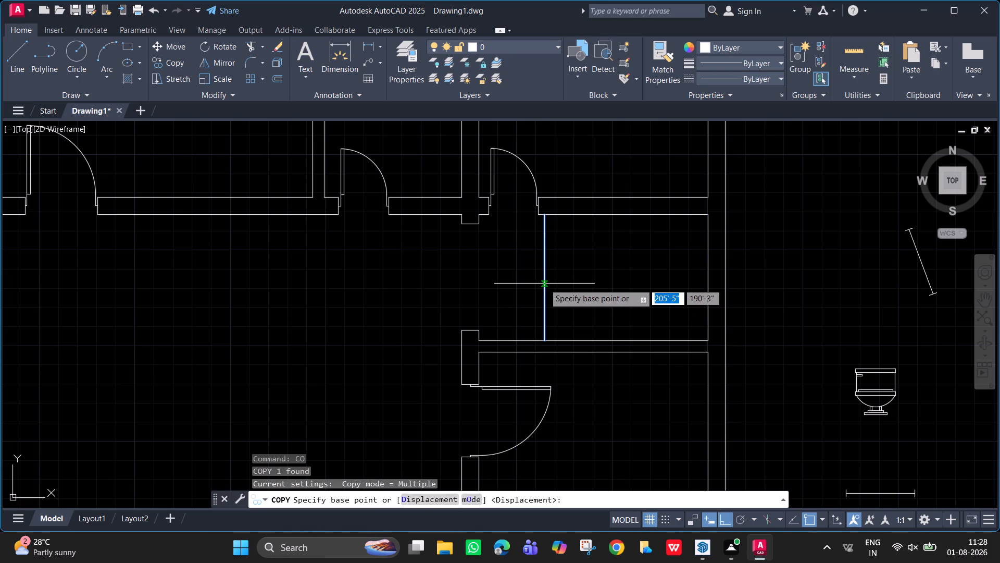
type("10")
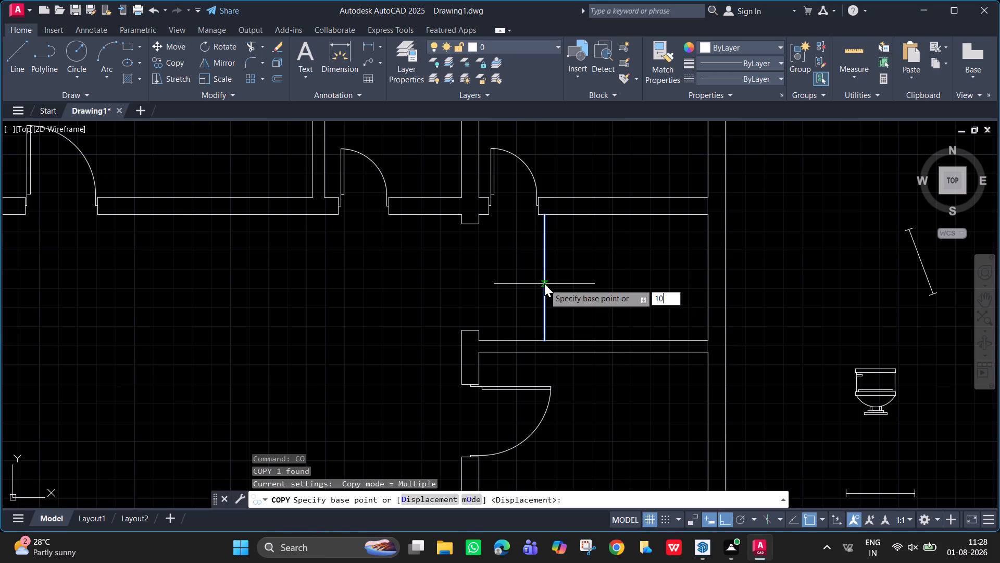
key("BackSpace")
key("BackSpace")
type("1'")
key("Return")
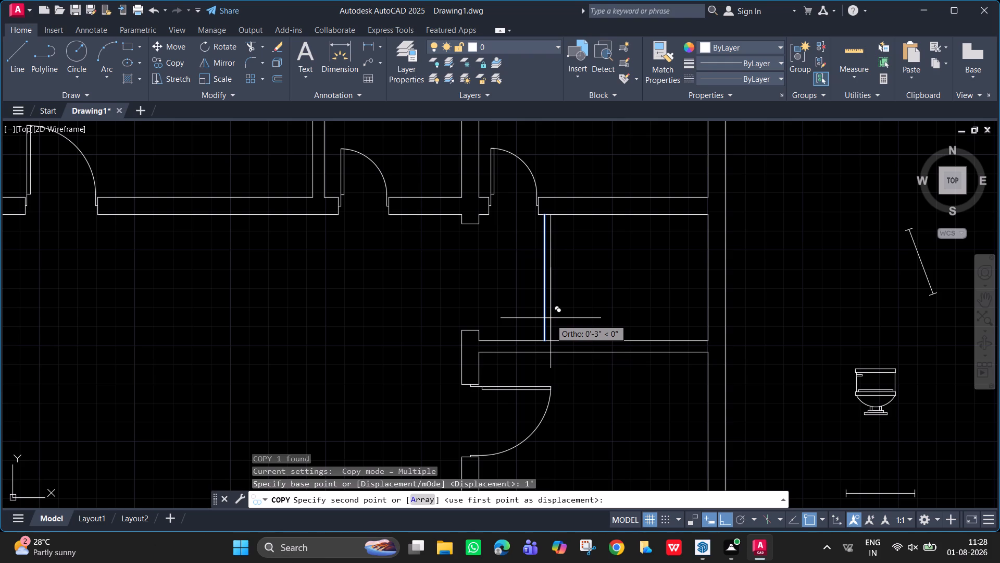
key("F8")
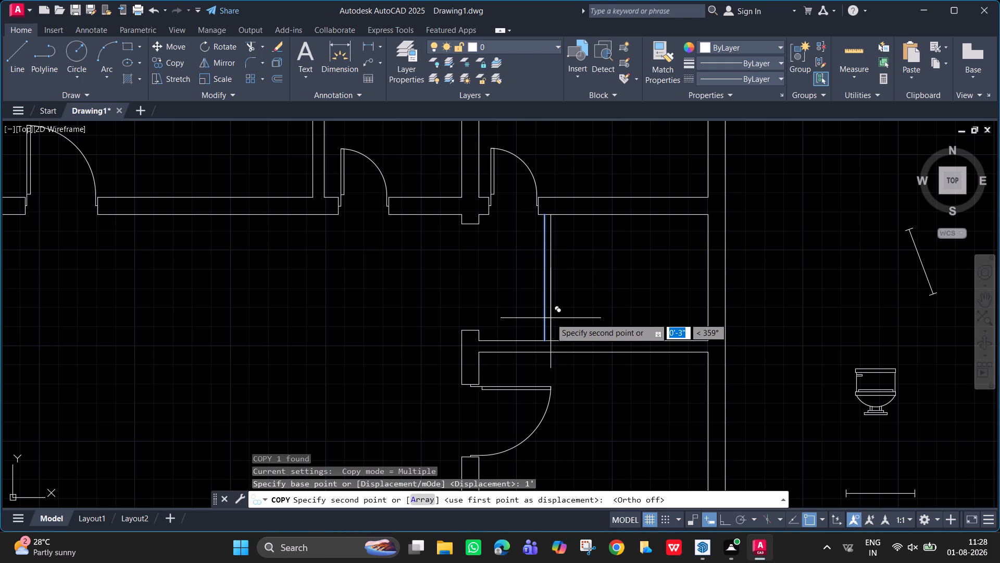
key("F8")
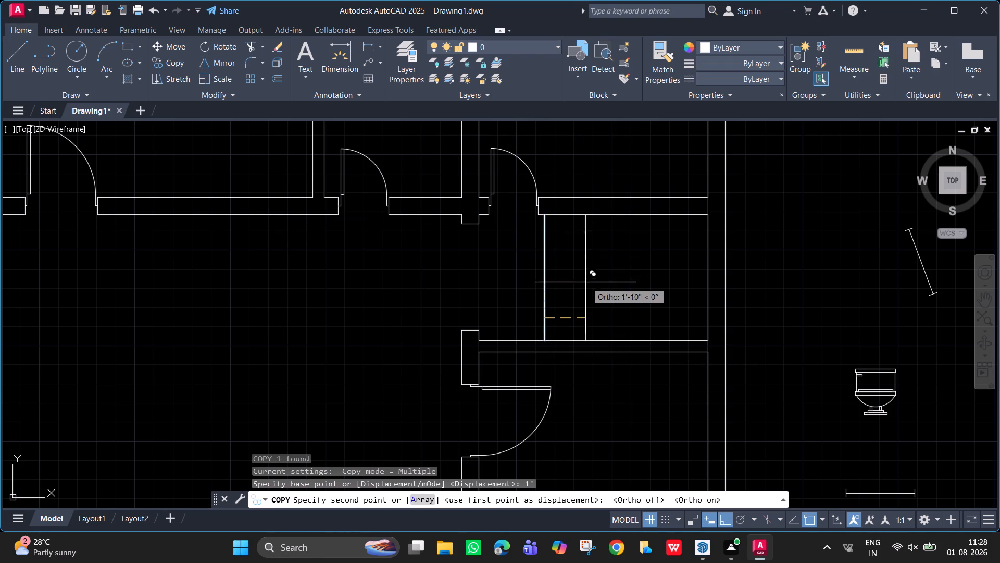
left_click(420, 499)
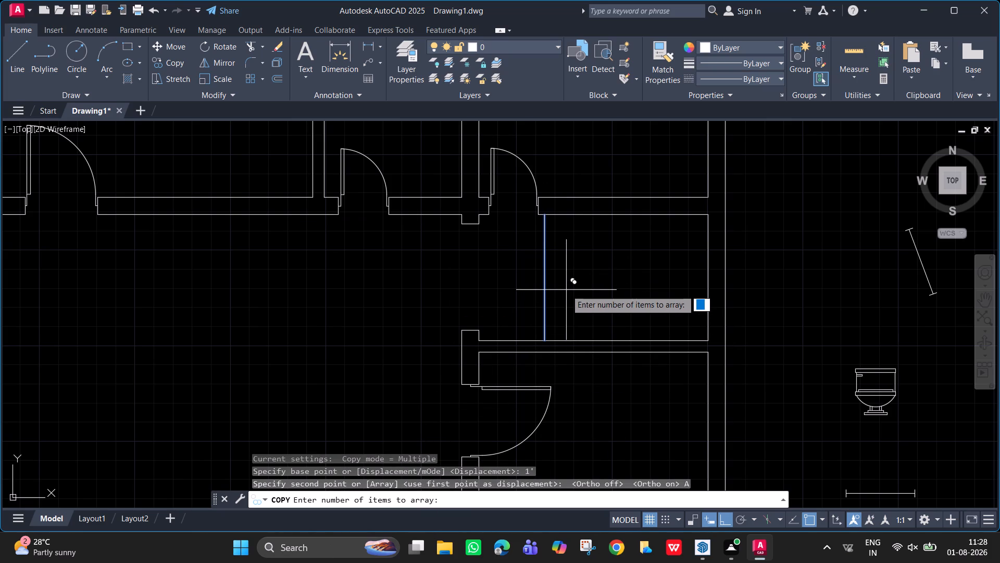
type("10")
key("Return")
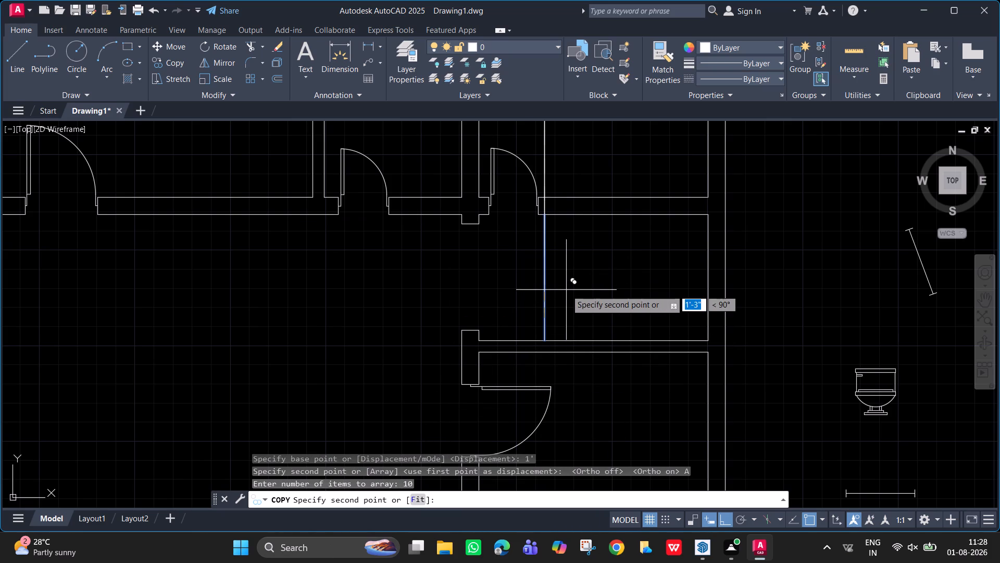
scroll(580, 286, "down", 3)
scroll(583, 291, "up", 2)
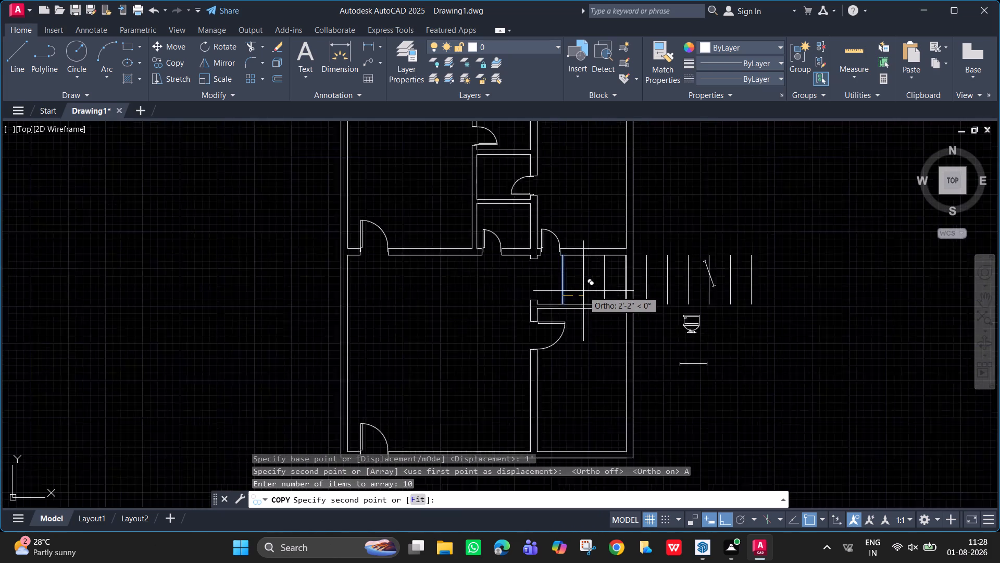
scroll(583, 291, "up", 2)
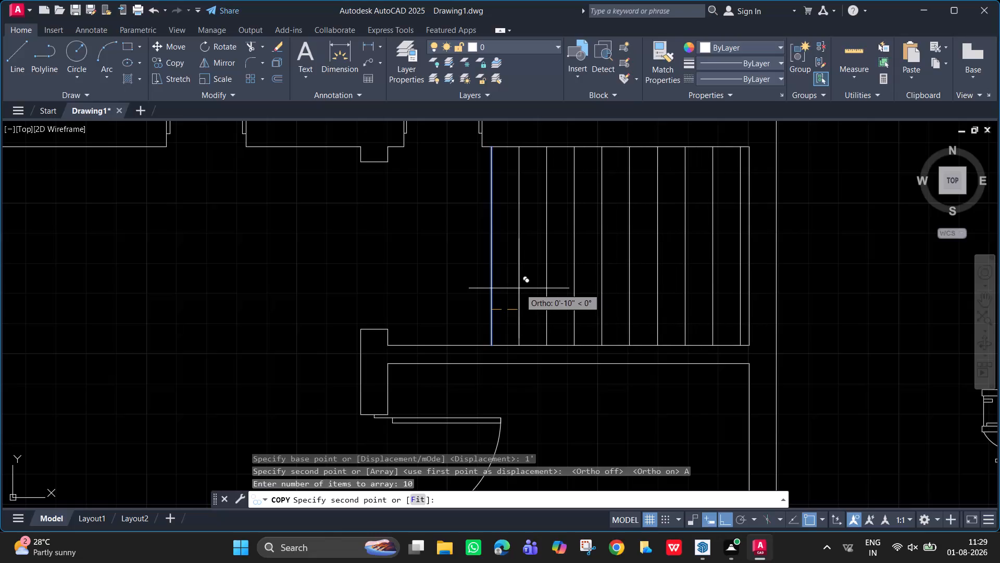
type("1'")
key("Return")
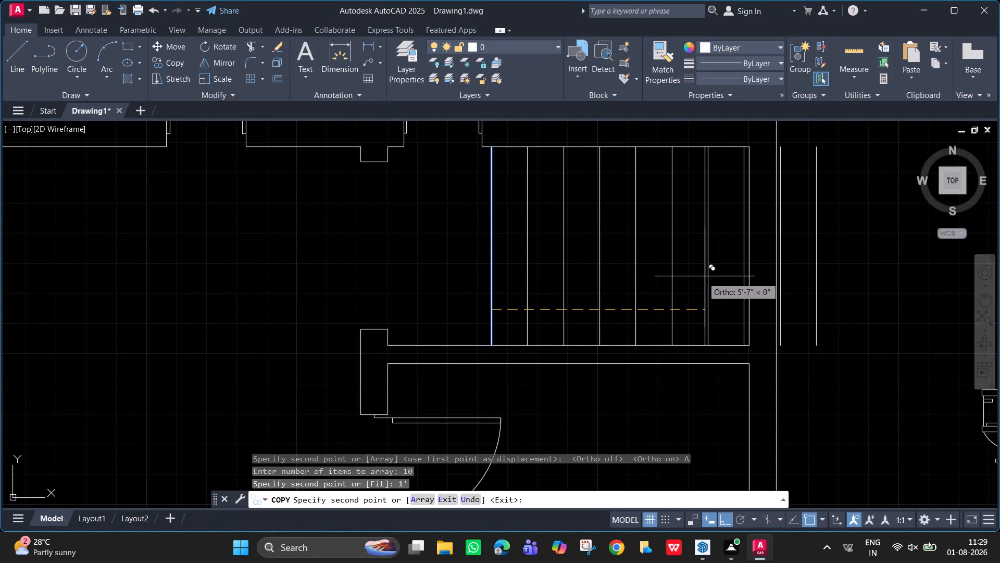
scroll(846, 262, "down", 1)
middle_click_drag(781, 274, 679, 297)
scroll(775, 276, "down", 1)
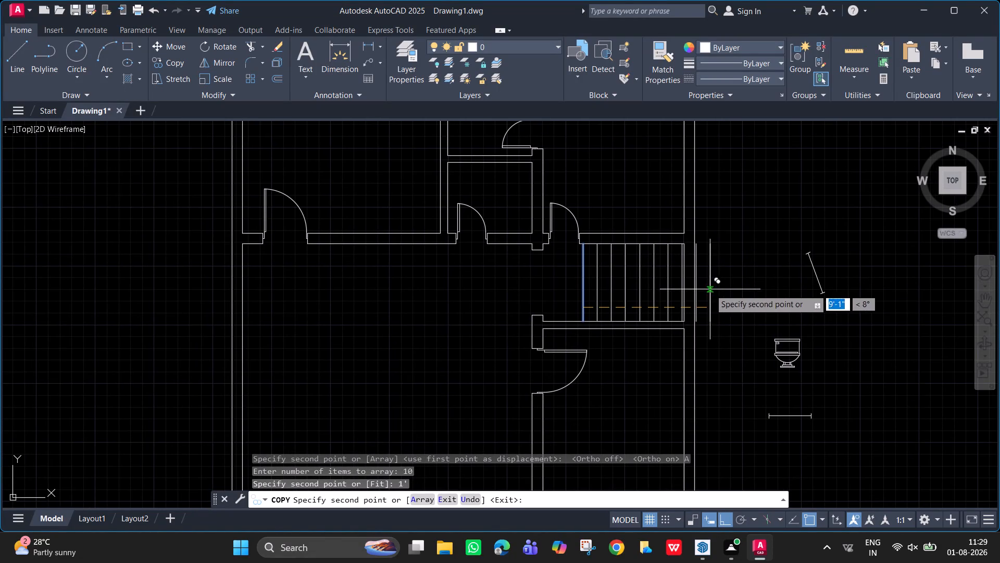
key("Escape")
Delete the two tread lines that lie beyond the outer face of the east wall.
left_click_drag(721, 296, 699, 286)
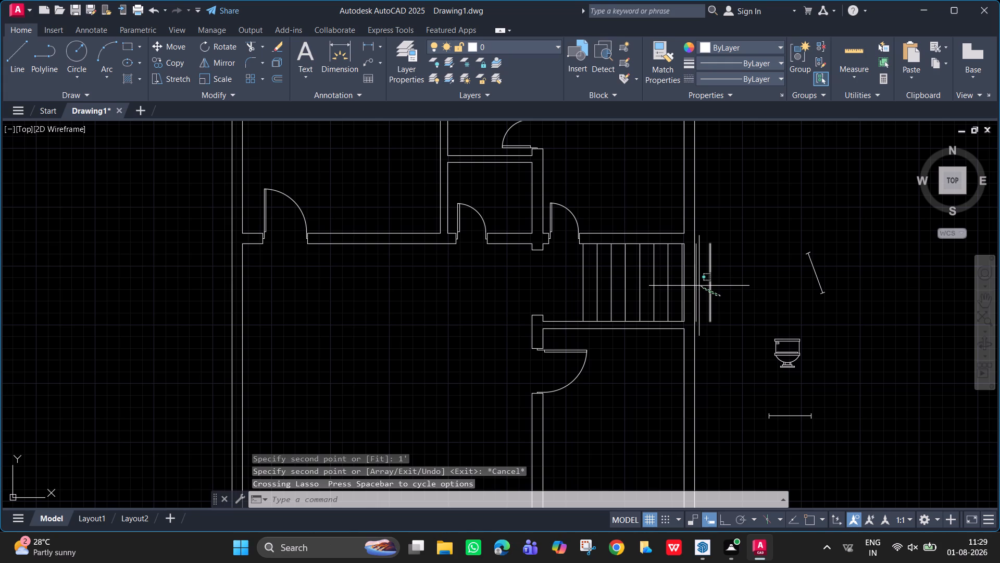
left_click_drag(699, 286, 696, 283)
key("Delete")
scroll(701, 286, "up", 3)
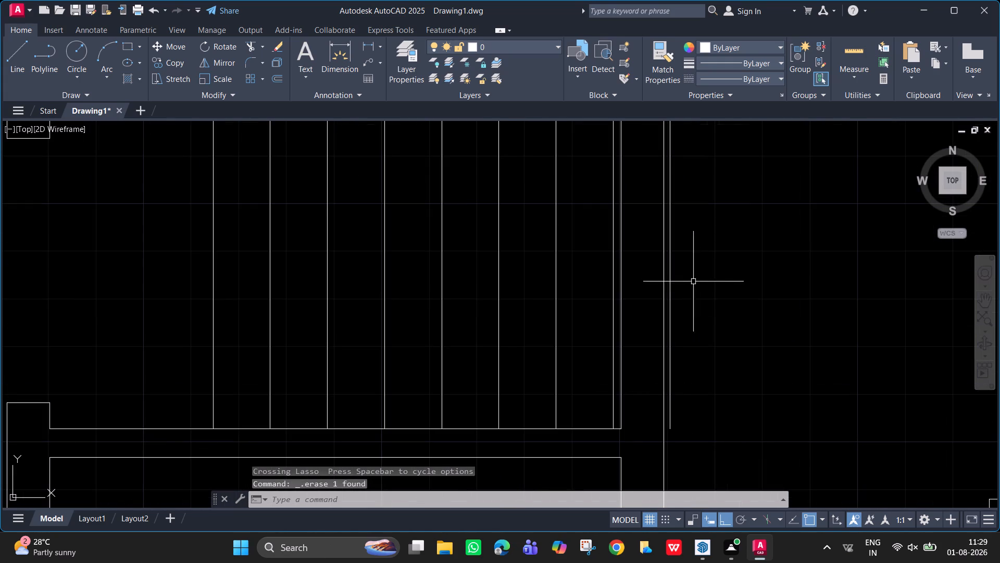
left_click(670, 262)
key("Delete")
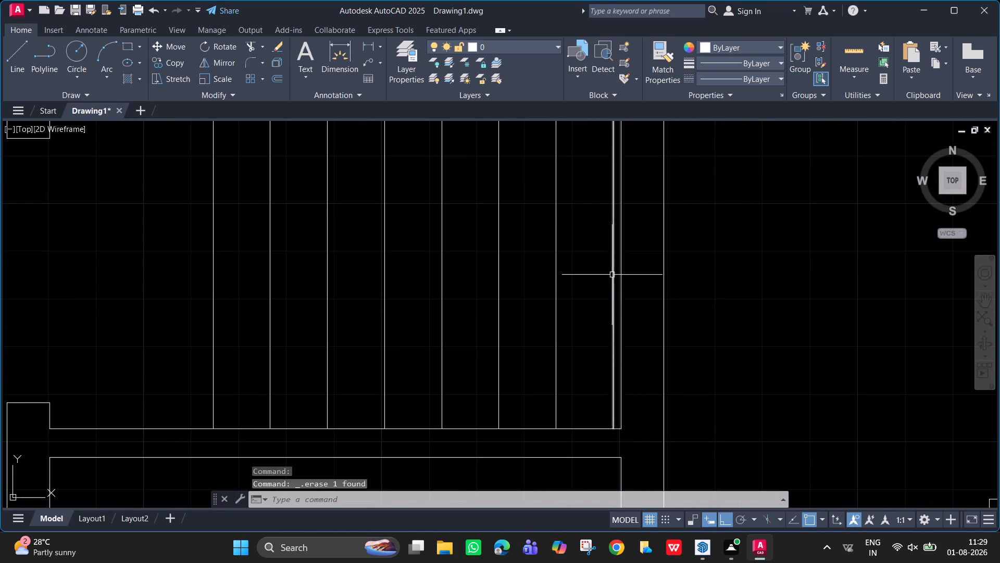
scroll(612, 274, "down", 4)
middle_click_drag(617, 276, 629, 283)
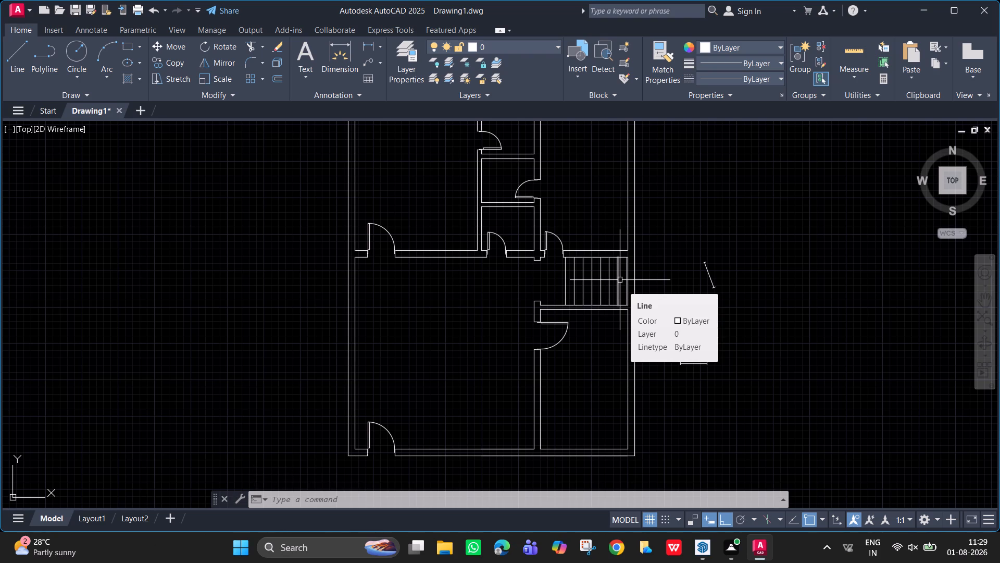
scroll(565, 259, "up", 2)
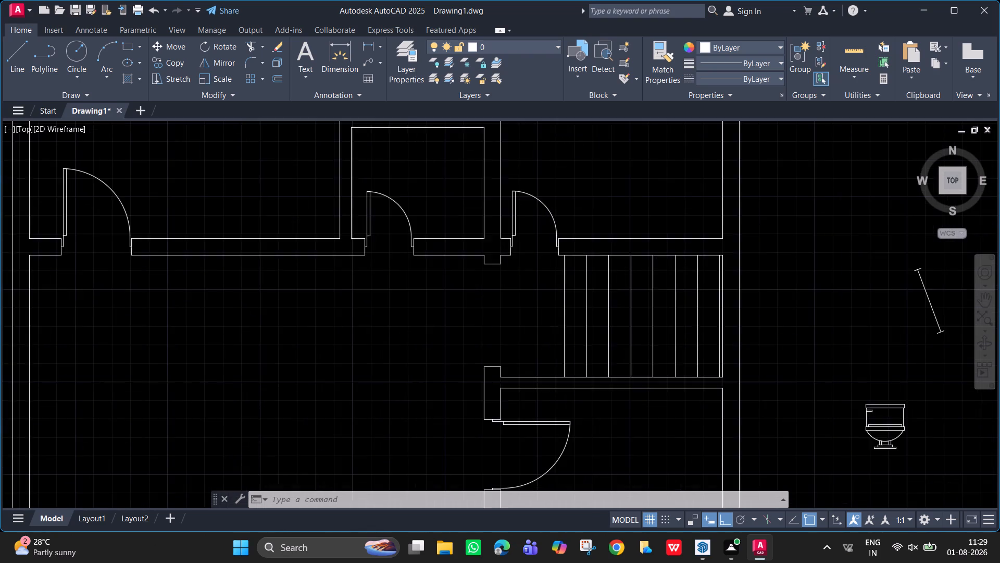
Undo the deletion of the two outer tread lines and the array copy, back to the single first stair line.
scroll(565, 259, "up", 2)
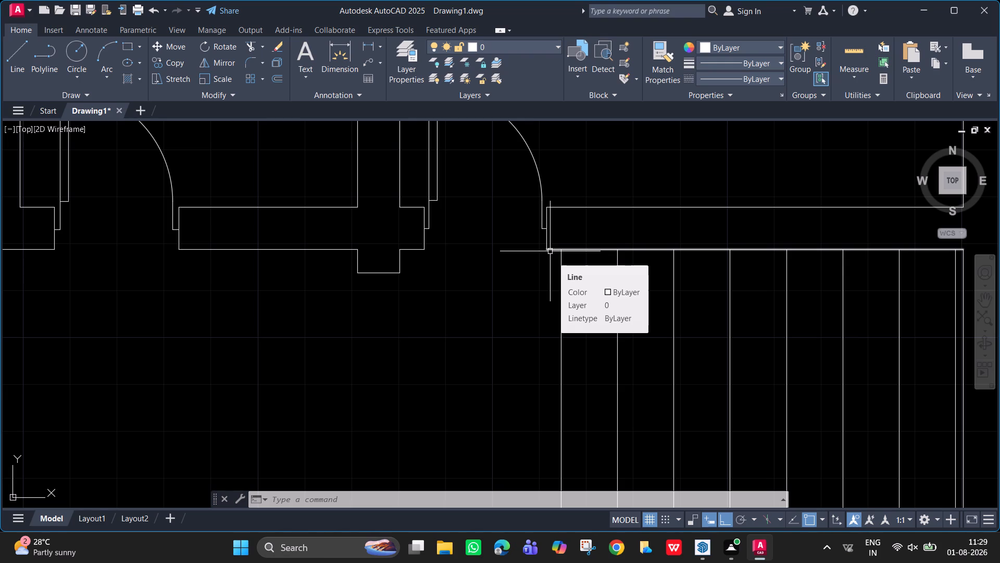
scroll(551, 252, "down", 2)
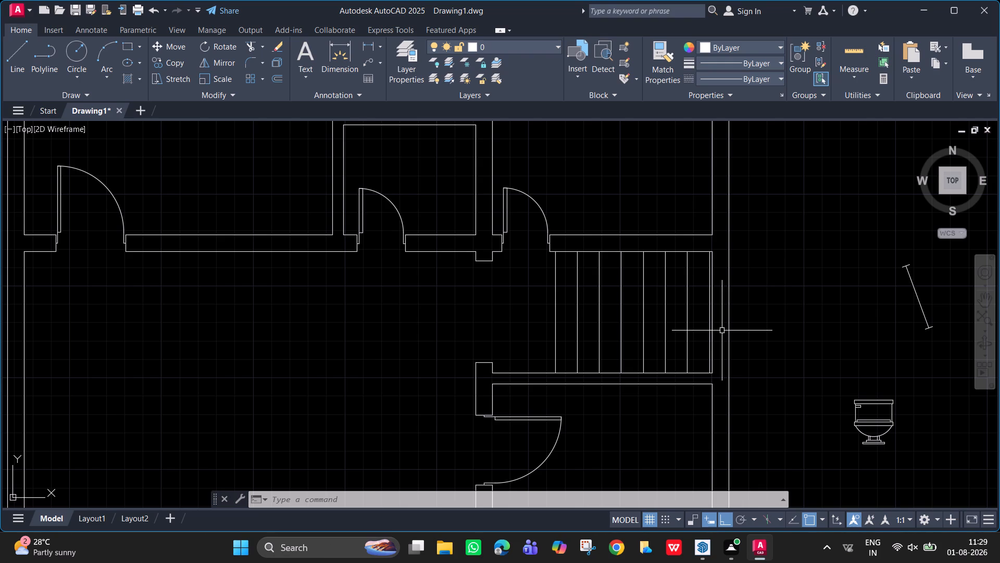
key("ctrl+z")
key("ctrl+z")
key("ctrl+z")
key("ctrl+z")
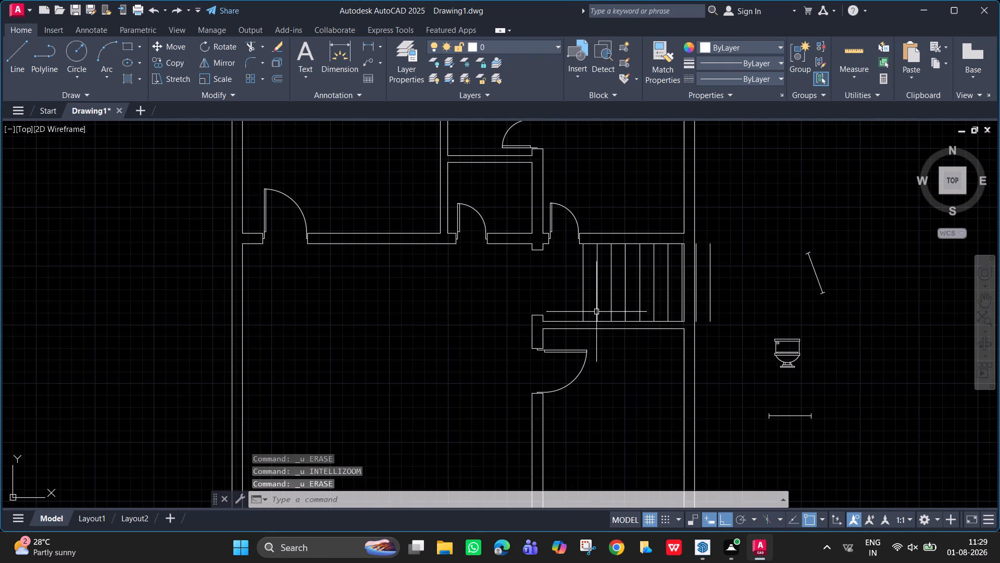
key("ctrl+z")
Move the first stair line west so its top end meets the wall corner at the door opening's east edge.
left_click(544, 274)
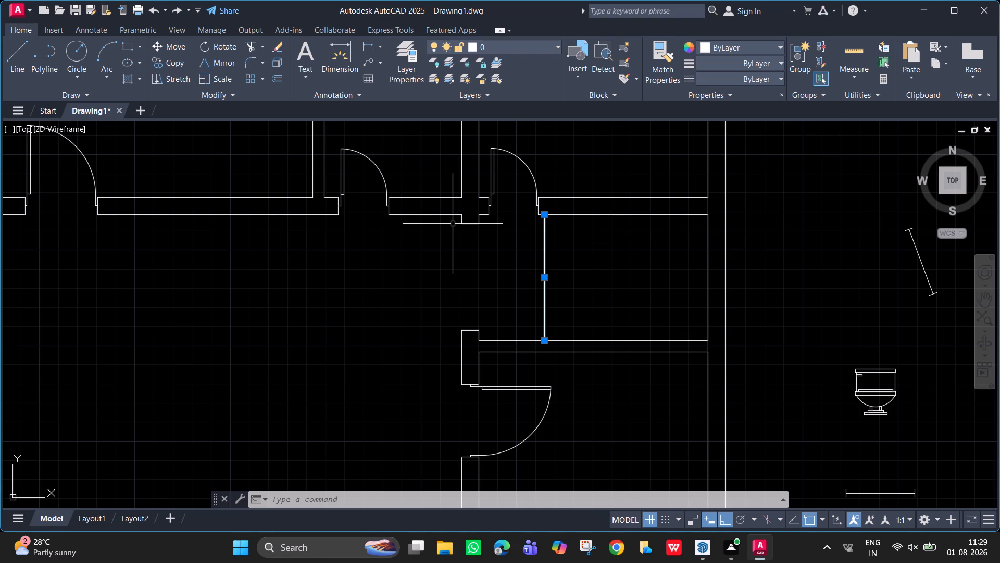
key("m")
key("Return")
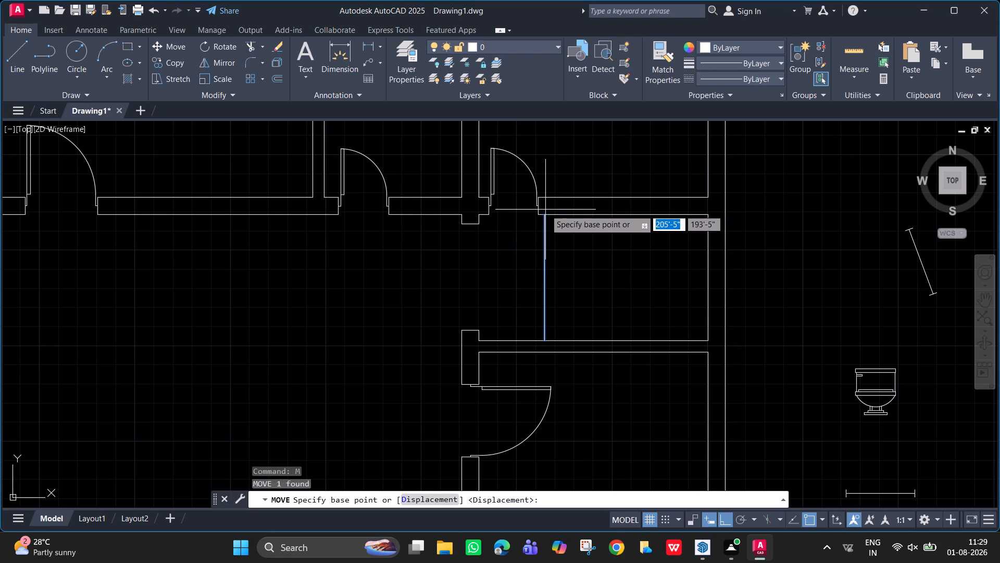
left_click(545, 215)
left_click(540, 215)
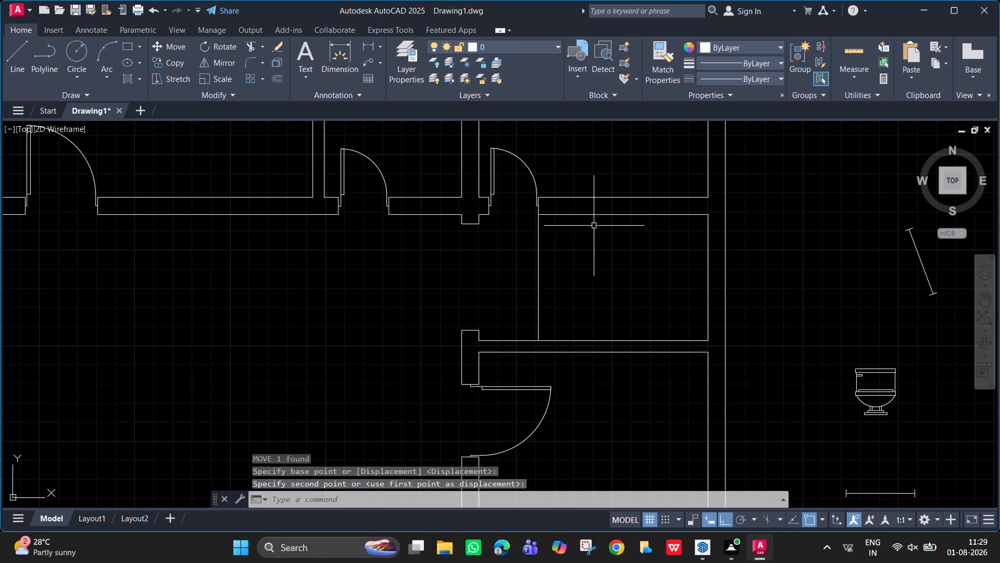
key("Escape")
key("Escape")
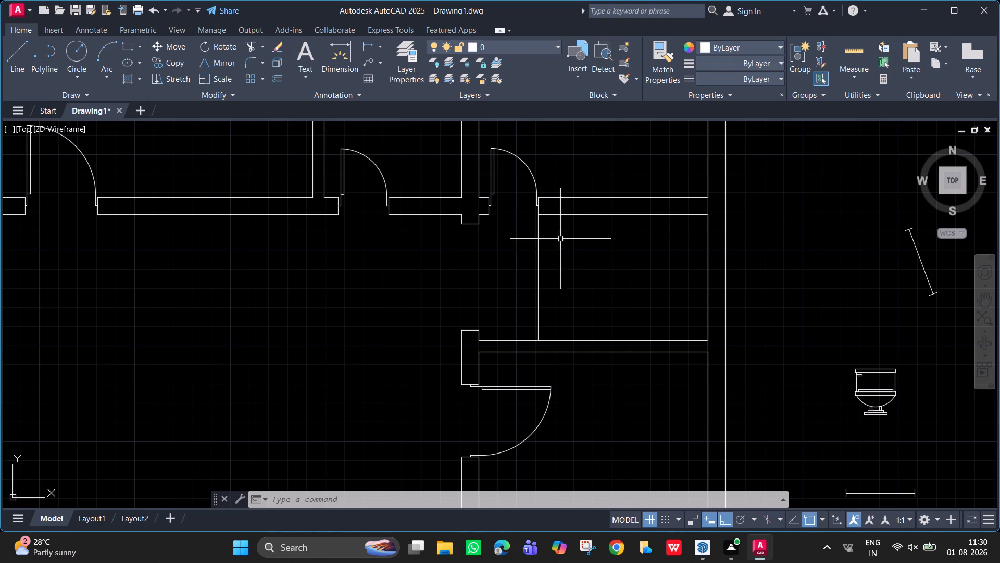
Copy the stair line 1' east and array it eastward as 8 items spaced 1' apart to form the treads.
left_click(537, 236)
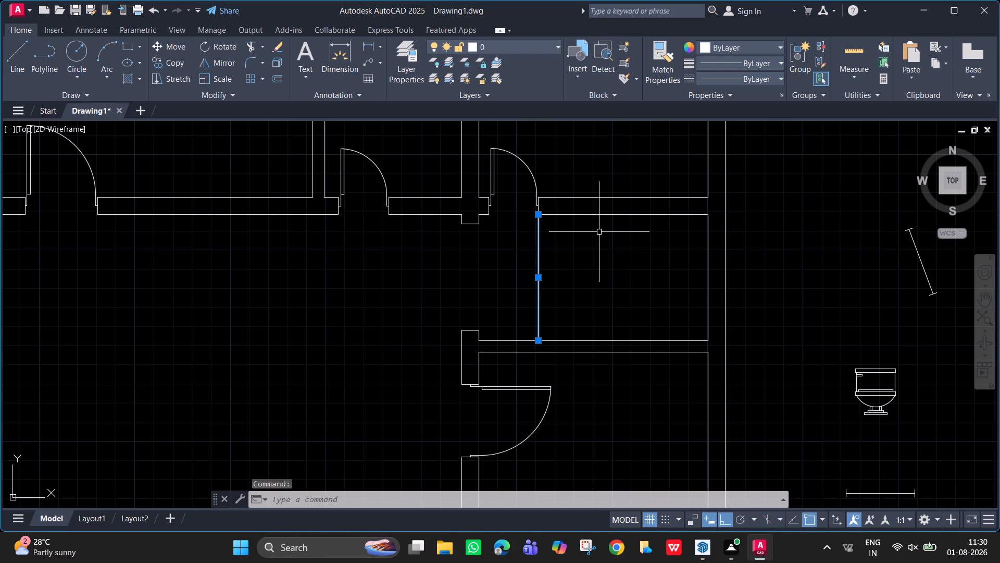
type("co")
key("Return")
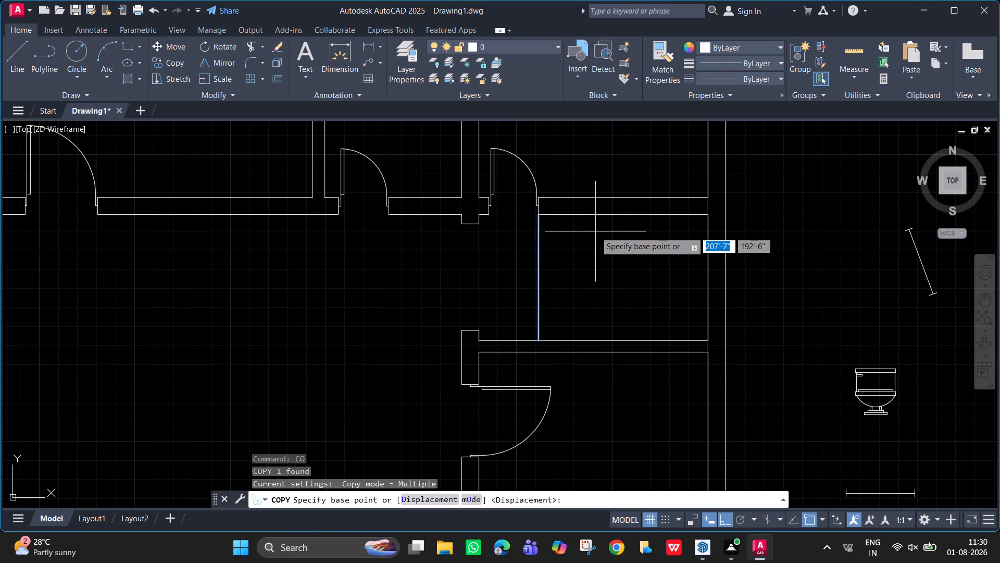
left_click(537, 212)
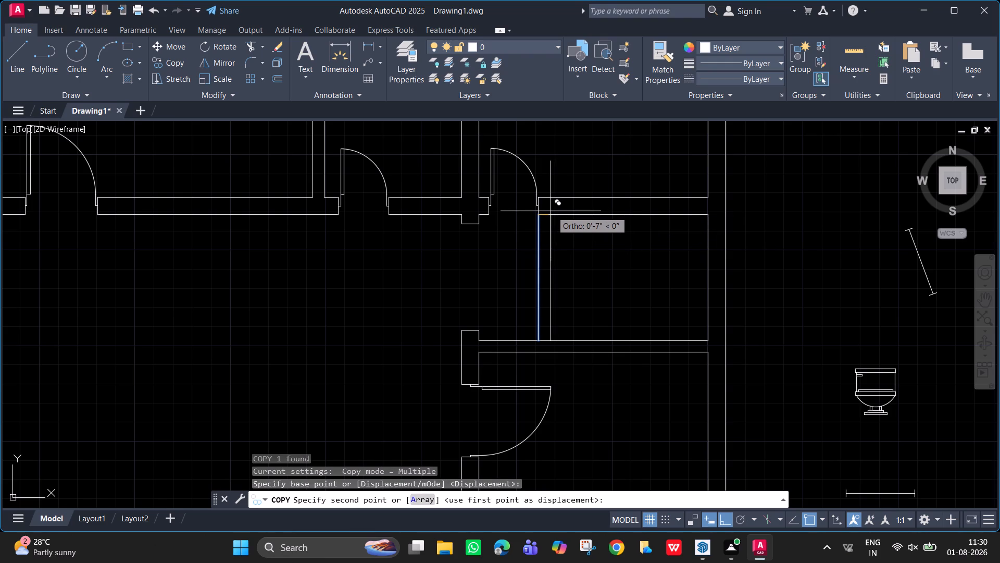
type("1'")
key("Return")
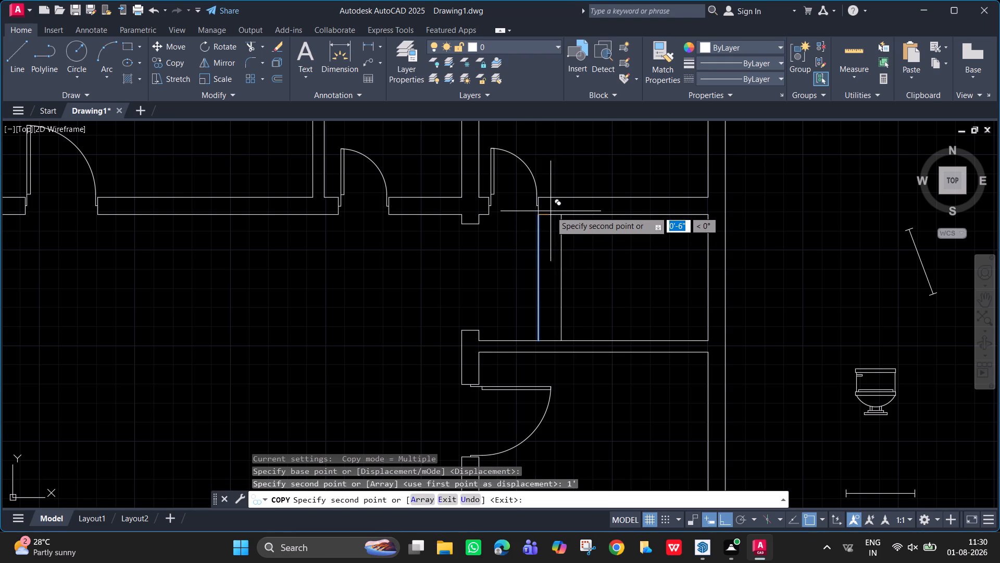
left_click(422, 505)
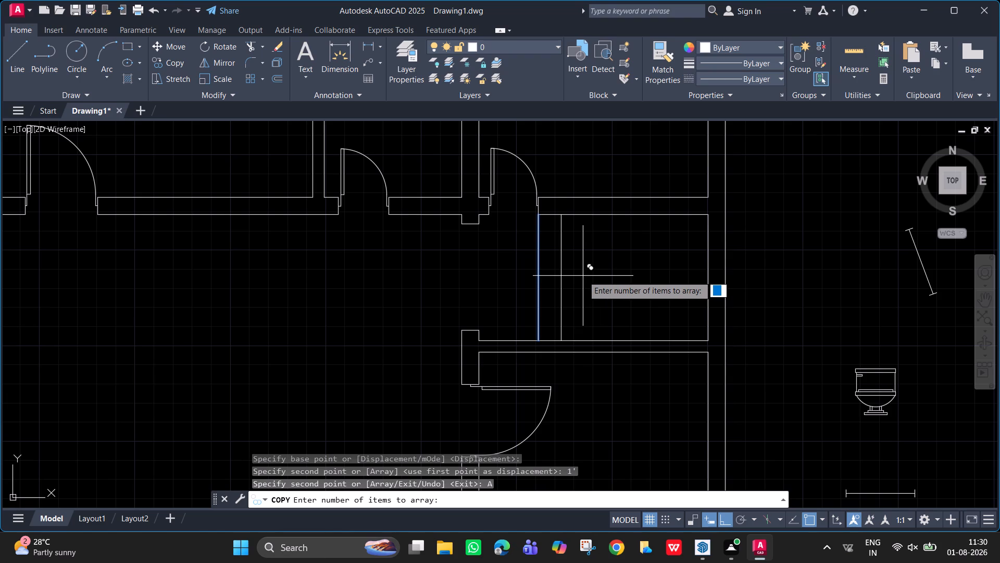
key("8")
key("Return")
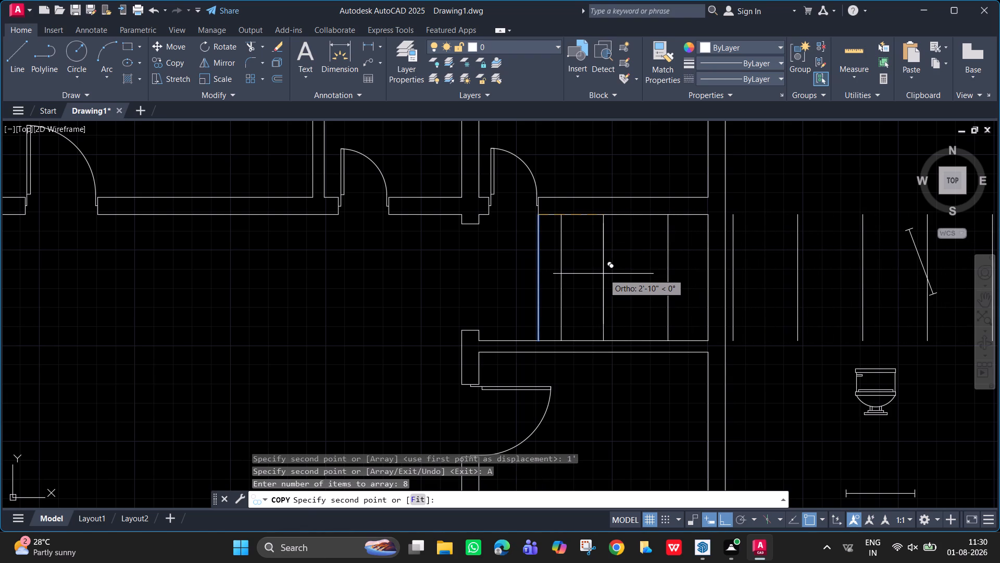
type("1'")
key("Return")
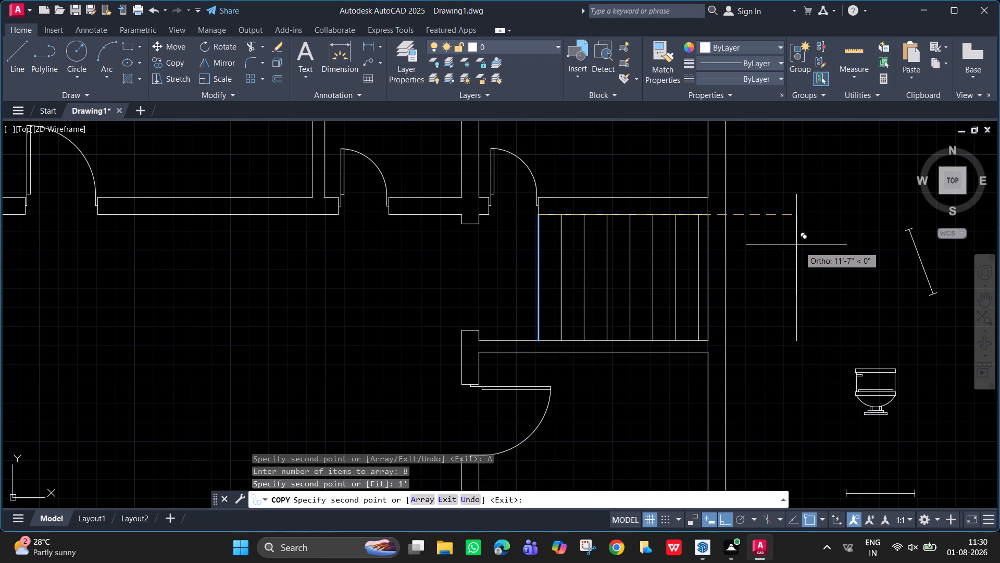
key("Escape")
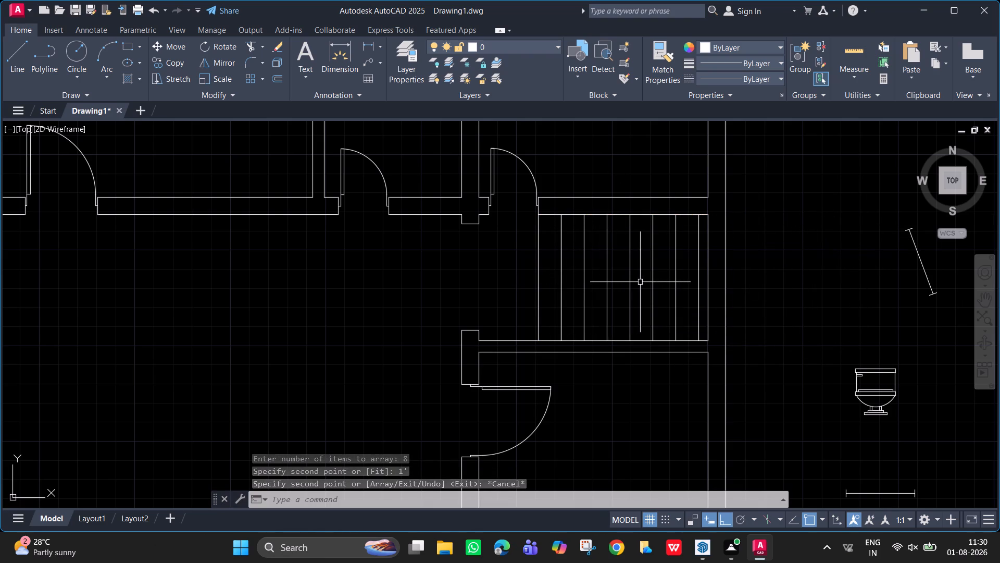
Examine the new stair treads against the surrounding walls and the whole floor plan.
scroll(672, 272, "down", 1)
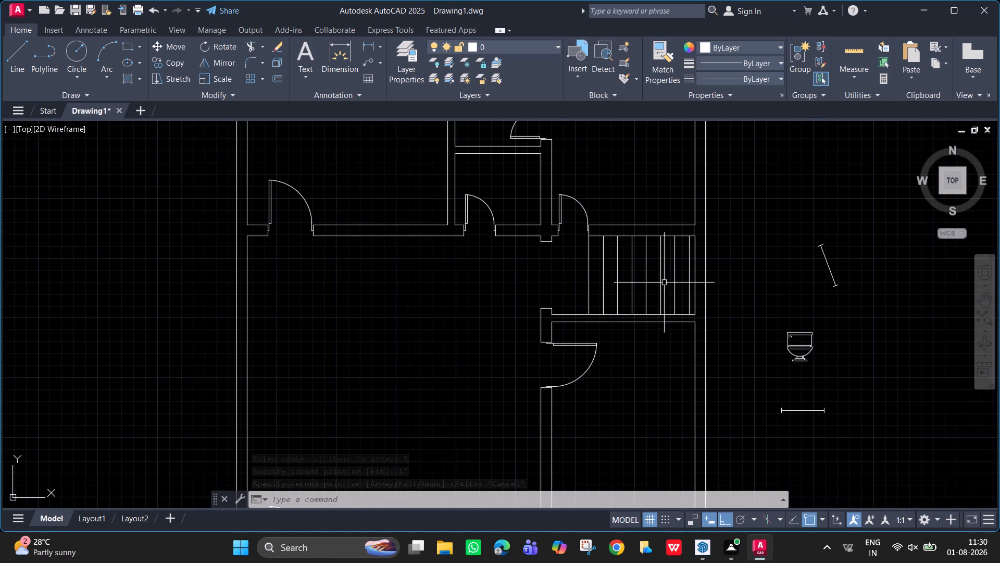
middle_click_drag(582, 299, 530, 289)
scroll(612, 281, "down", 2)
middle_click_drag(579, 300, 569, 300)
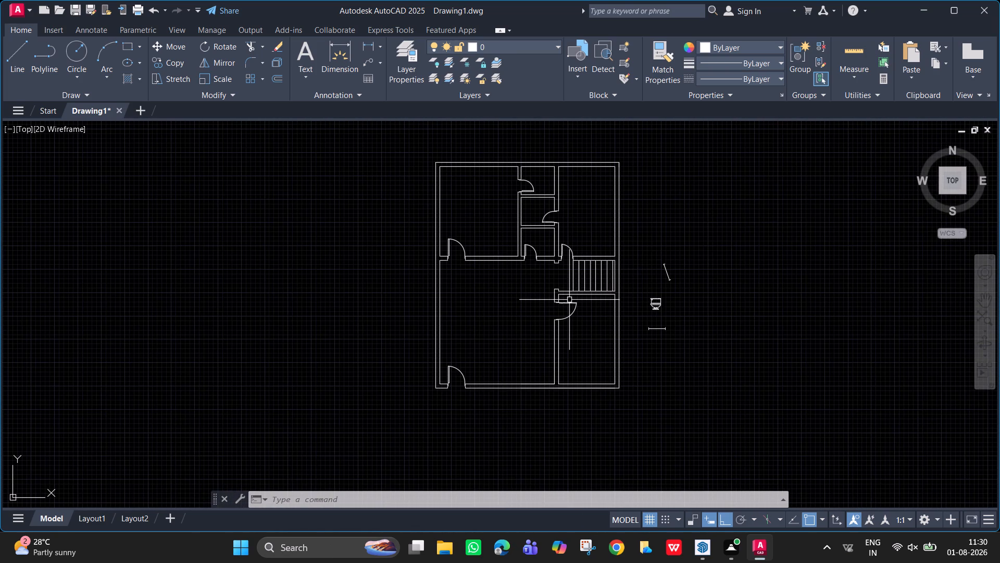
scroll(581, 307, "up", 3)
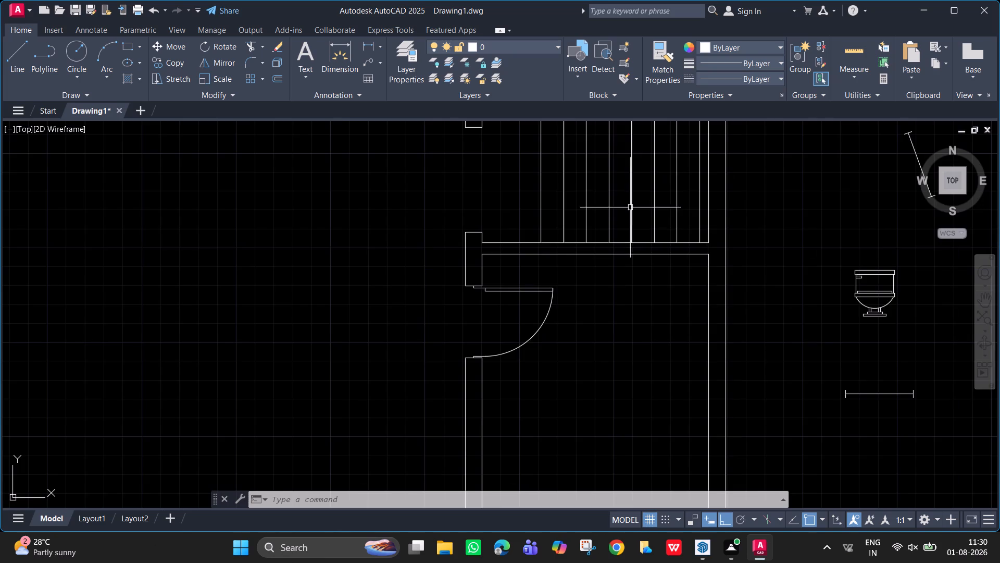
middle_click_drag(630, 239, 623, 360)
scroll(624, 341, "down", 1)
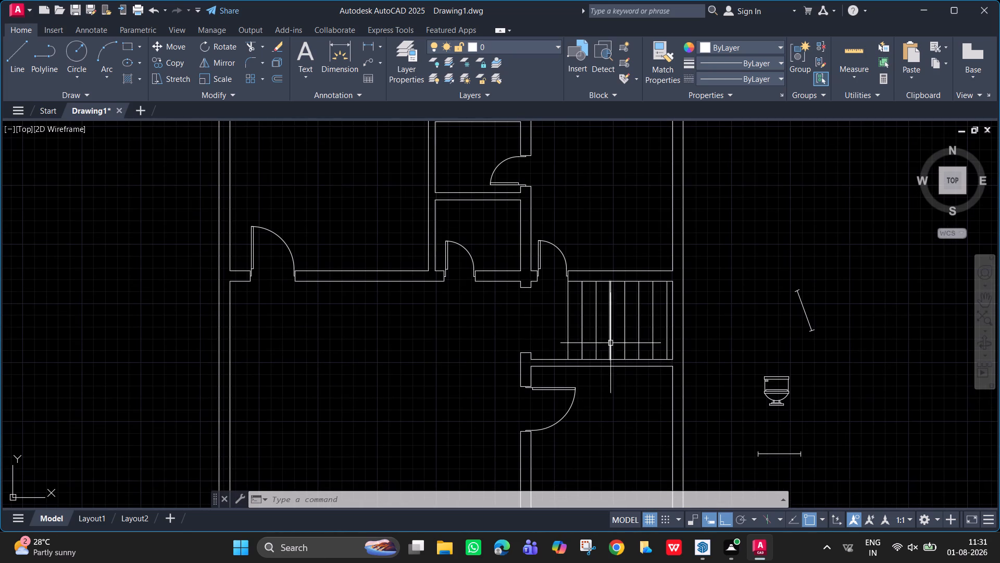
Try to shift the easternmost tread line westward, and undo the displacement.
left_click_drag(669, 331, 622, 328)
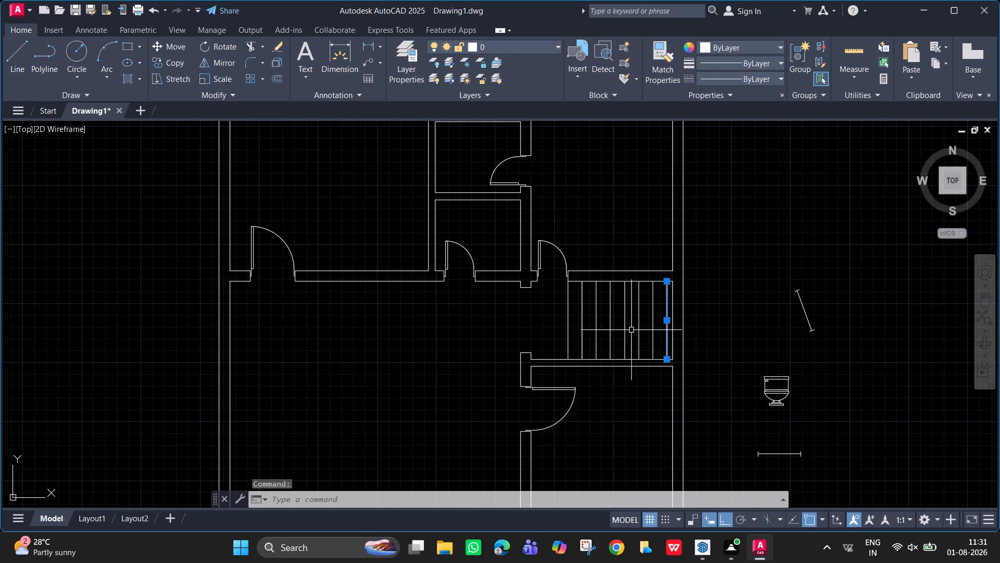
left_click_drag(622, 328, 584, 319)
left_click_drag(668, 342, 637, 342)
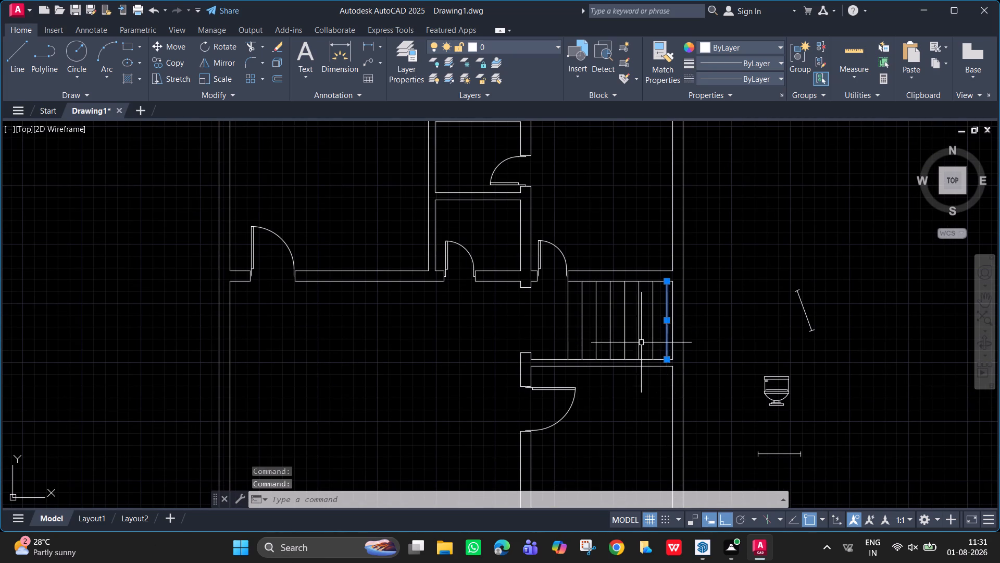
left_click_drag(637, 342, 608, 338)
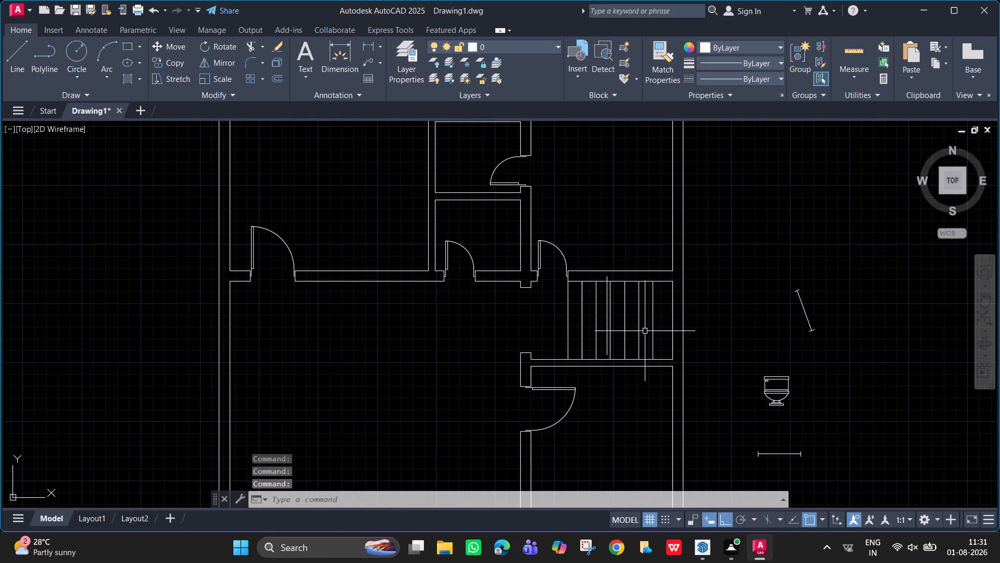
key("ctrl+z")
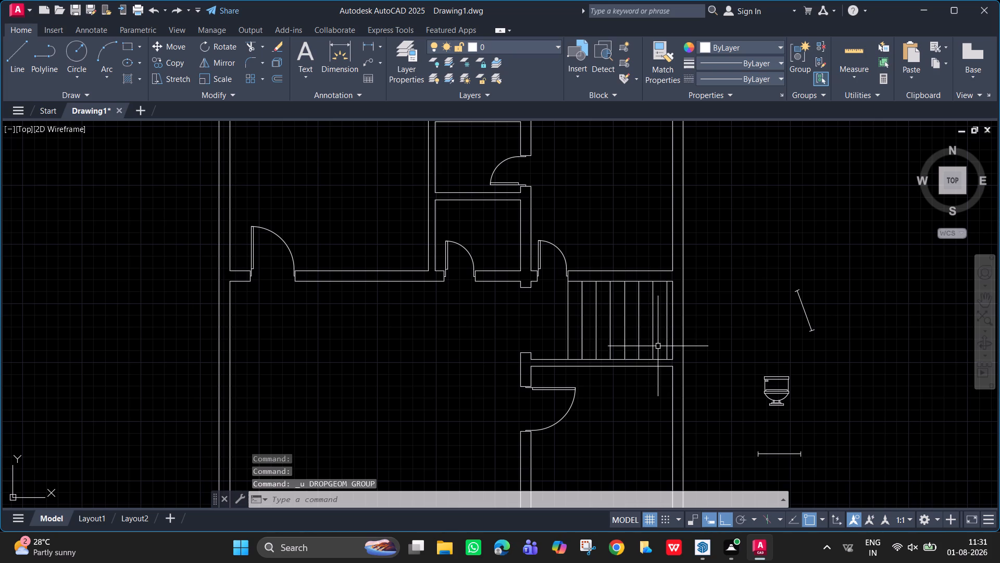
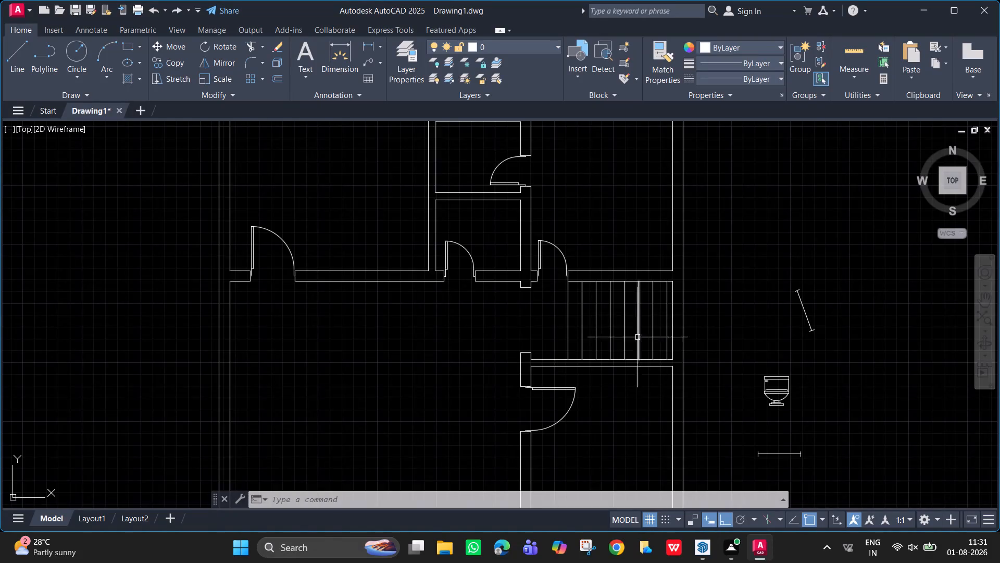
Draw a horizontal line 7' long through the middle of the staircase, from the first tread line to the last.
scroll(633, 334, "up", 2)
middle_click_drag(627, 334, 588, 332)
key("l")
key("Return")
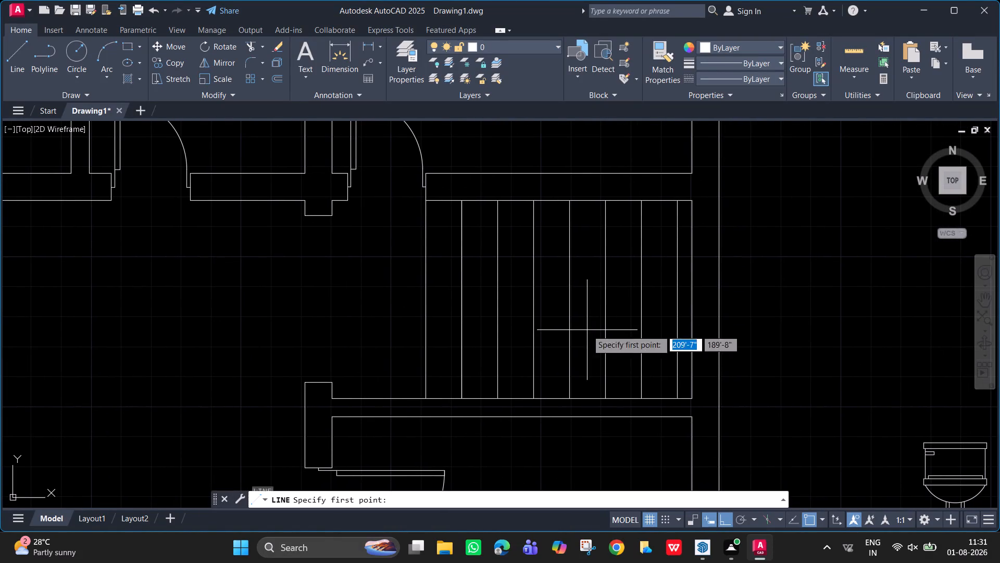
left_click(426, 301)
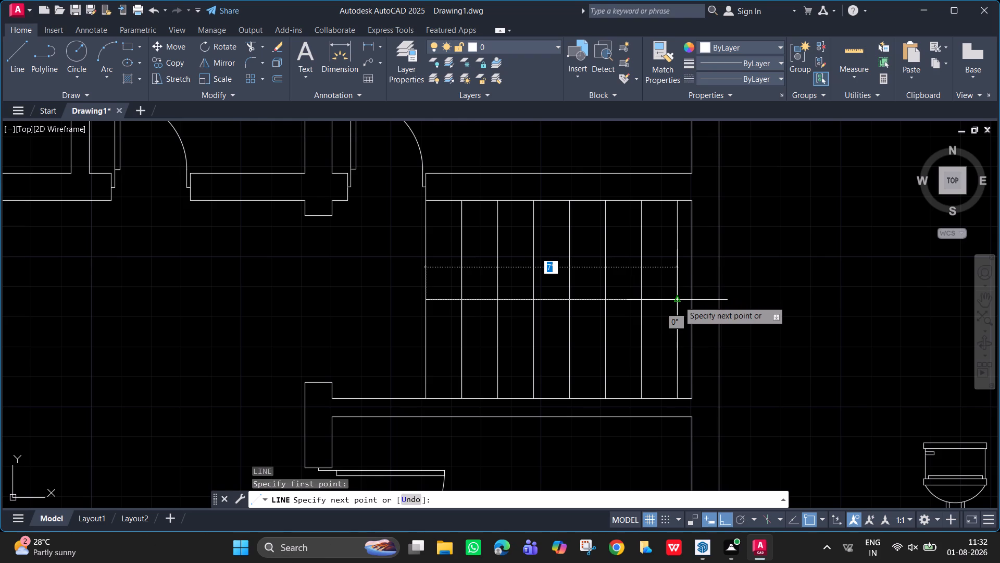
left_click(679, 301)
key("Escape")
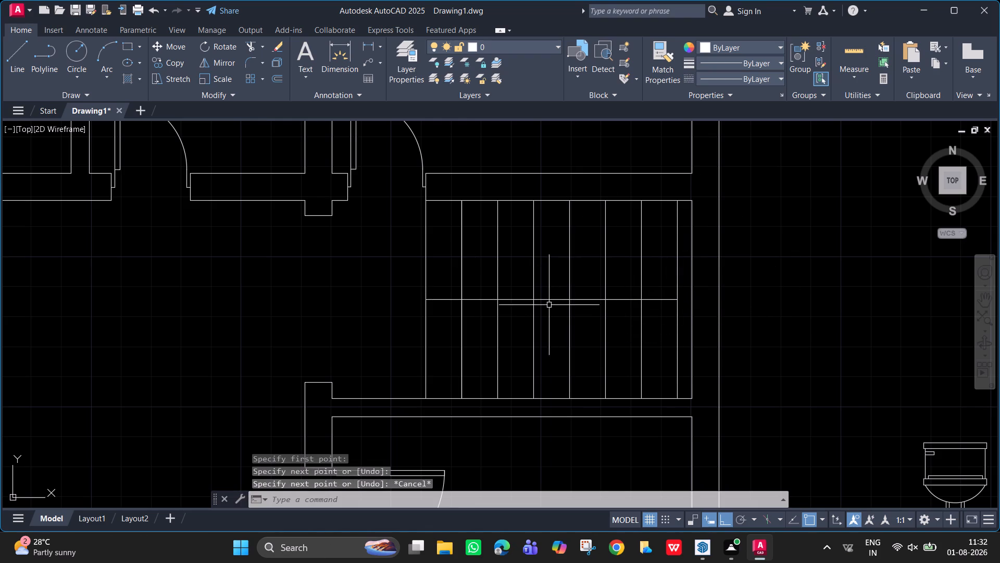
Offset the staircase's horizontal centre line by 2" to both sides, above and below.
left_click(546, 299)
key("o")
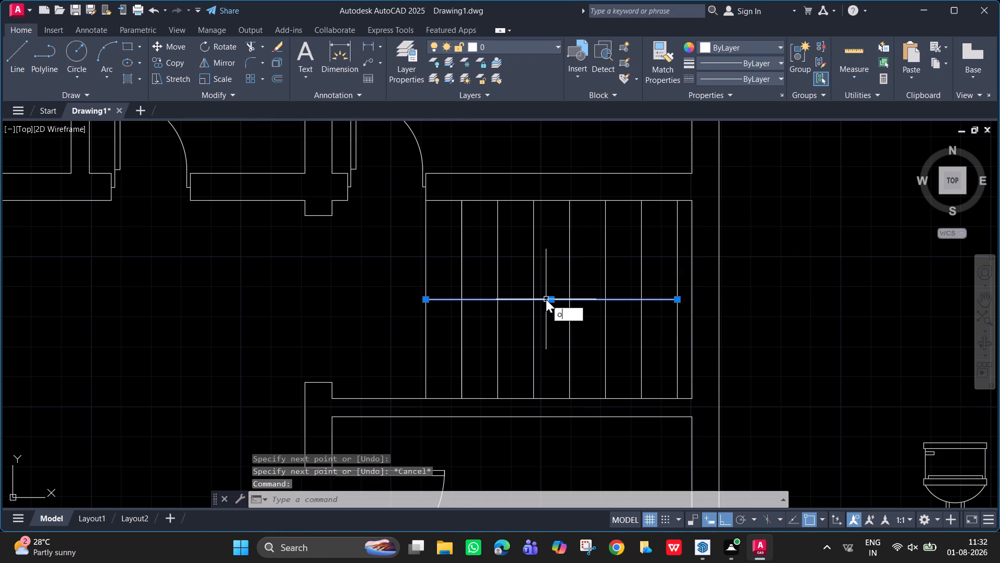
key("Return")
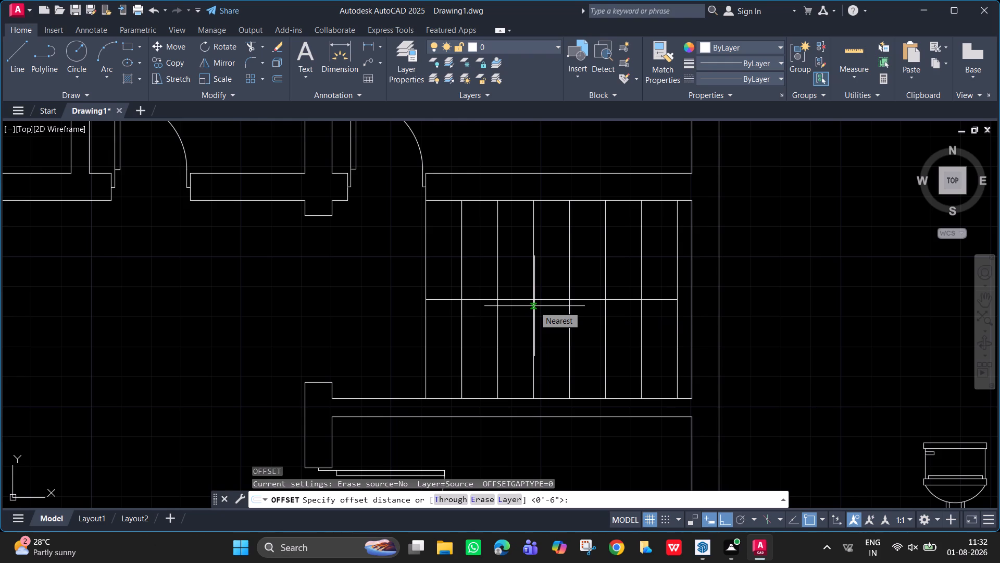
key("2")
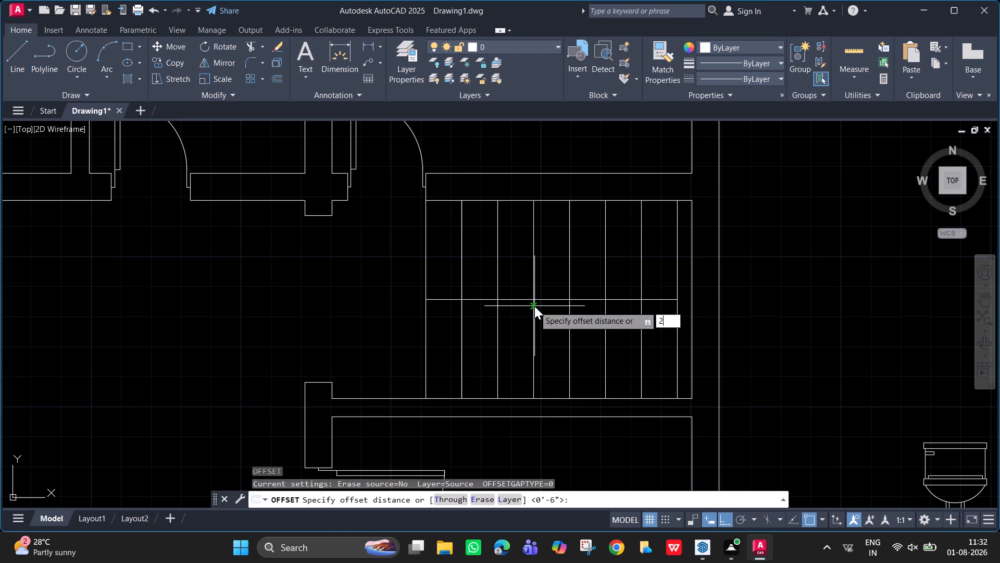
key("Return")
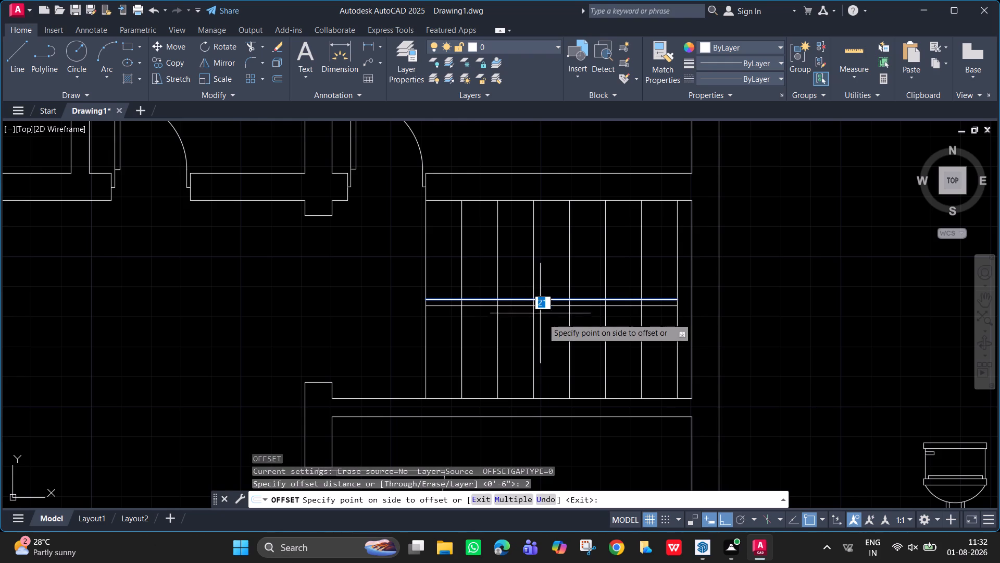
left_click(539, 315)
left_click(540, 299)
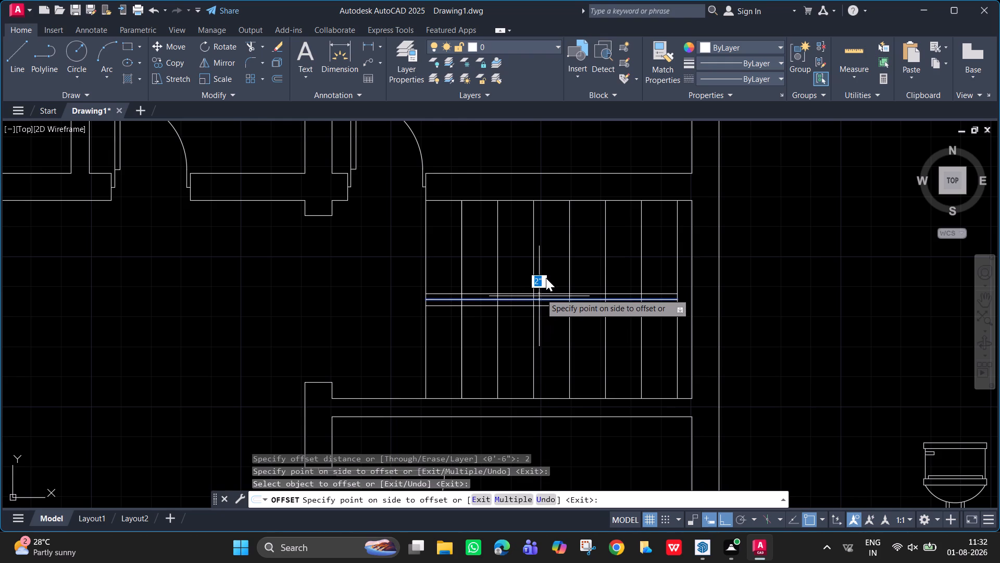
left_click(546, 277)
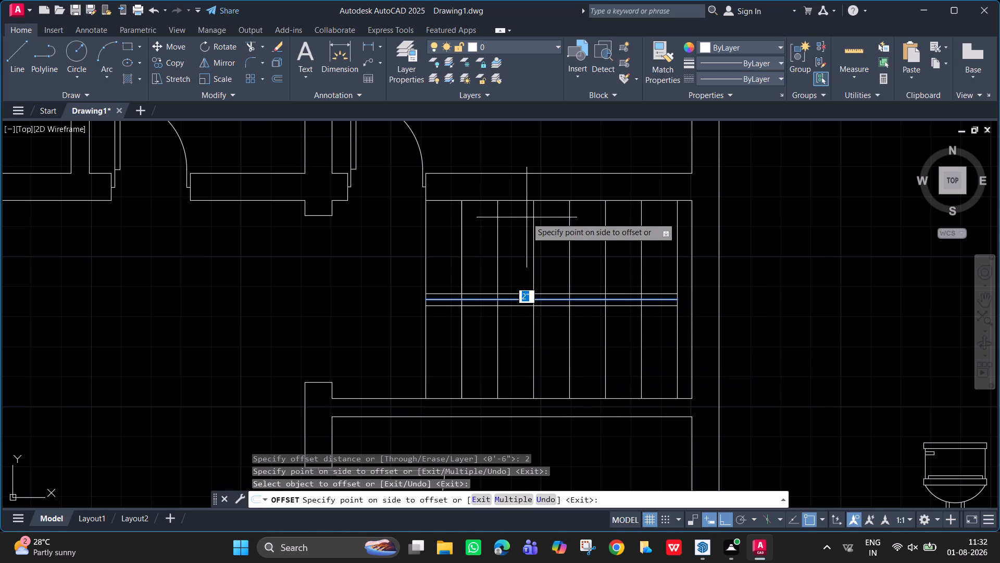
left_click(555, 260)
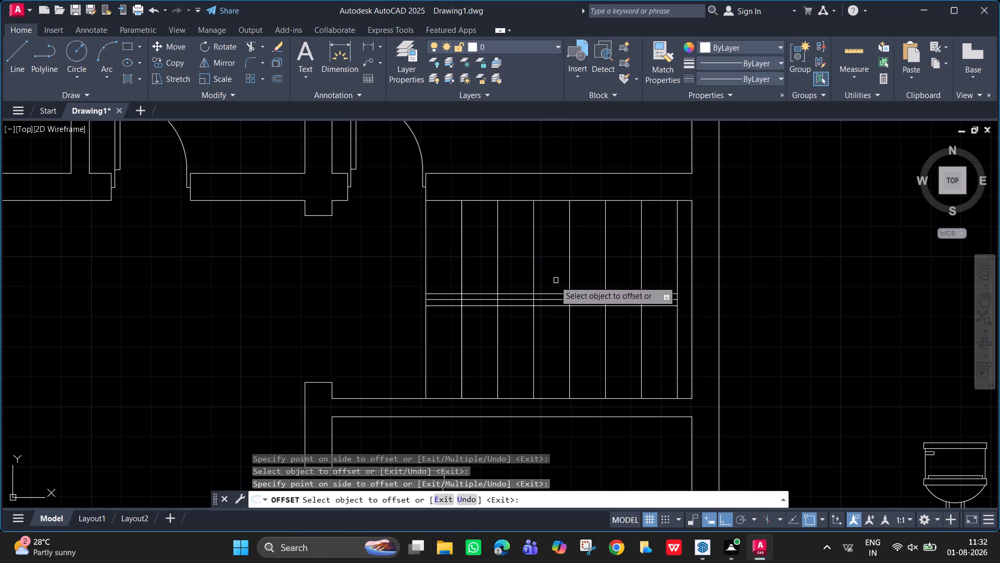
key("Escape")
Delete the original centre line between the two offset lines.
left_click(544, 300)
key("Delete")
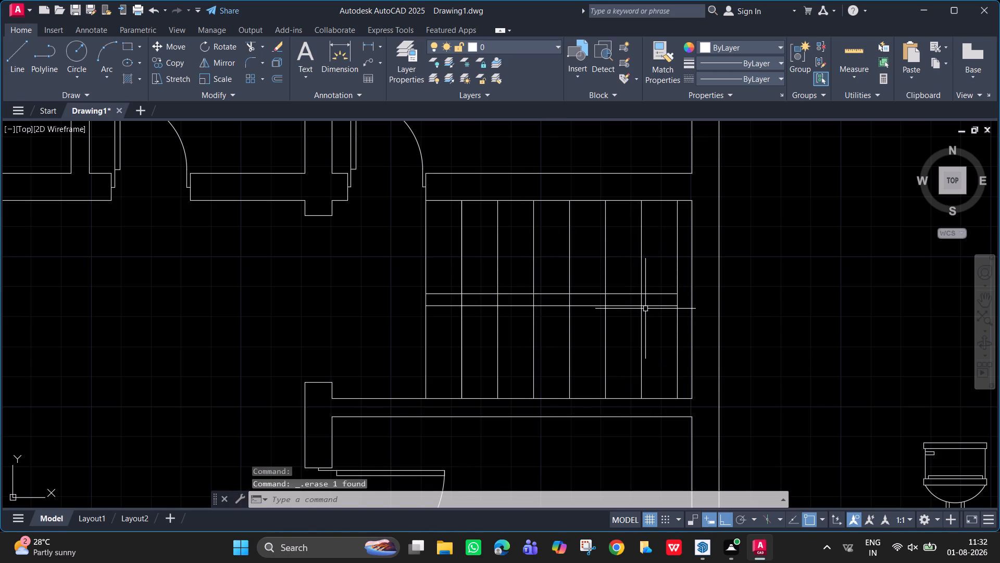
Trim the tread line segments lying between the two offset lines, from the seventh tread line through the first, to separate the flights.
scroll(627, 314, "down", 3)
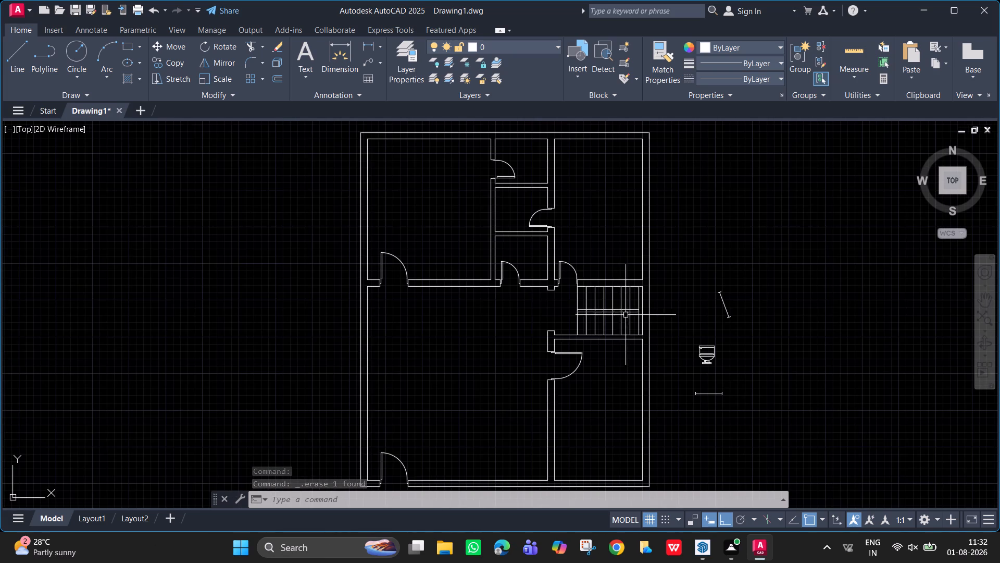
scroll(620, 315, "up", 3)
type("tr")
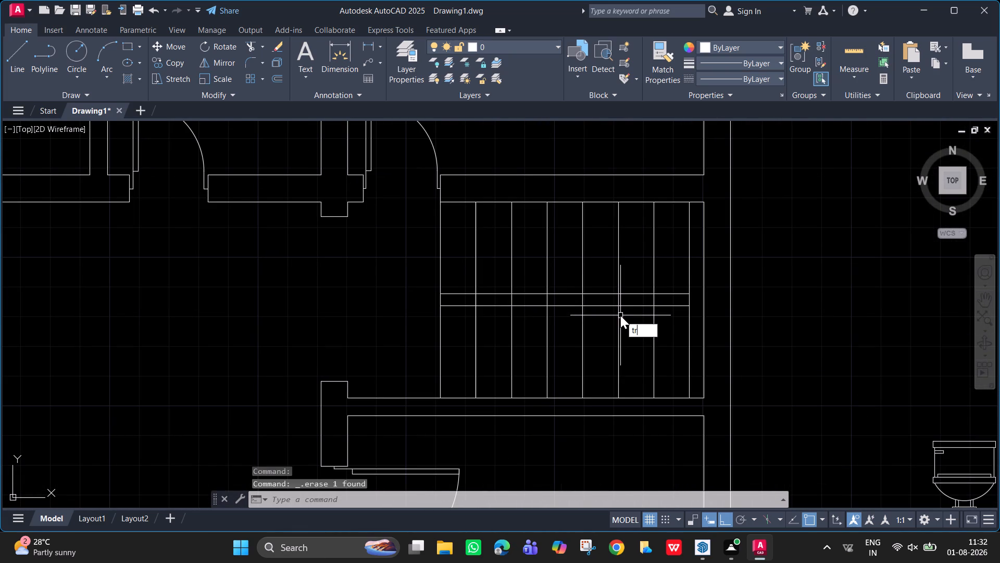
key("Return")
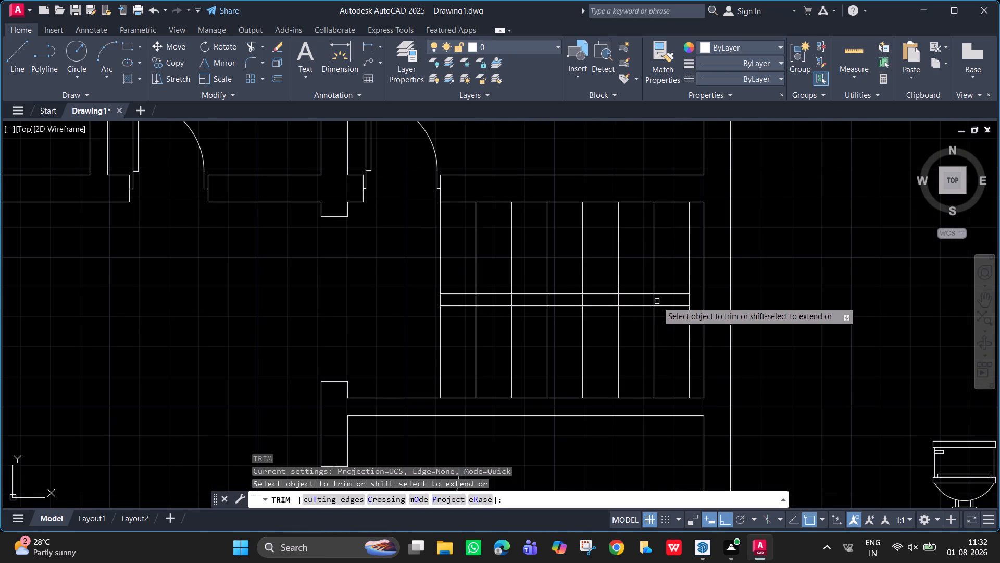
scroll(657, 301, "up", 1)
left_click_drag(661, 300, 506, 301)
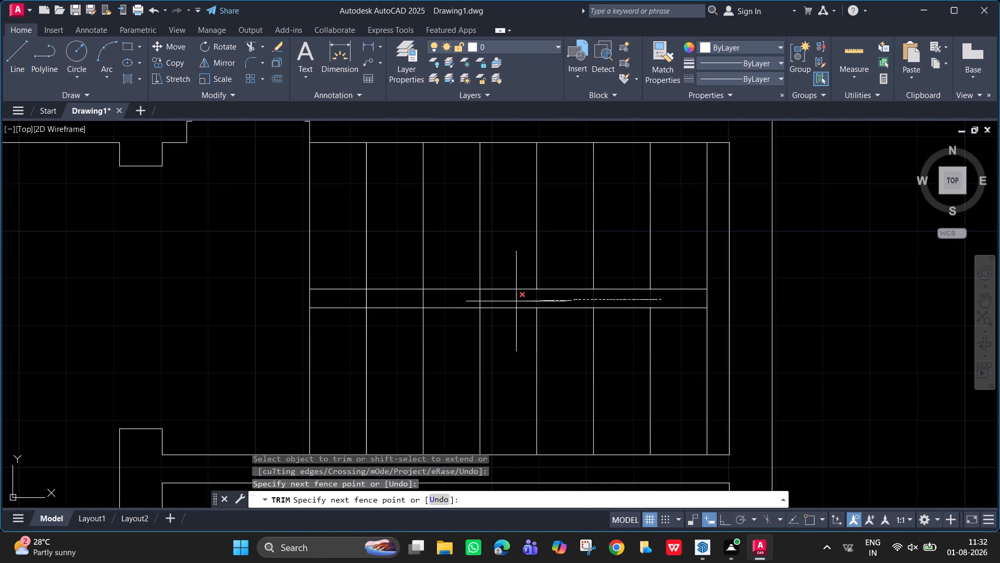
left_click_drag(506, 301, 244, 305)
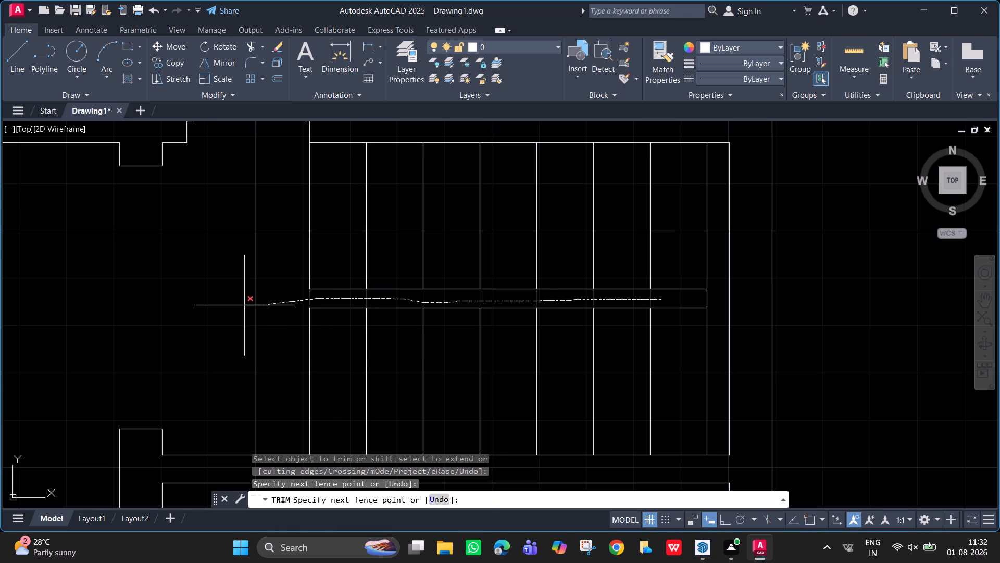
left_click_drag(244, 305, 242, 304)
scroll(194, 293, "down", 2)
scroll(403, 299, "up", 2)
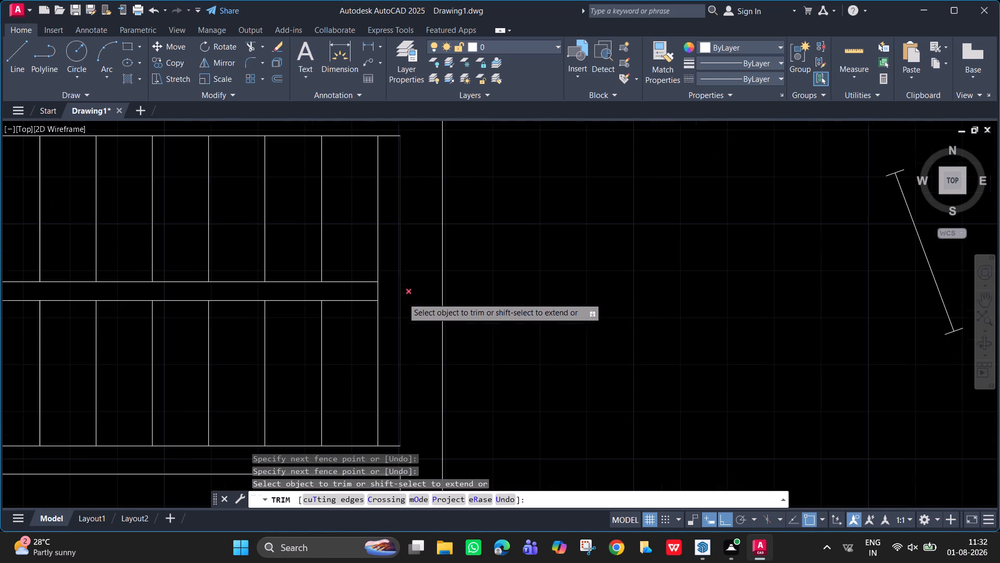
middle_click_drag(544, 310, 721, 302)
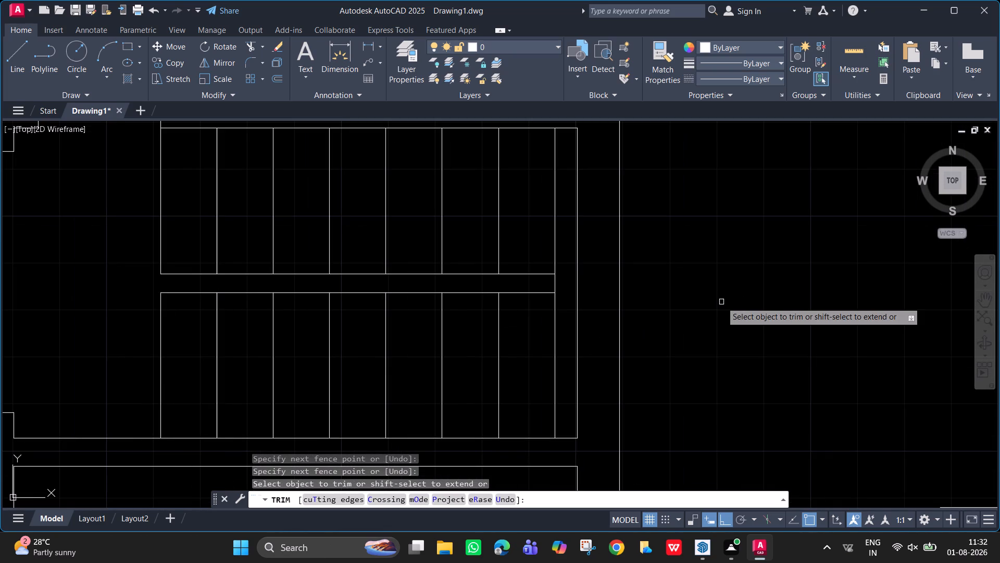
key("Escape")
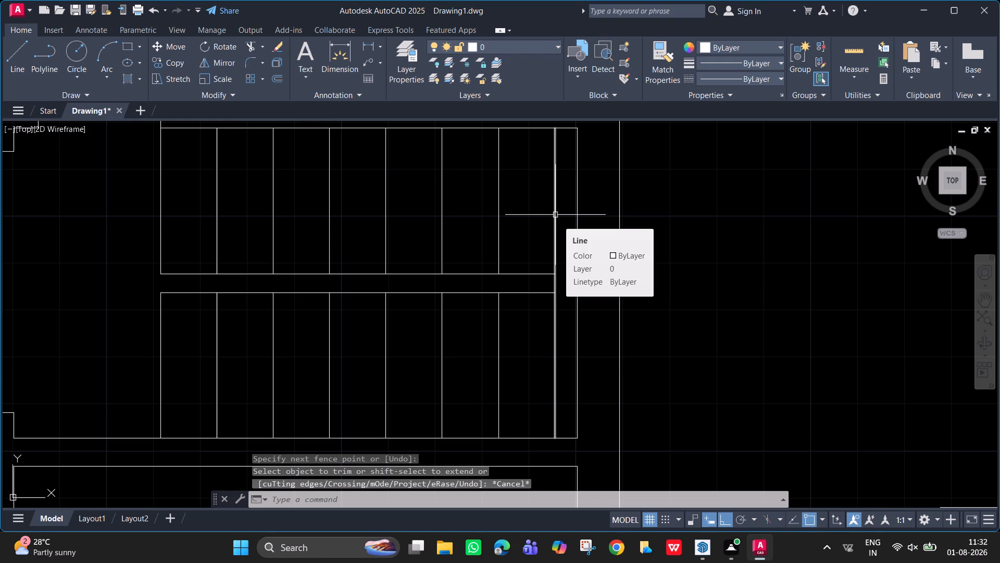
Draw a horizontal line through the middle of the upper stair flight, from the first tread line to the last.
key("l")
key("Return")
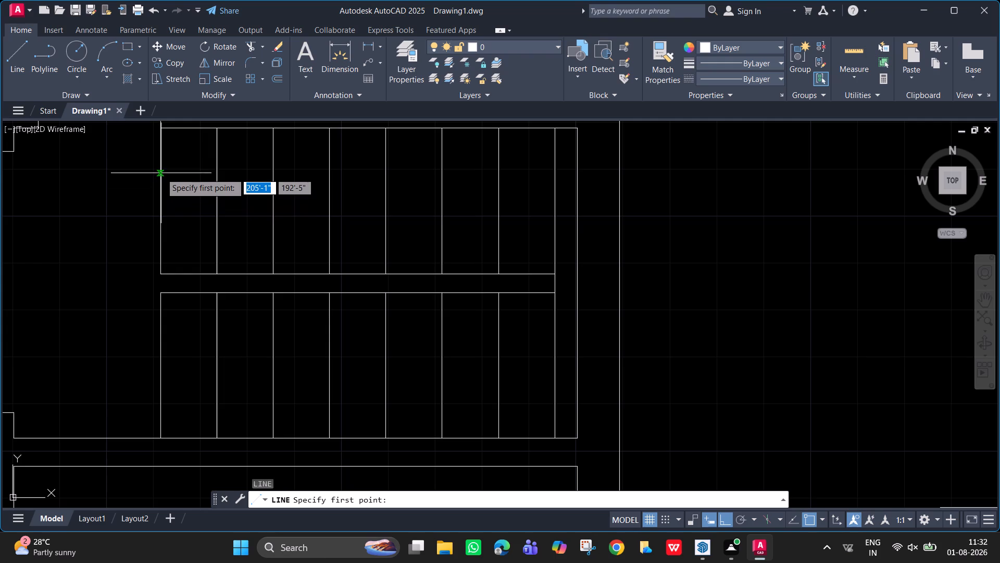
left_click(160, 202)
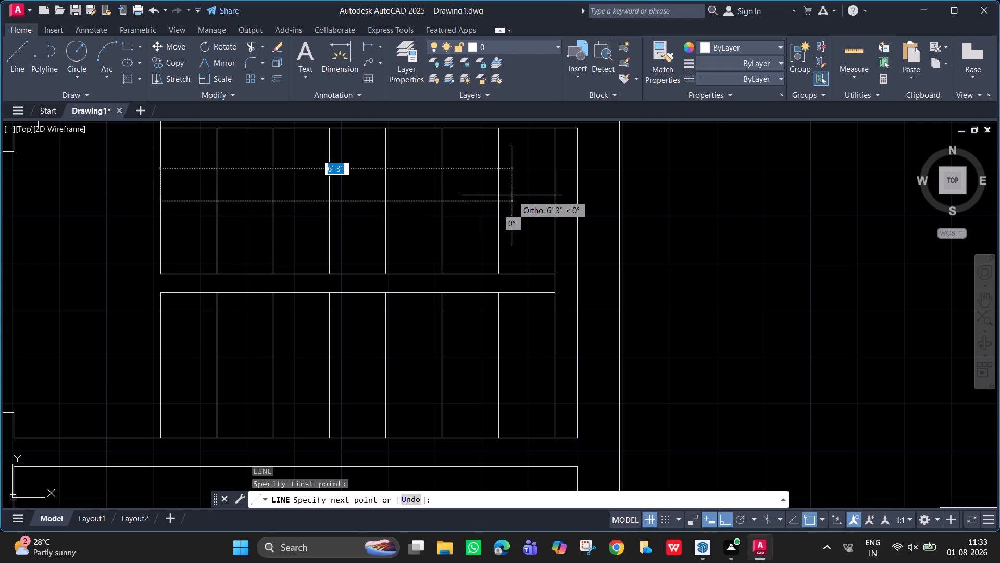
left_click(557, 199)
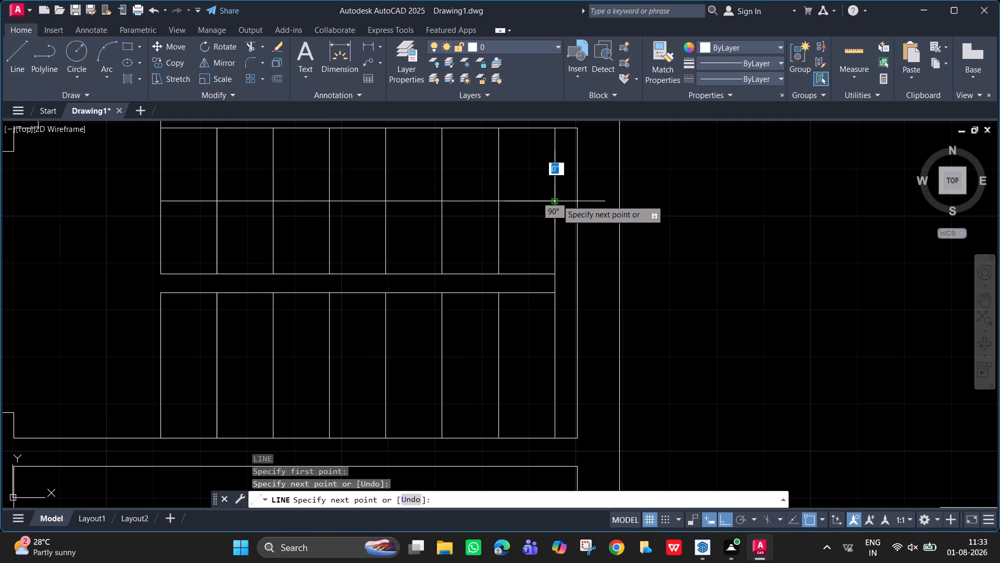
key("space")
Draw a horizontal line 7' long through the middle of the lower stair flight, from the first tread line to the last.
key("space")
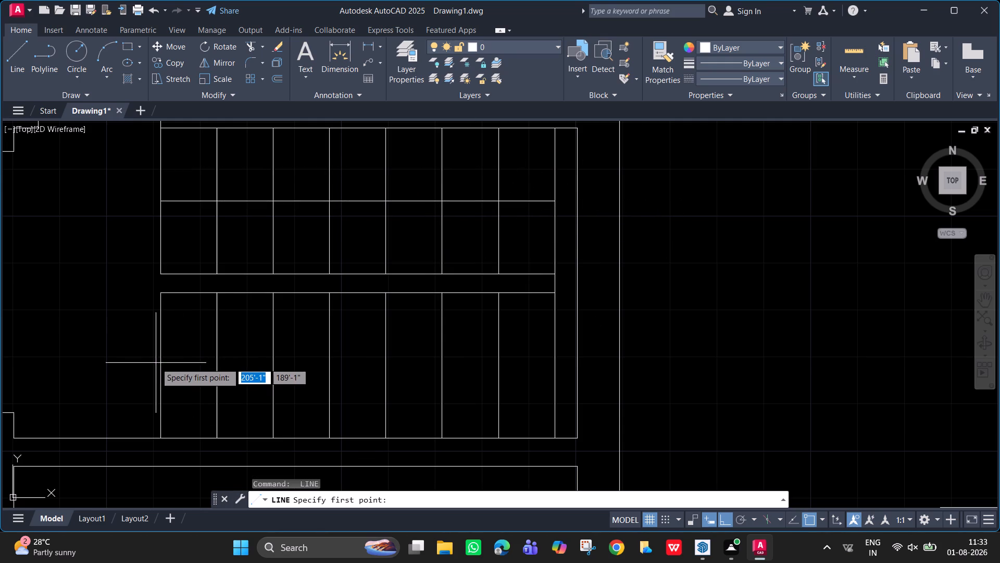
left_click(159, 368)
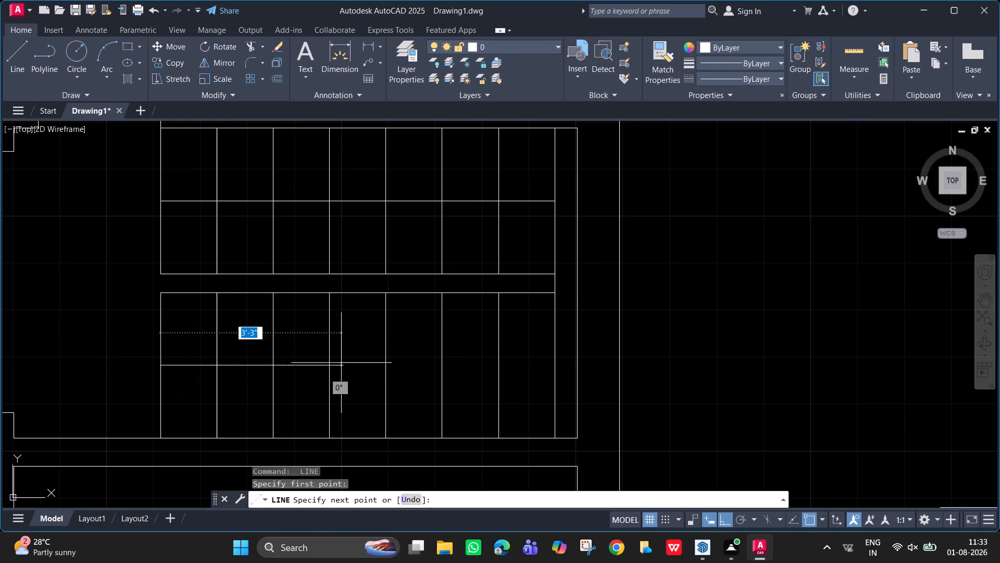
left_click(554, 364)
key("Escape")
scroll(642, 337, "down", 2)
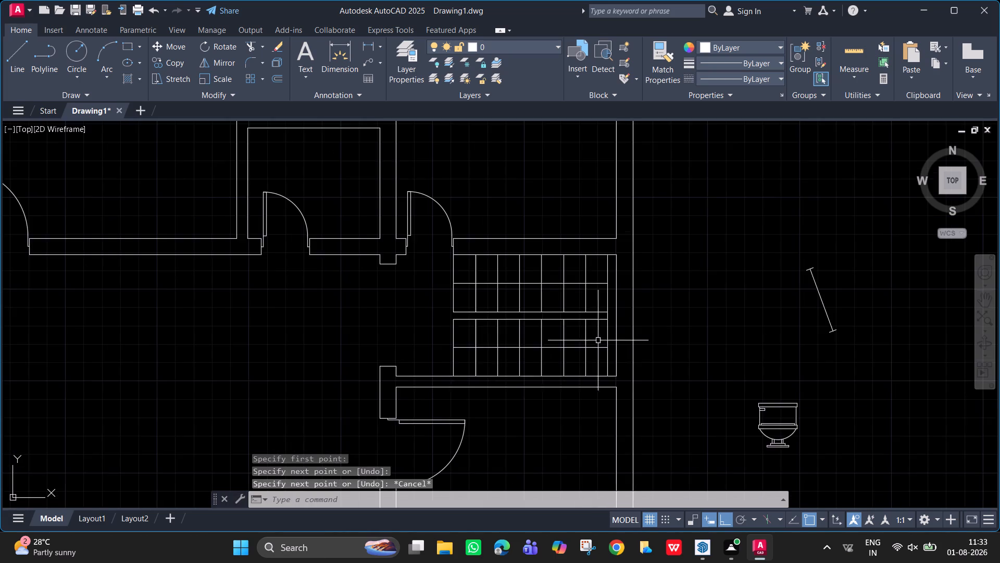
middle_click_drag(592, 343, 670, 356)
middle_click_drag(674, 307, 631, 301)
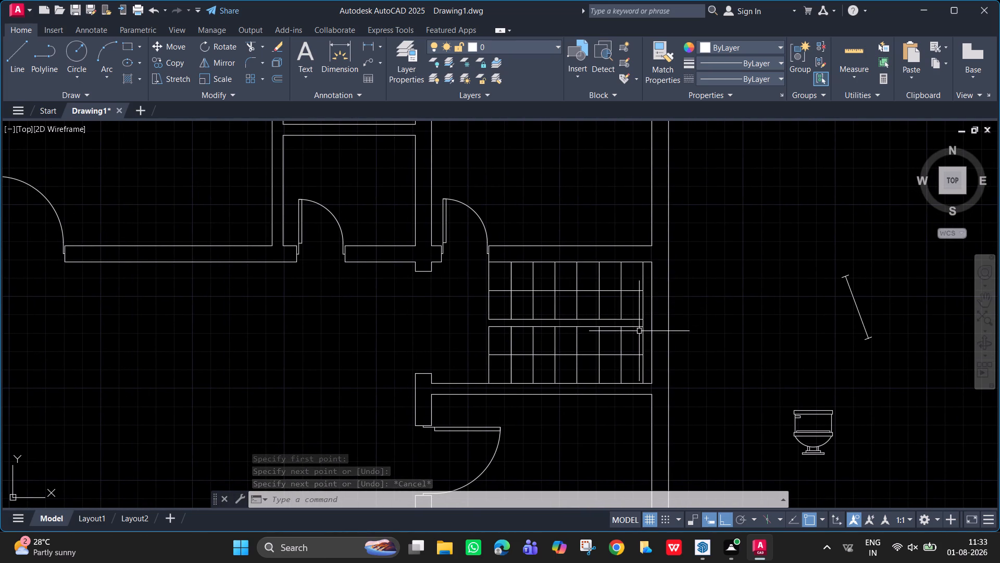
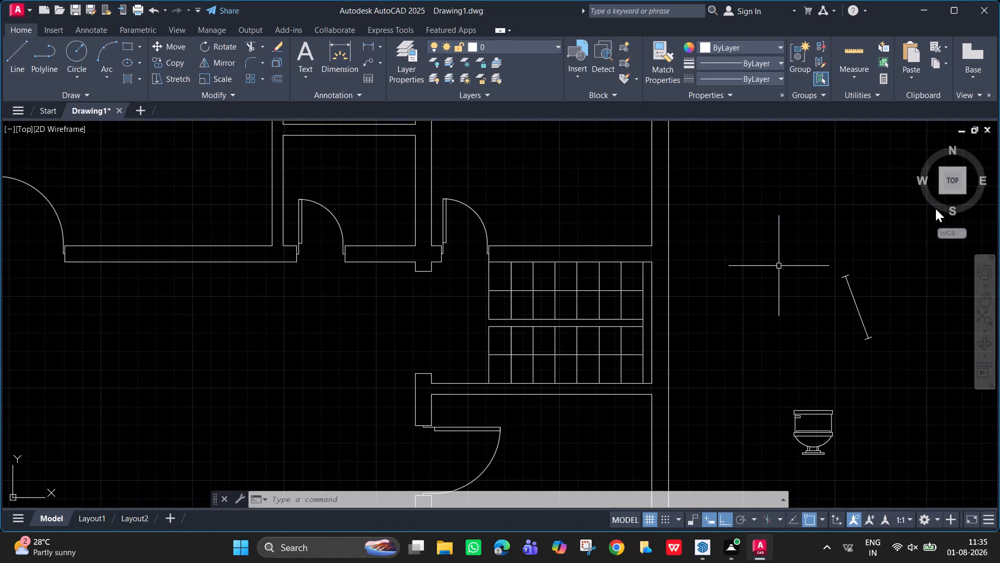
Switch the toilet block outside the floor plan to its Round (Plan) view.
scroll(774, 271, "down", 3)
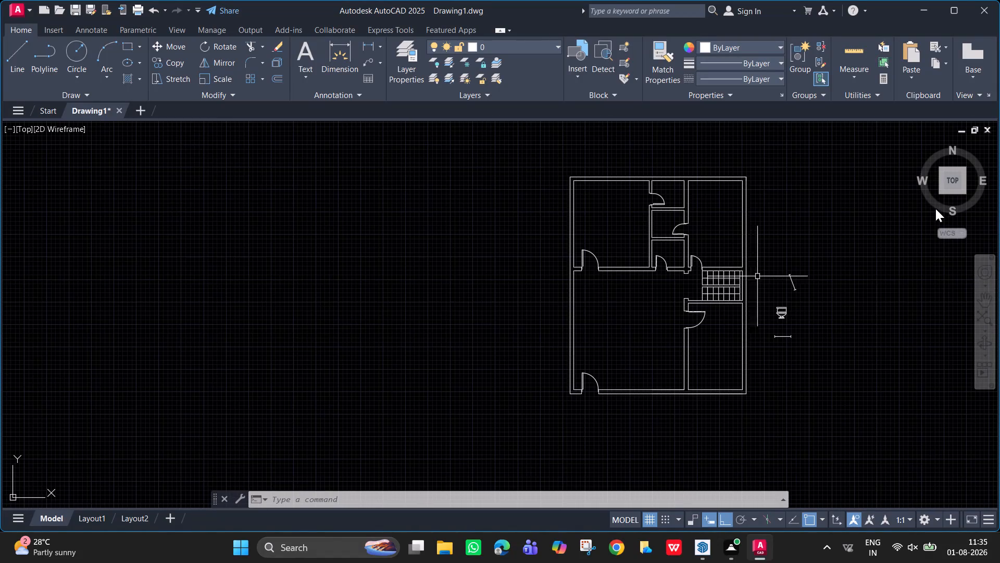
scroll(717, 264, "up", 2)
middle_click_drag(717, 264, 666, 231)
scroll(665, 231, "down", 1)
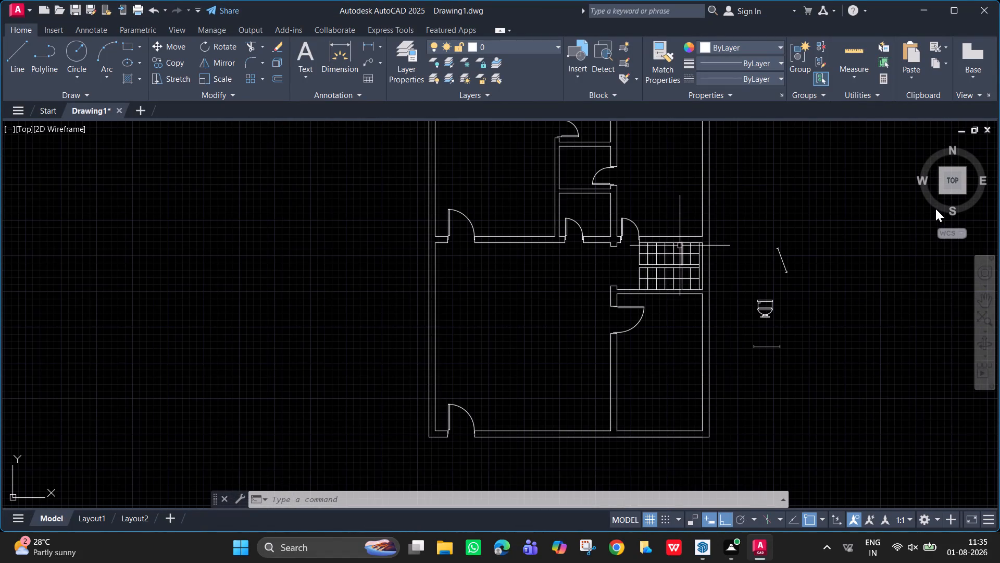
middle_click_drag(680, 246, 646, 281)
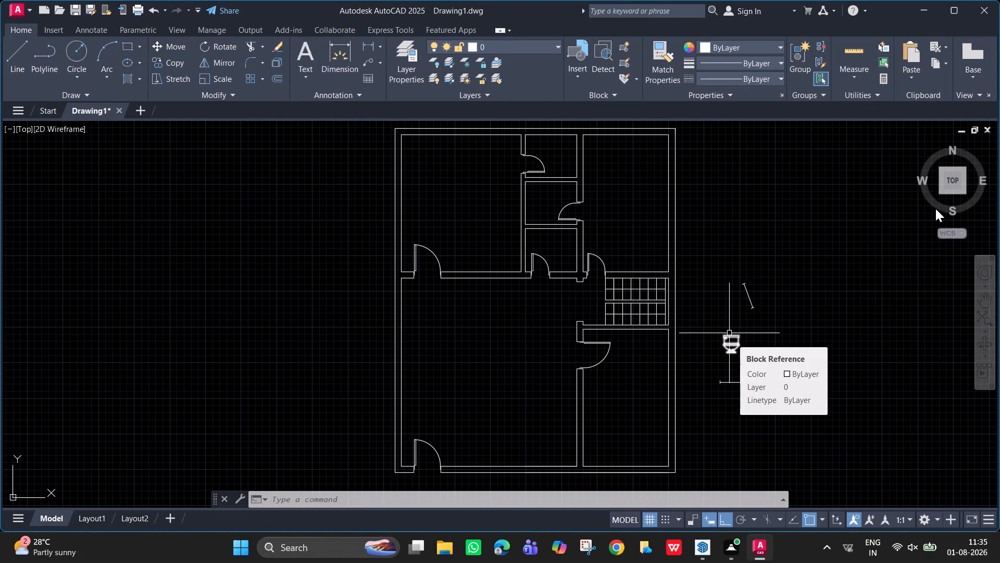
left_click(737, 341)
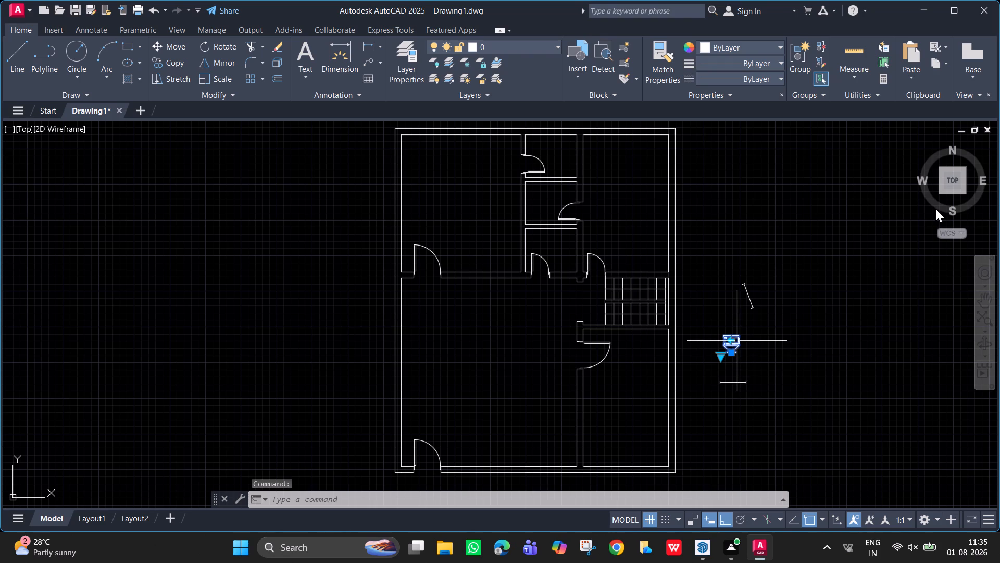
left_click(718, 358)
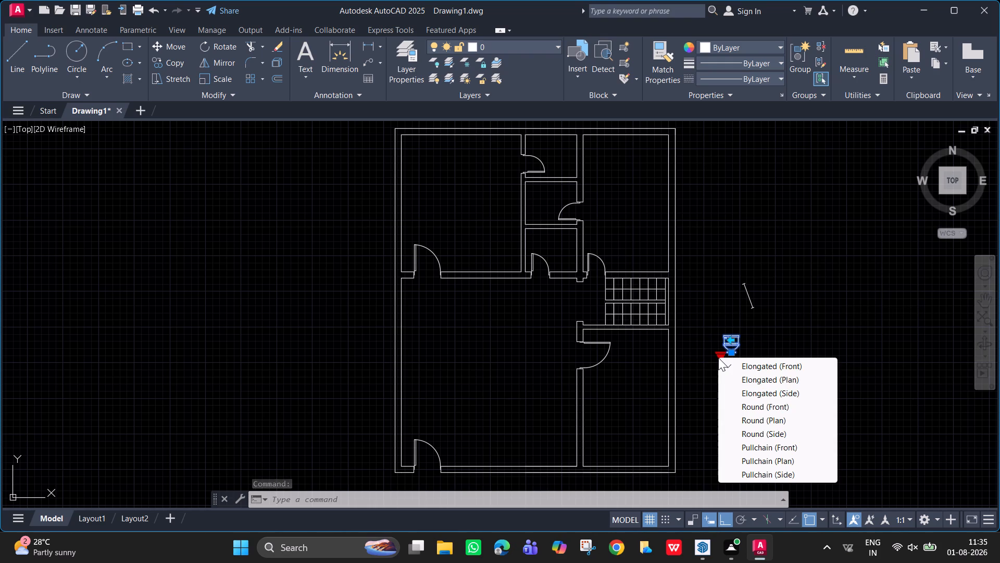
left_click(789, 425)
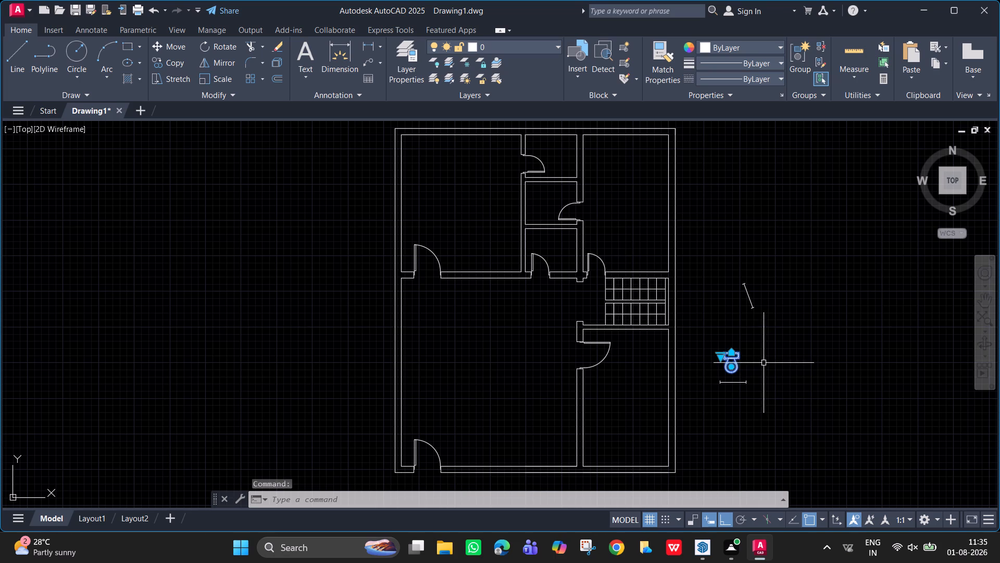
key("Escape")
Copy the toilet block from outside the plan into the small bathroom at the top of the house, with Ortho off.
left_click(732, 358)
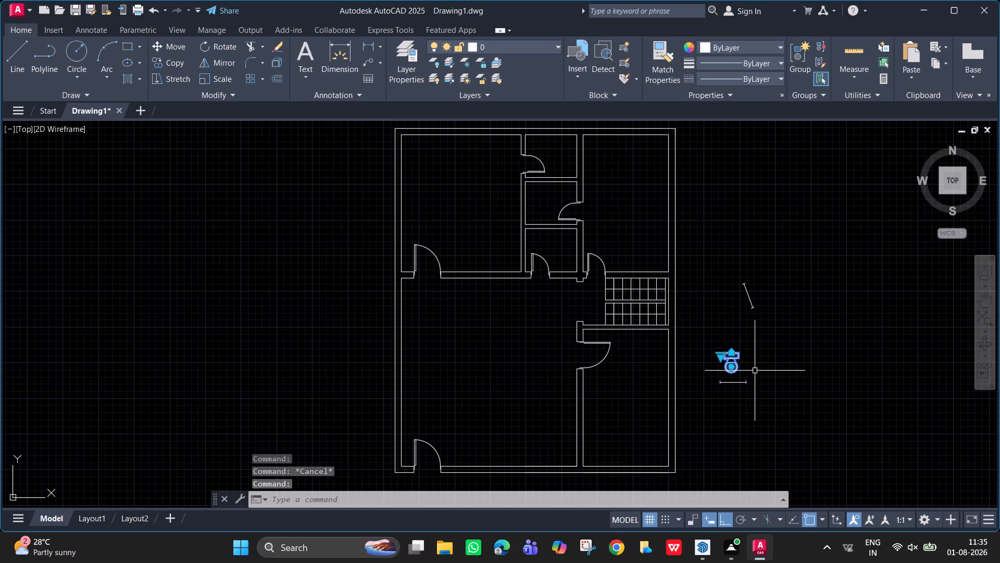
type("co")
key("Return")
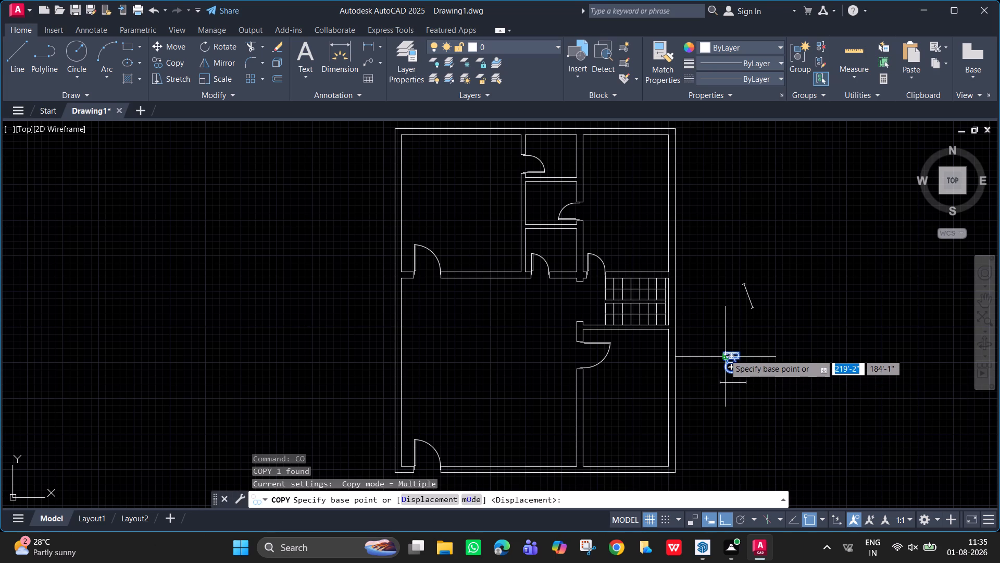
left_click(722, 352)
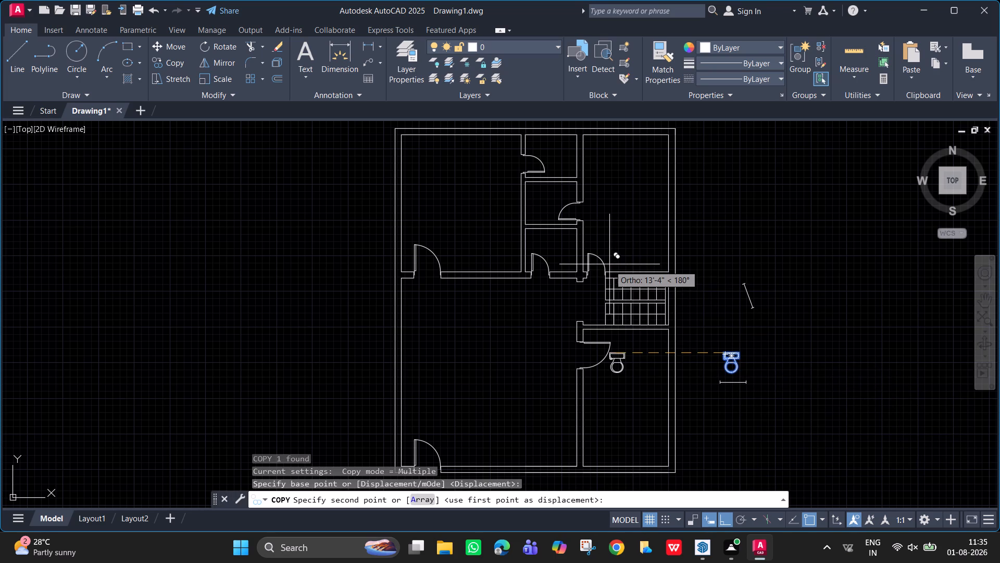
key("F8")
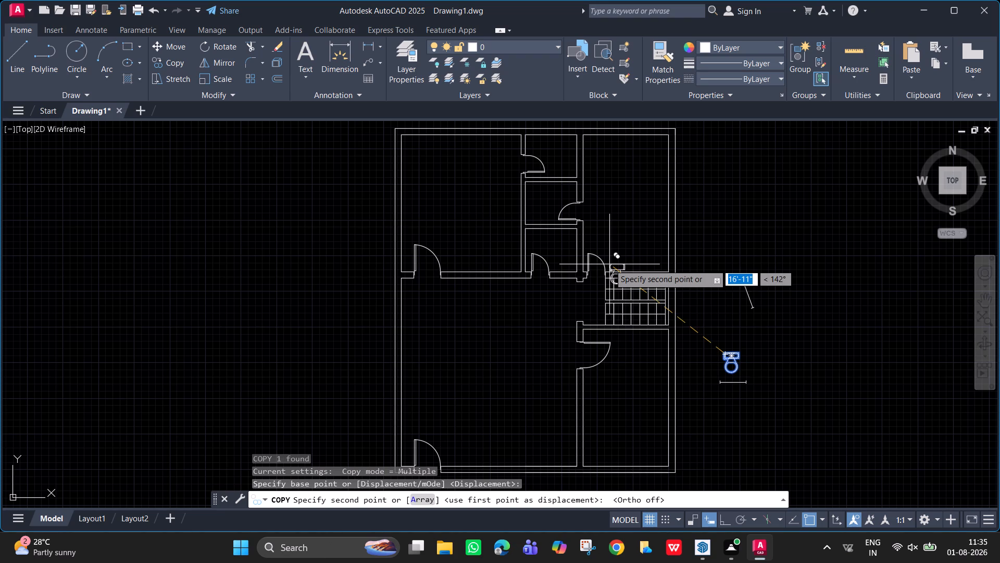
left_click(549, 146)
key("Escape")
Rotate the copied toilet 90° about the outer corner of its tank.
scroll(560, 149, "up", 2)
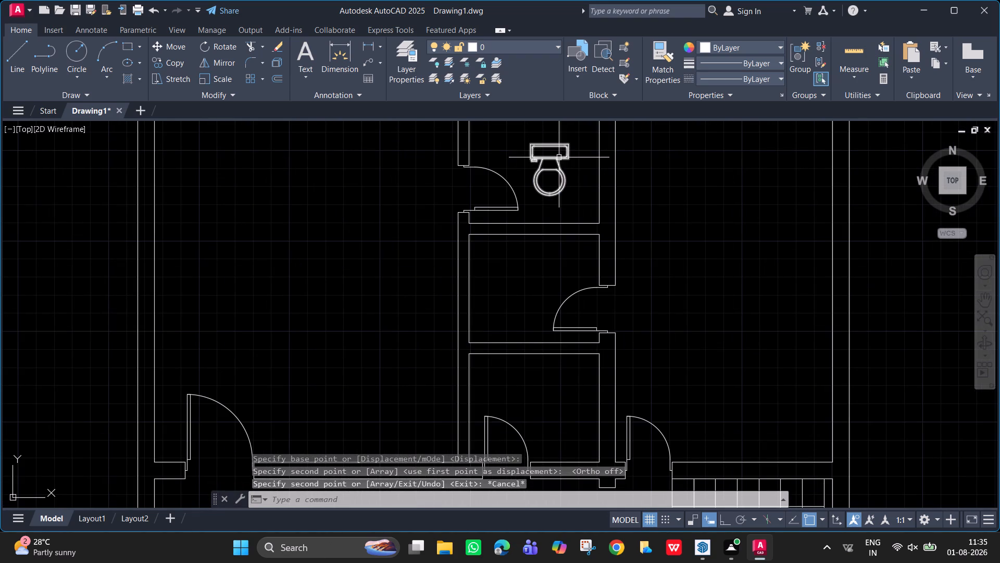
left_click(559, 157)
type("ro")
key("Return")
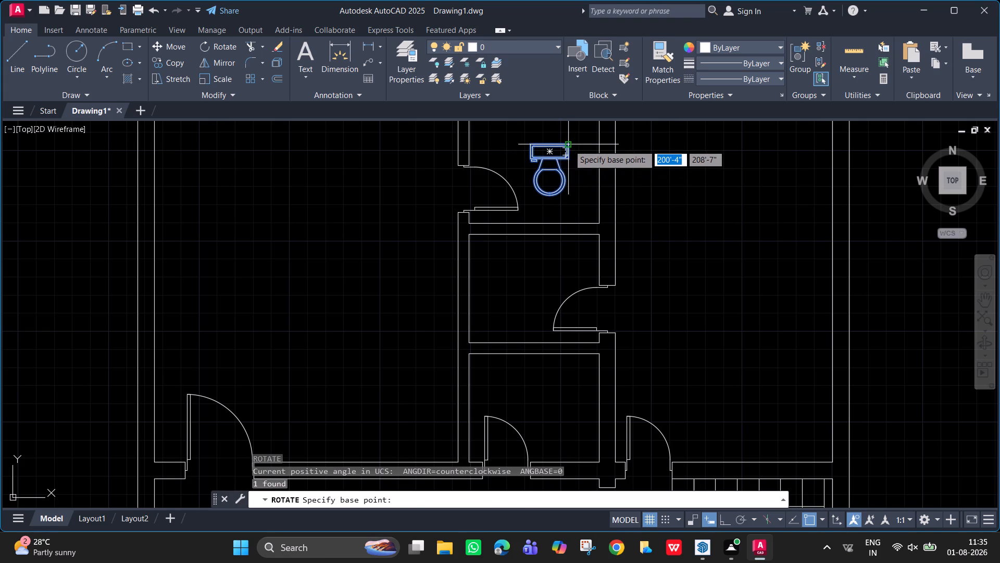
left_click(569, 145)
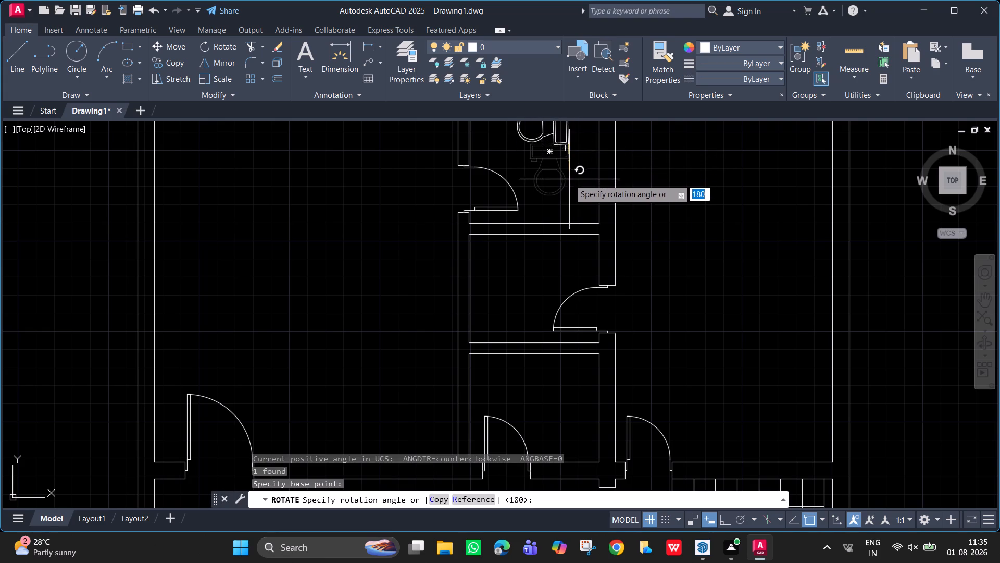
type("90")
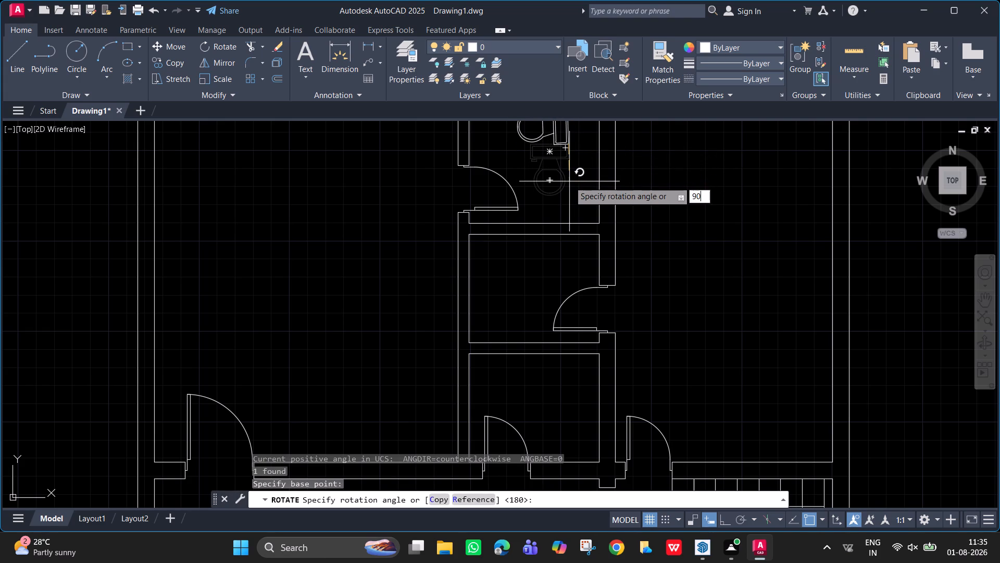
key("Return")
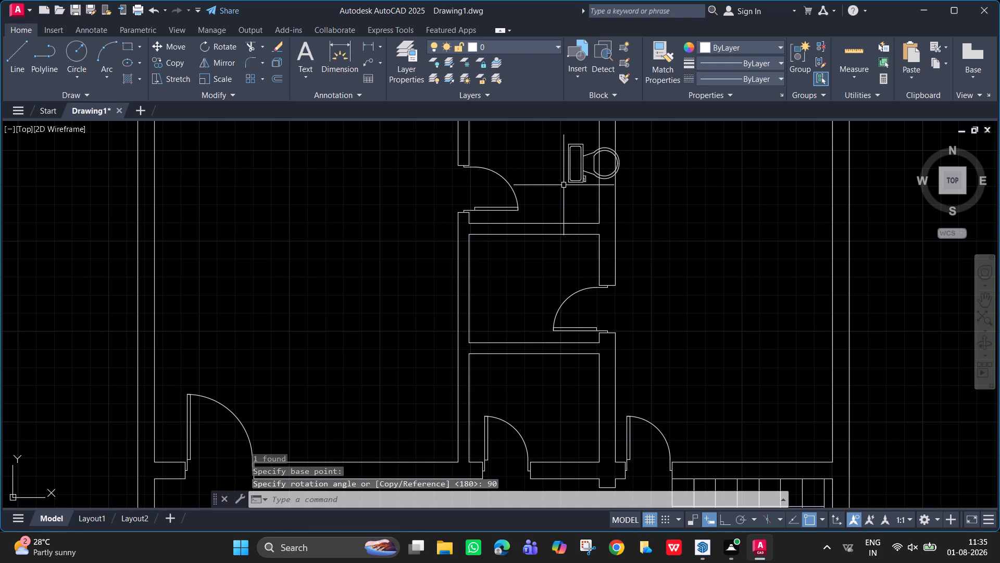
Mirror the rotated toilet across a vertical line beside its tank with Ortho on, erasing the source object.
type("mi")
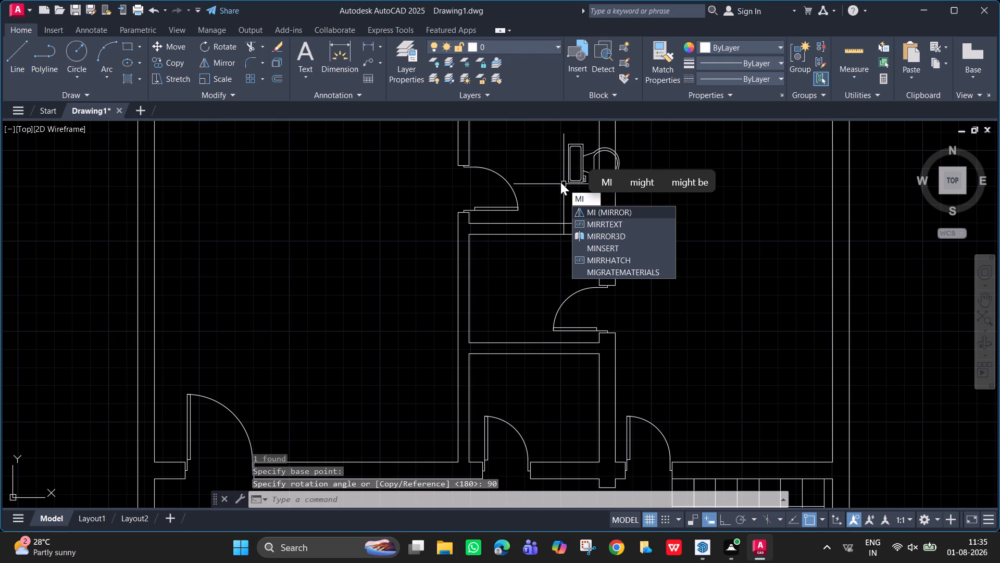
key("Return")
left_click(568, 178)
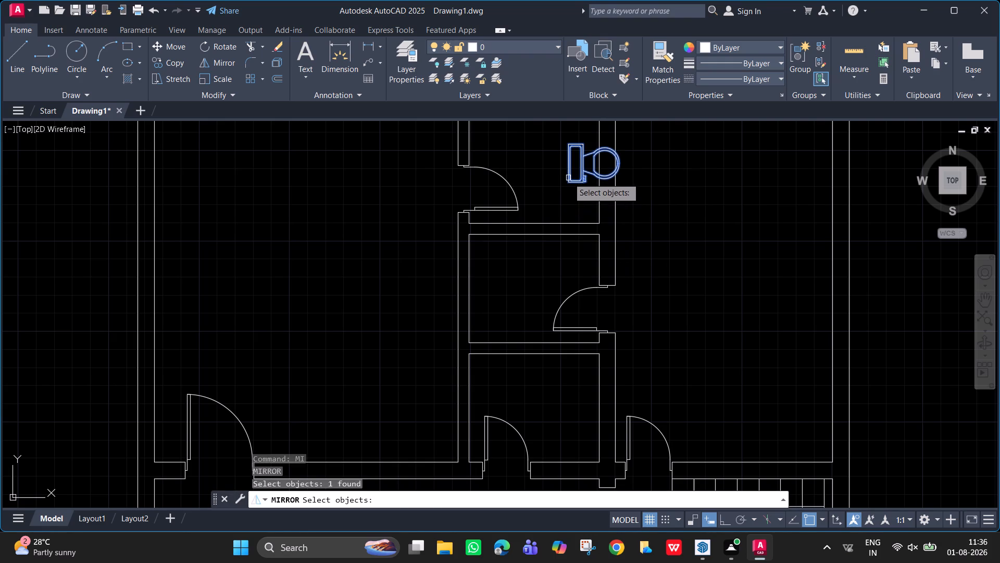
key("Return")
left_click(565, 193)
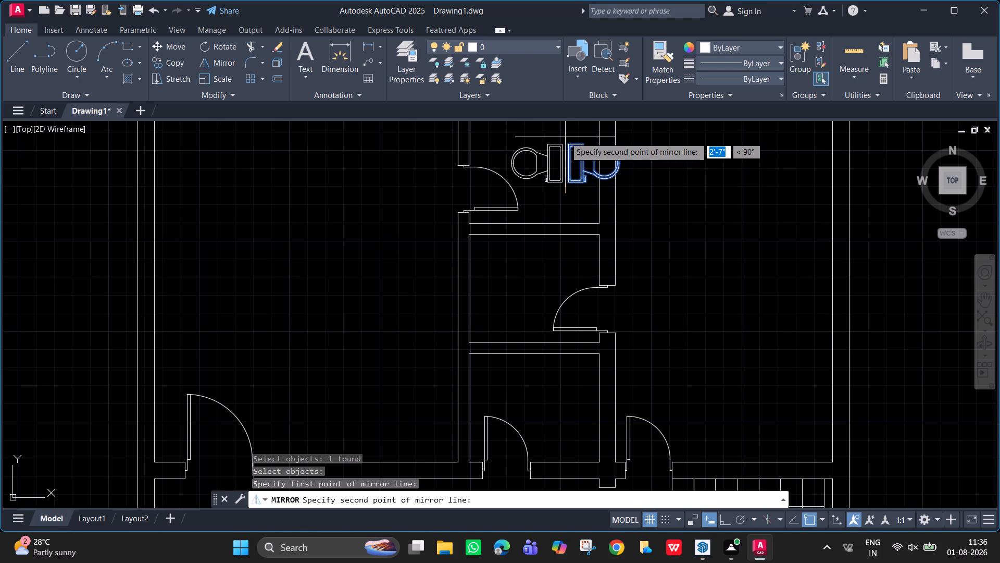
key("F8")
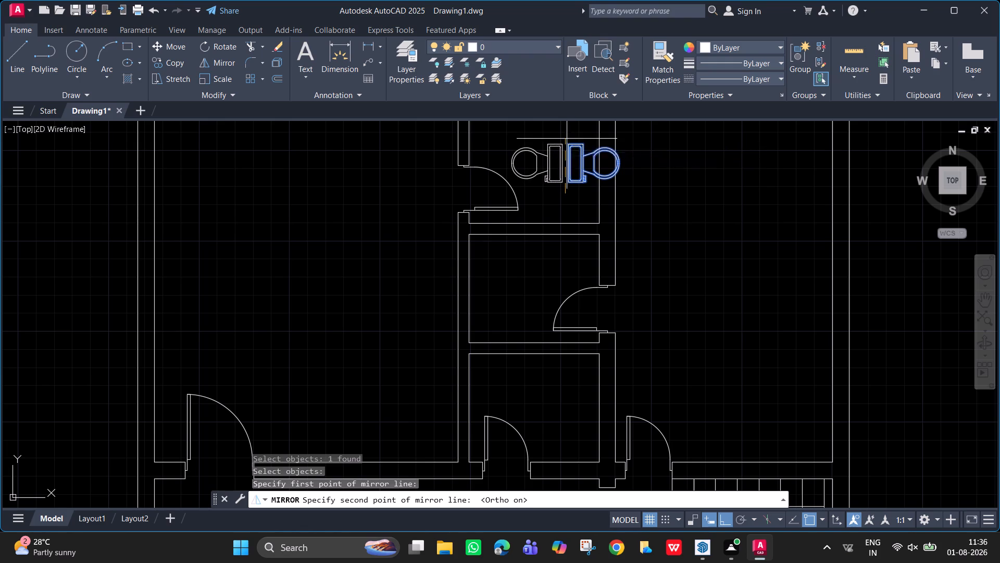
left_click(571, 140)
left_click(590, 164)
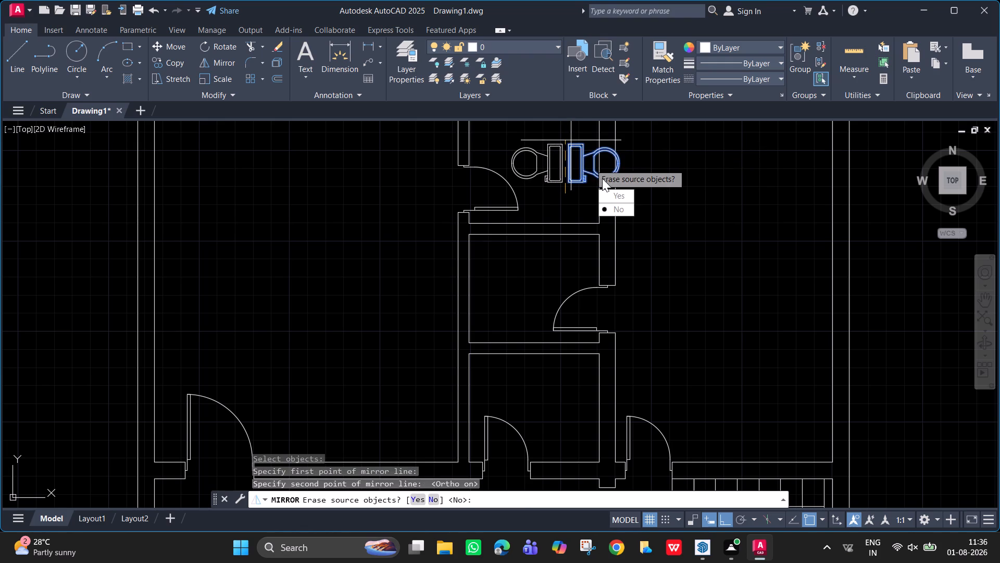
left_click_drag(616, 199, 590, 164)
Move the mirrored toilet horizontally so its tank sits close to the bathroom's east wall.
left_click_drag(556, 153, 543, 144)
left_click(544, 144)
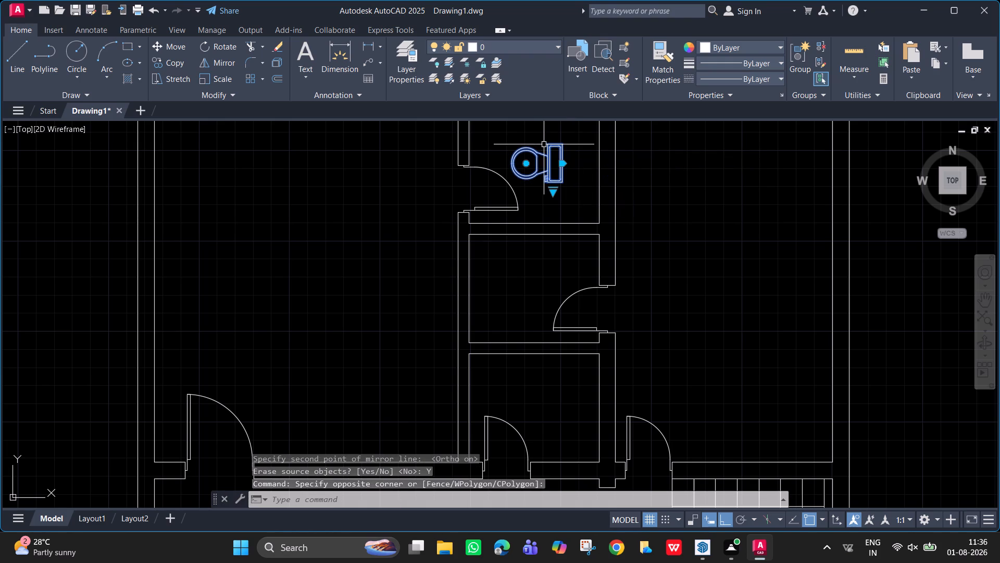
key("m")
key("Return")
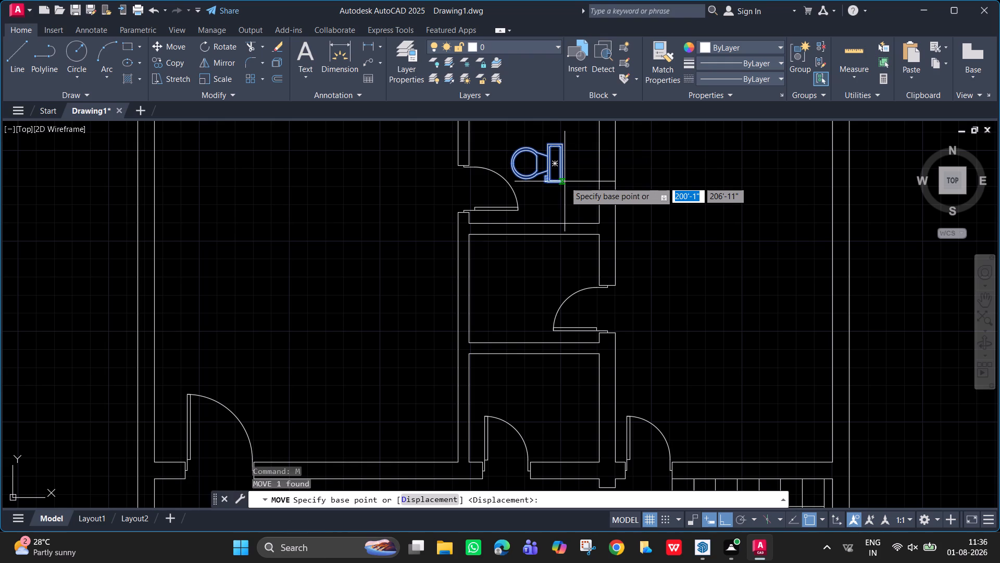
left_click(564, 184)
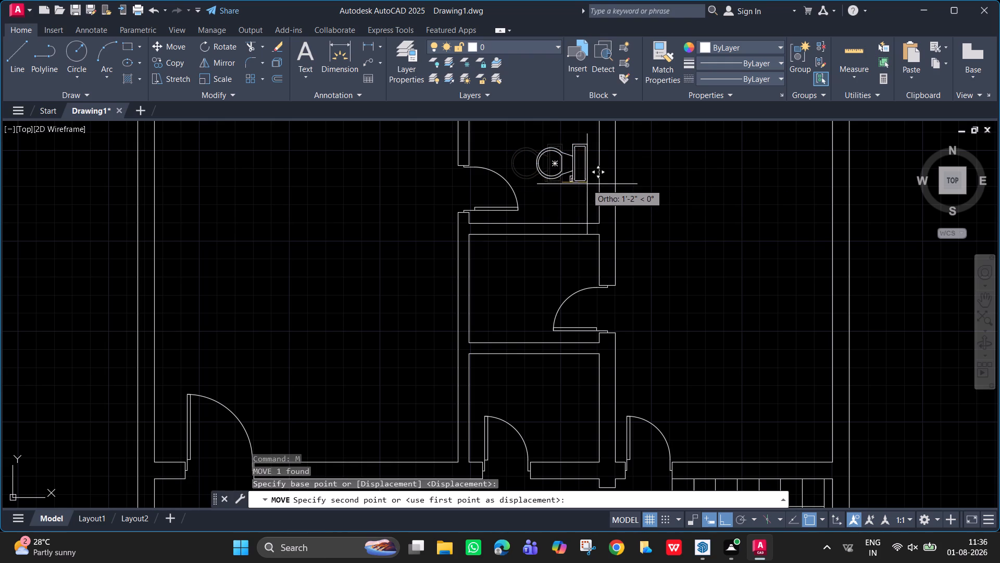
left_click(594, 184)
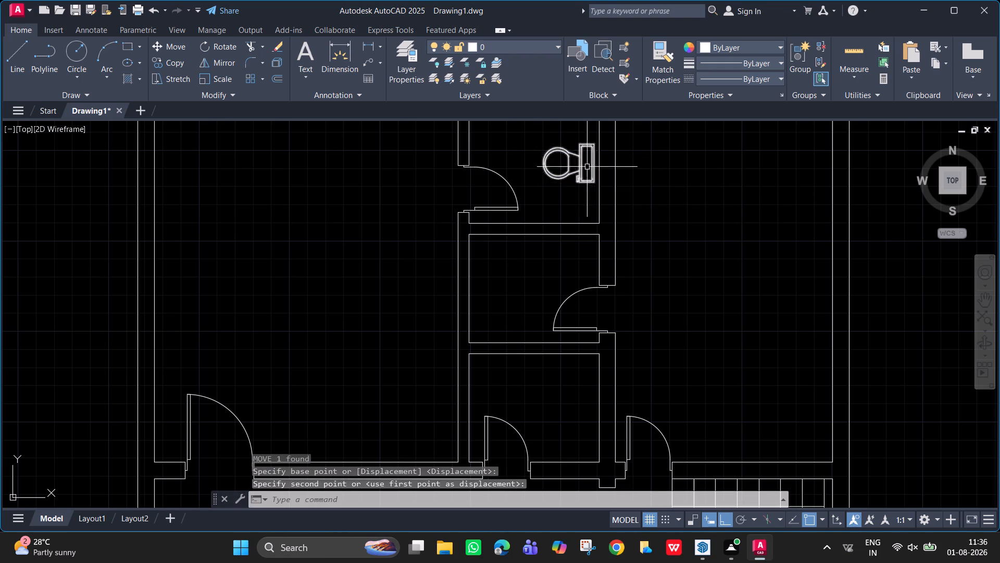
Examine the toilet's placement in the top bathroom and review the other rooms and staircase of the floor plan.
scroll(588, 156, "up", 2)
middle_click_drag(591, 164, 585, 226)
scroll(589, 219, "down", 2)
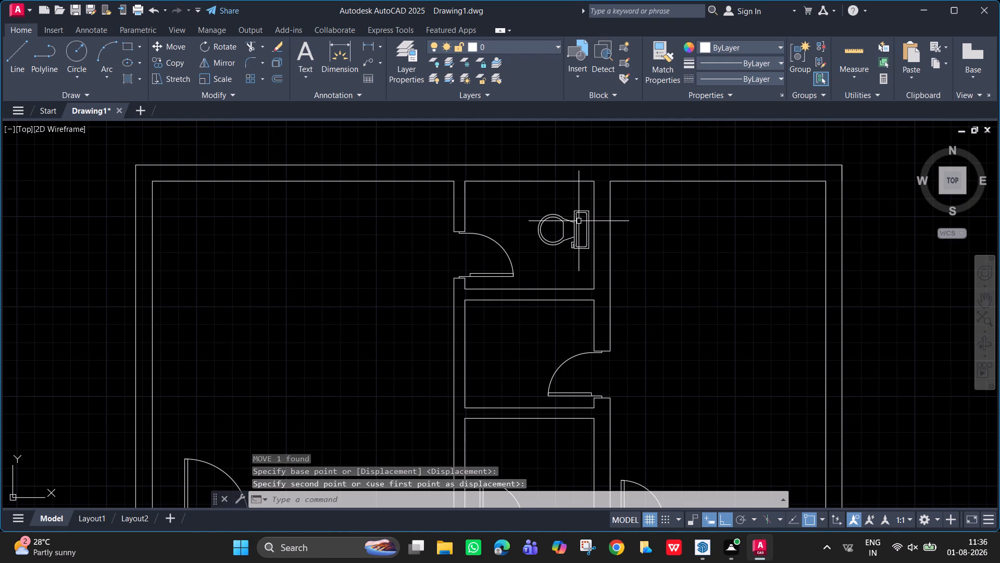
scroll(577, 220, "up", 1)
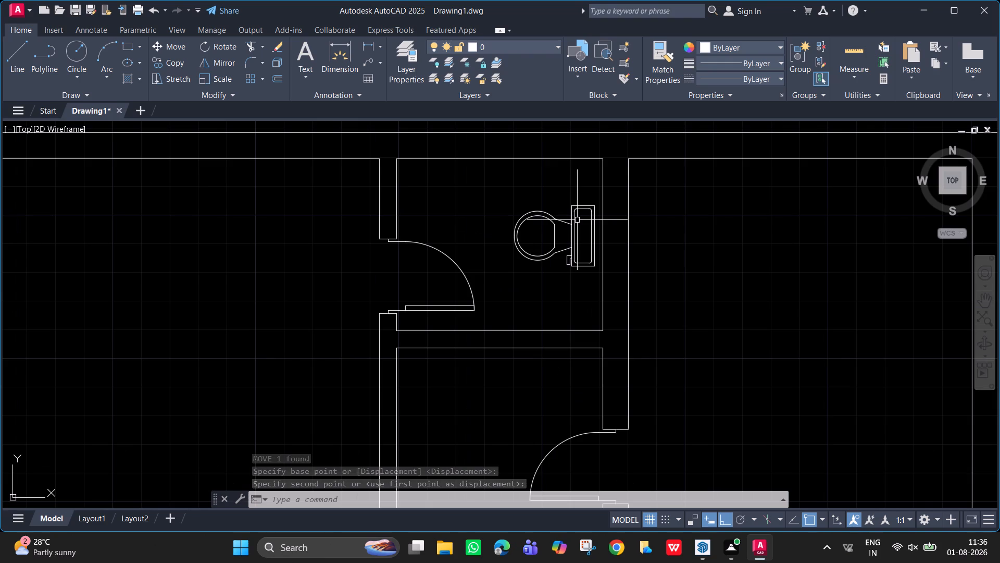
scroll(577, 219, "up", 1)
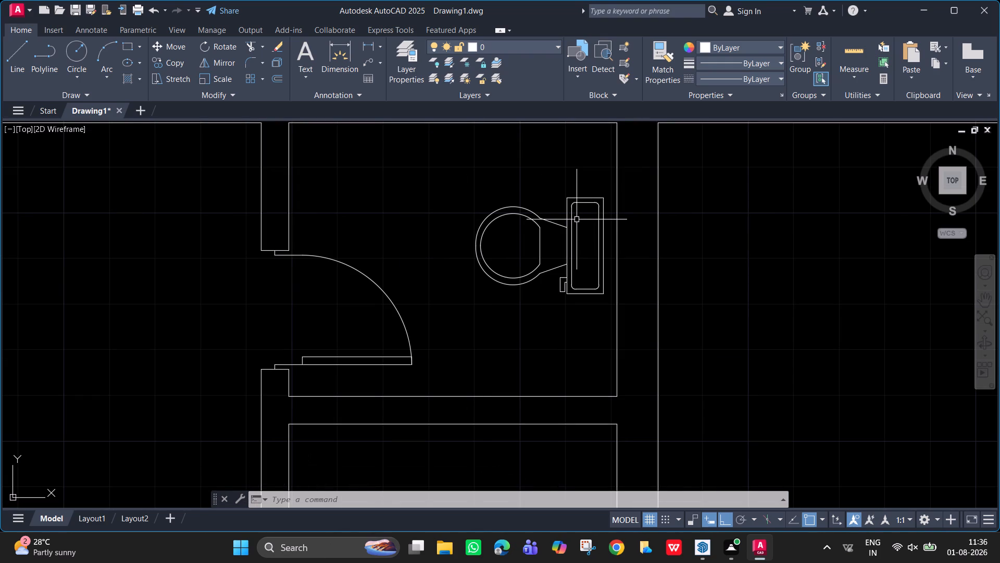
scroll(575, 218, "down", 5)
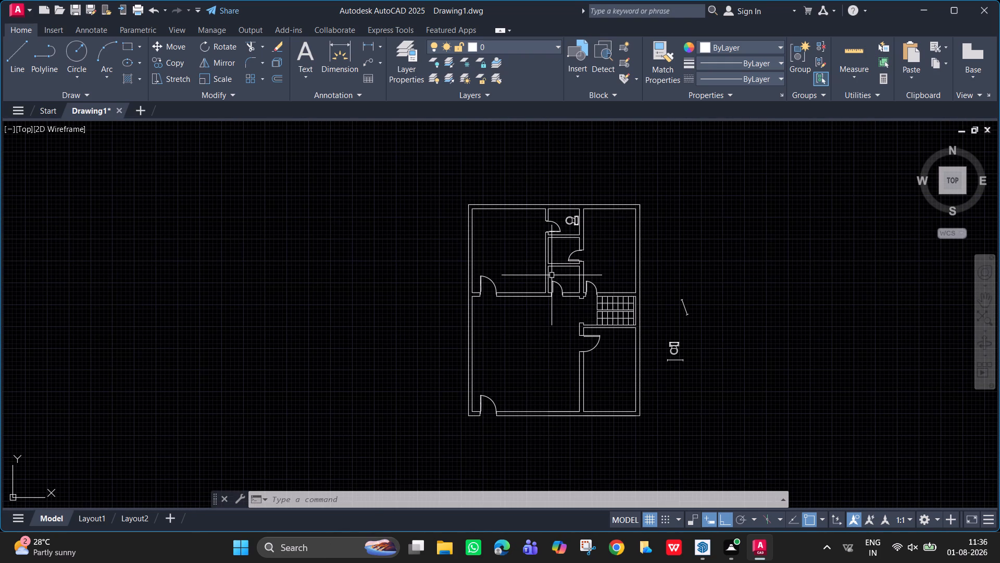
scroll(561, 244, "up", 3)
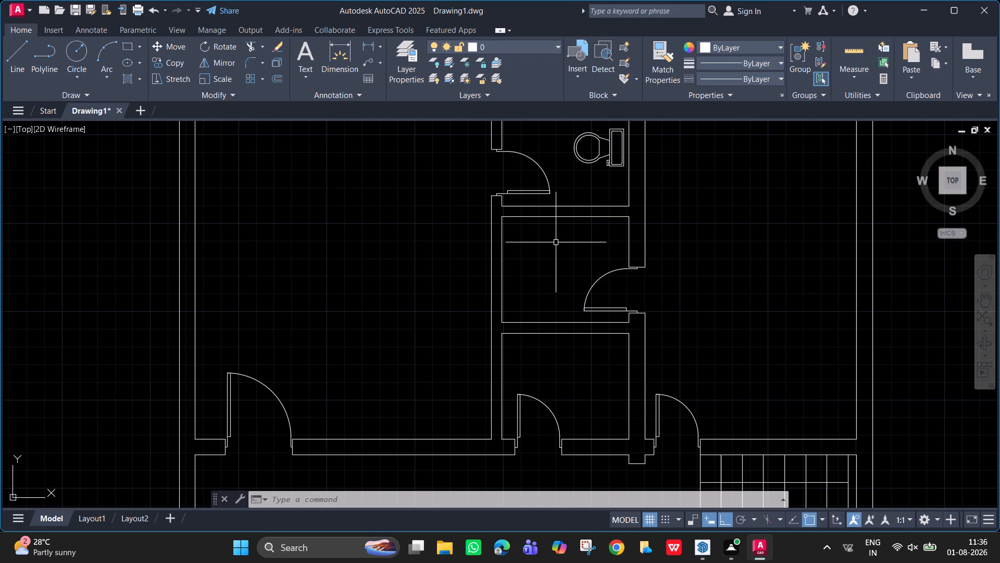
scroll(556, 242, "down", 2)
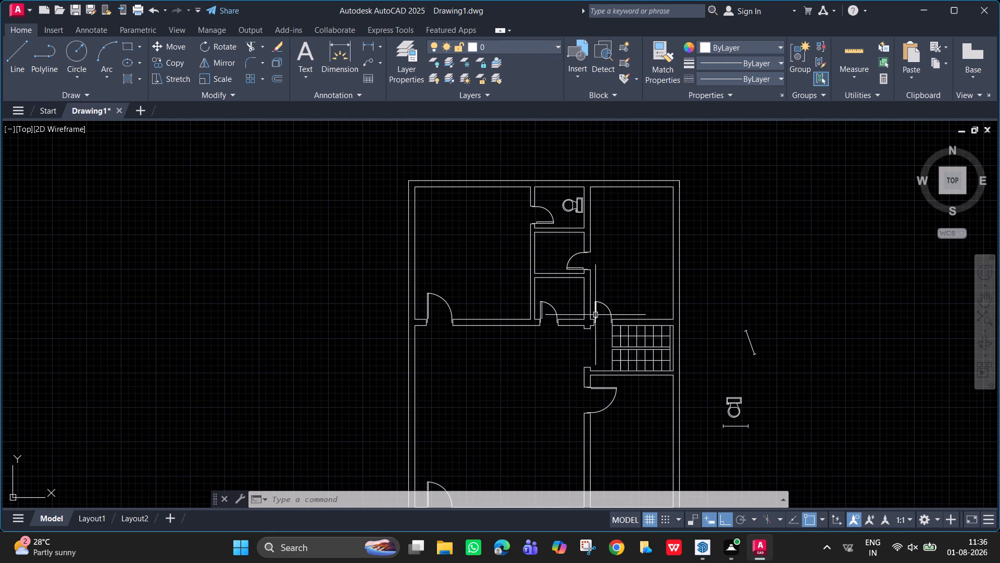
scroll(594, 356, "down", 1)
middle_click_drag(585, 351, 544, 286)
scroll(544, 286, "up", 2)
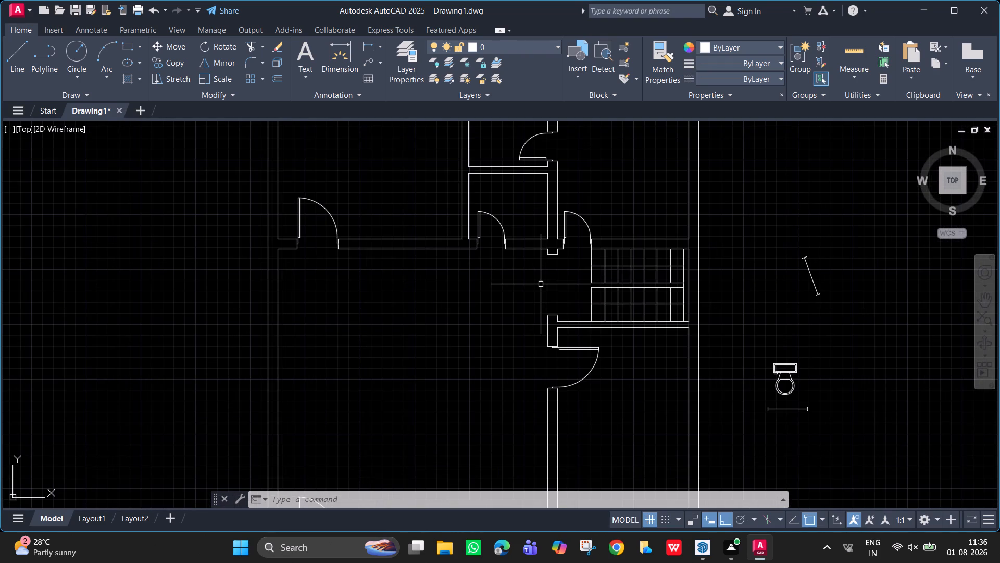
middle_click_drag(547, 311, 559, 414)
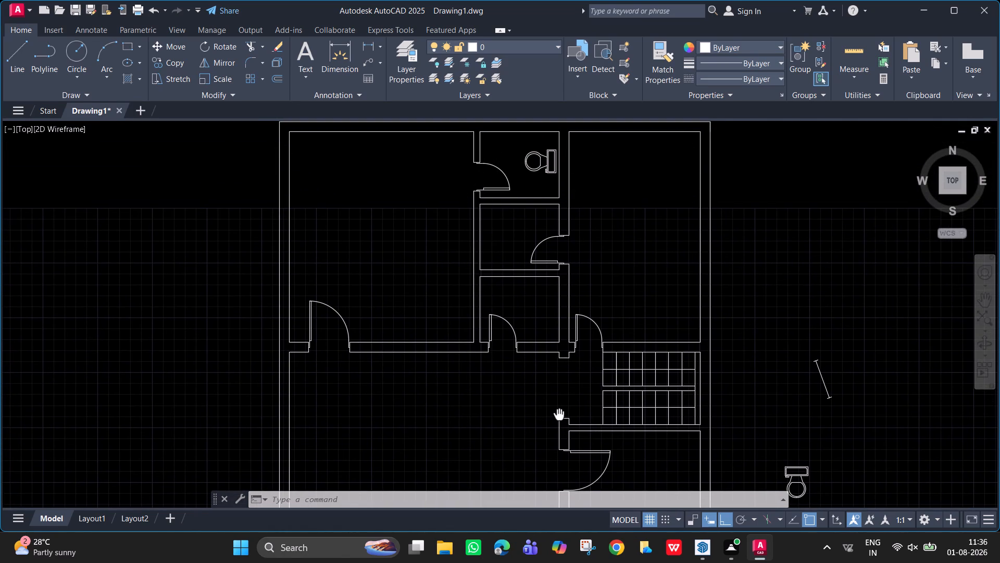
middle_click_drag(559, 414, 579, 234)
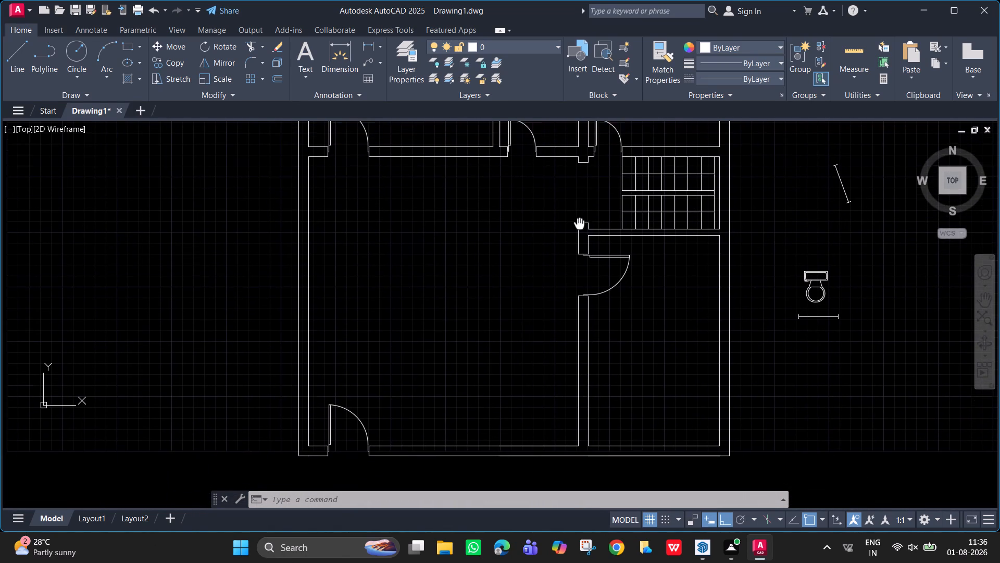
middle_click_drag(579, 234, 536, 374)
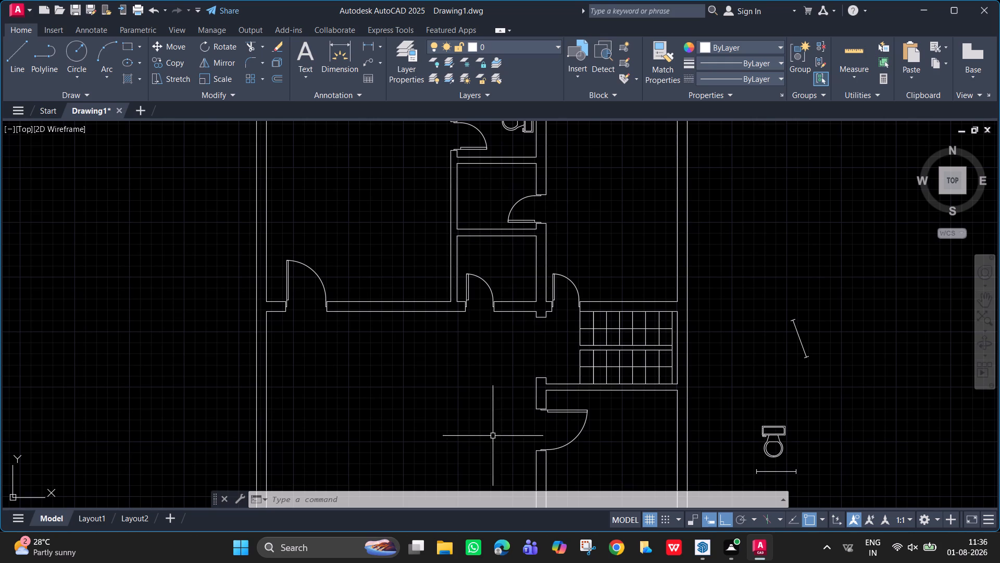
scroll(487, 413, "down", 2)
middle_click_drag(487, 413, 490, 364)
scroll(490, 364, "up", 2)
scroll(490, 364, "down", 1)
middle_click_drag(490, 364, 495, 320)
middle_click_drag(495, 320, 499, 349)
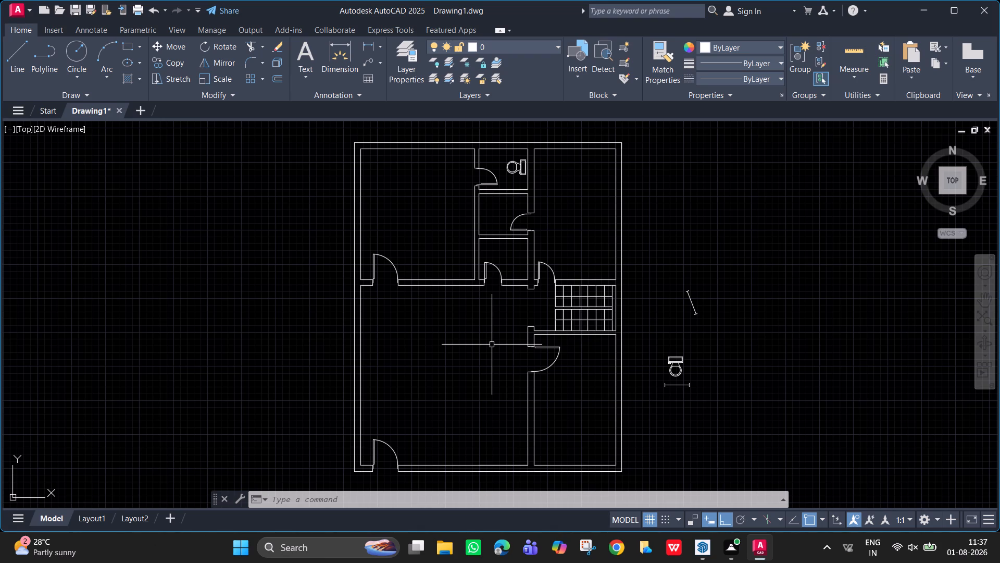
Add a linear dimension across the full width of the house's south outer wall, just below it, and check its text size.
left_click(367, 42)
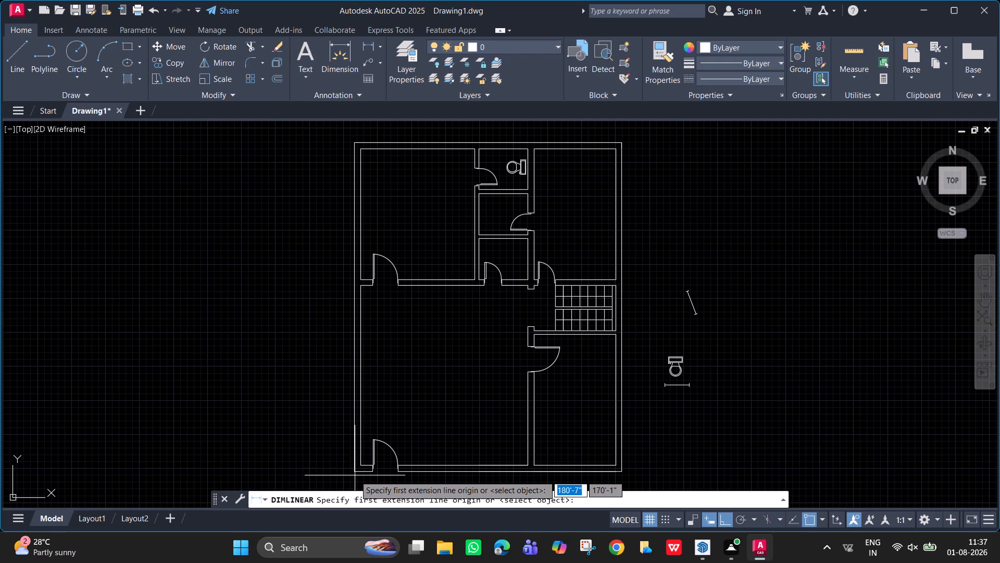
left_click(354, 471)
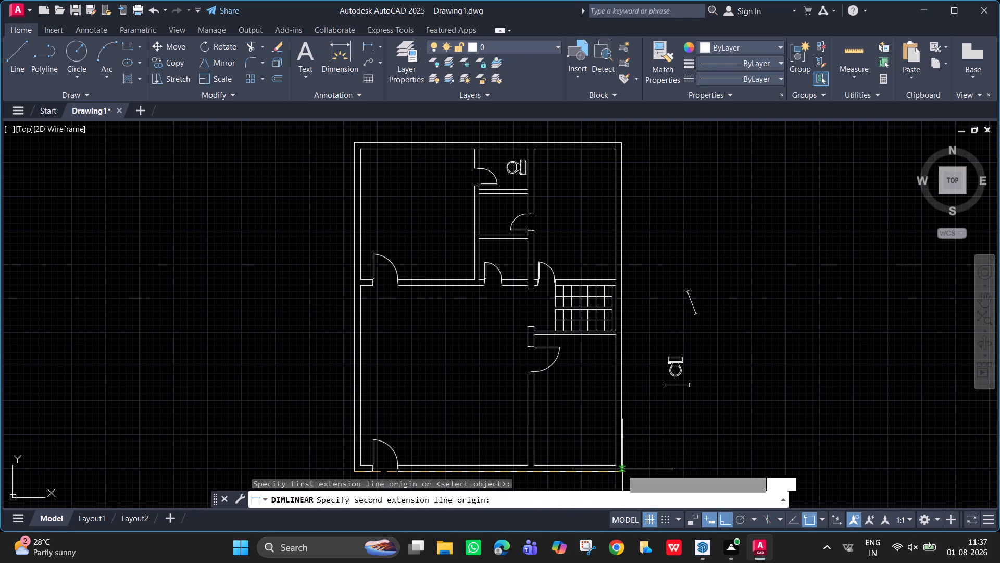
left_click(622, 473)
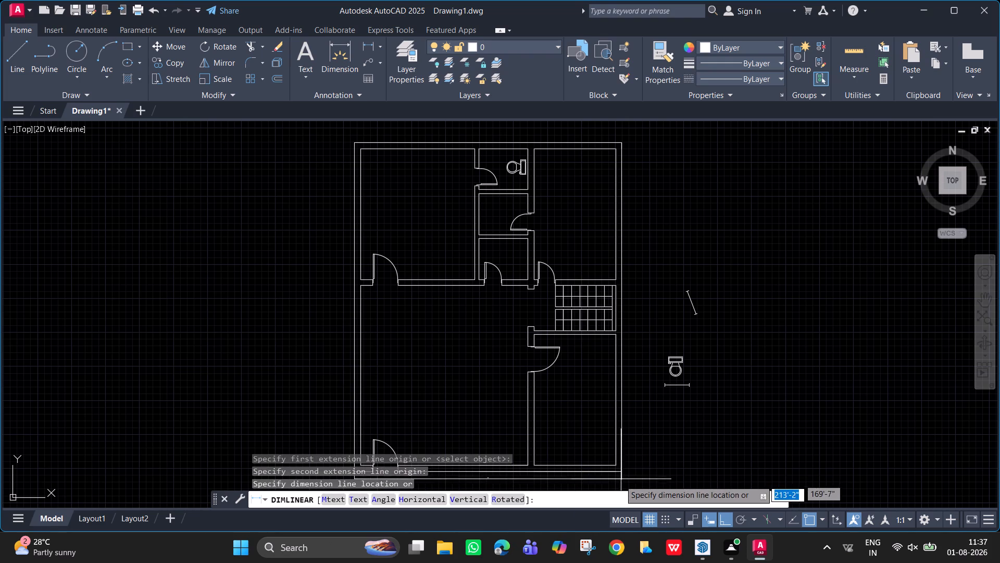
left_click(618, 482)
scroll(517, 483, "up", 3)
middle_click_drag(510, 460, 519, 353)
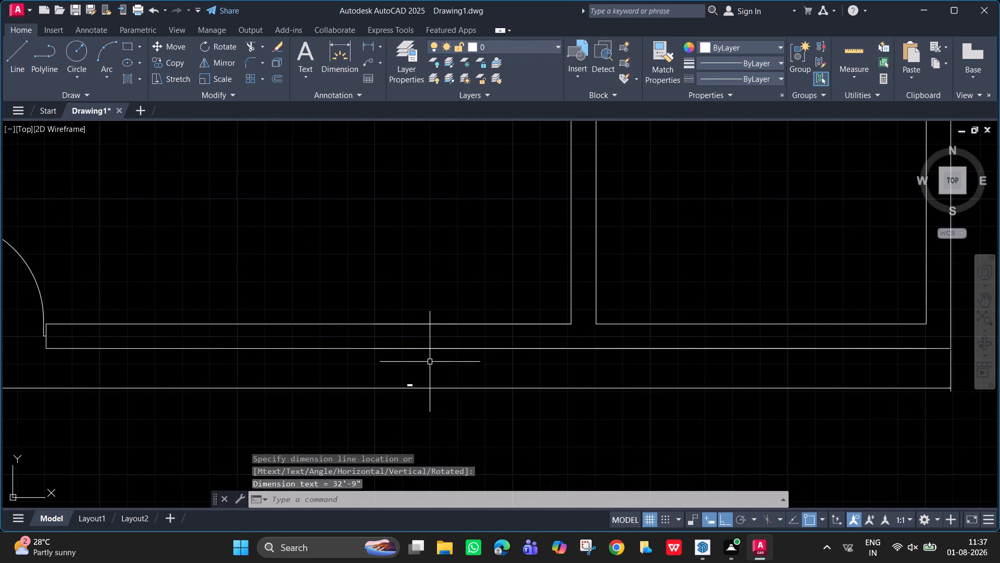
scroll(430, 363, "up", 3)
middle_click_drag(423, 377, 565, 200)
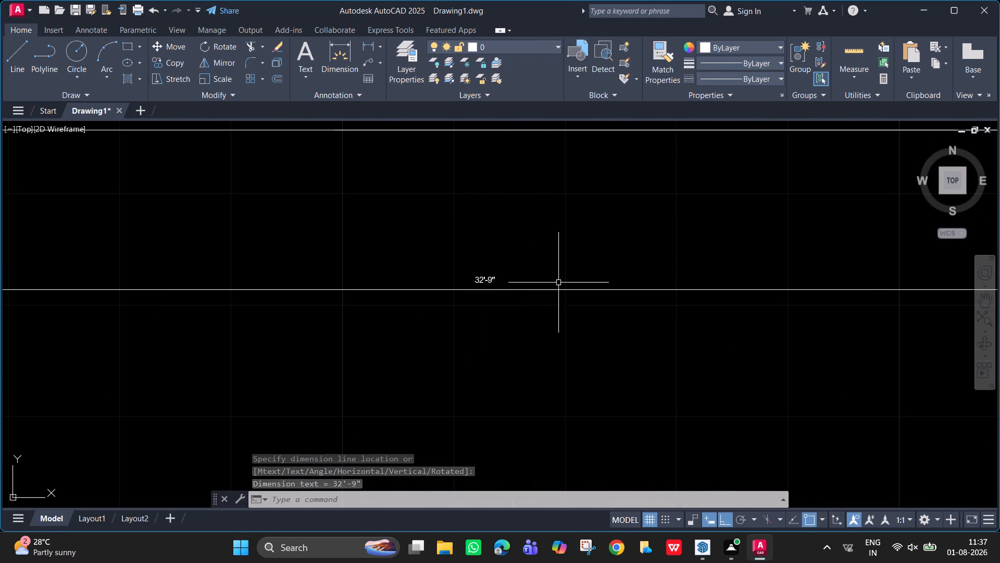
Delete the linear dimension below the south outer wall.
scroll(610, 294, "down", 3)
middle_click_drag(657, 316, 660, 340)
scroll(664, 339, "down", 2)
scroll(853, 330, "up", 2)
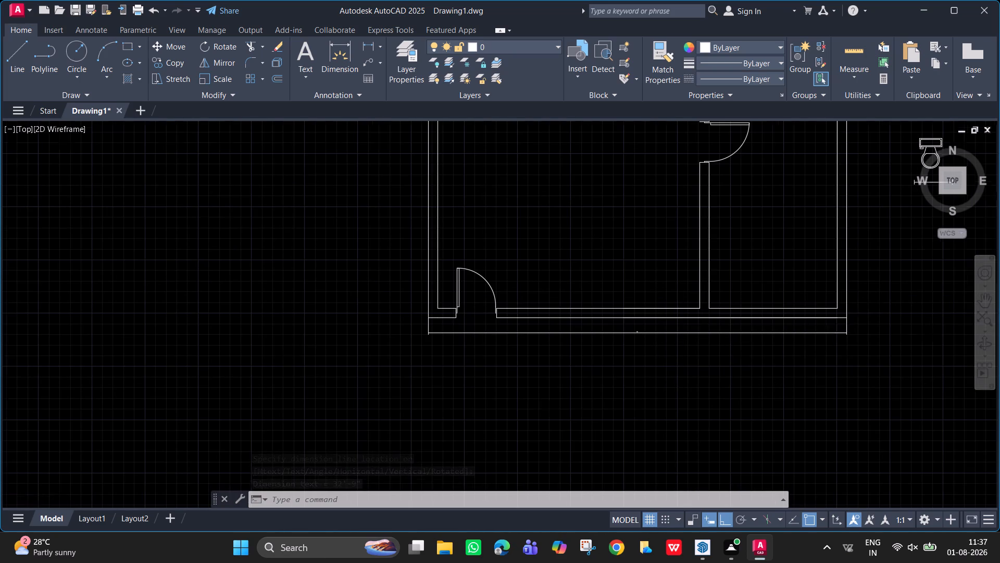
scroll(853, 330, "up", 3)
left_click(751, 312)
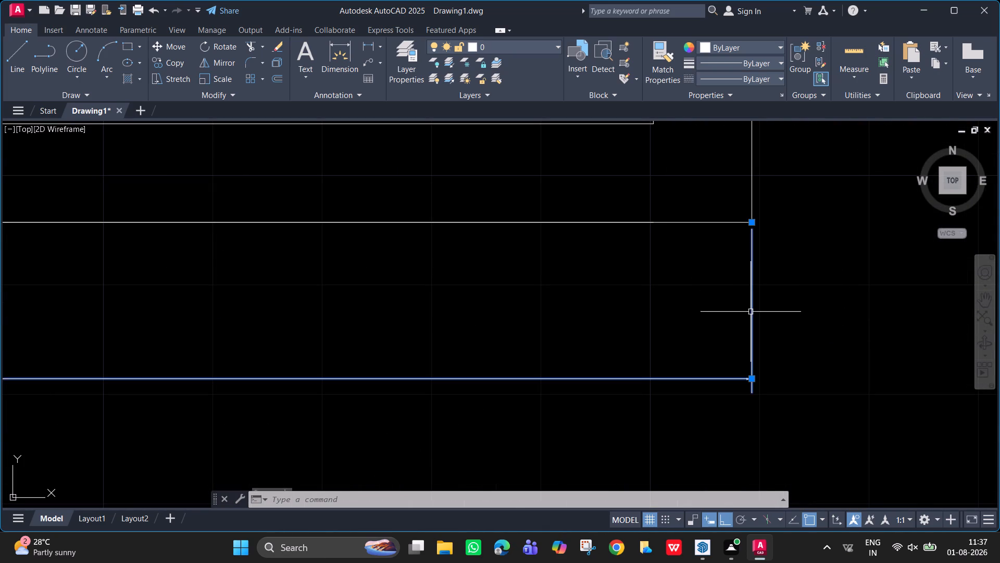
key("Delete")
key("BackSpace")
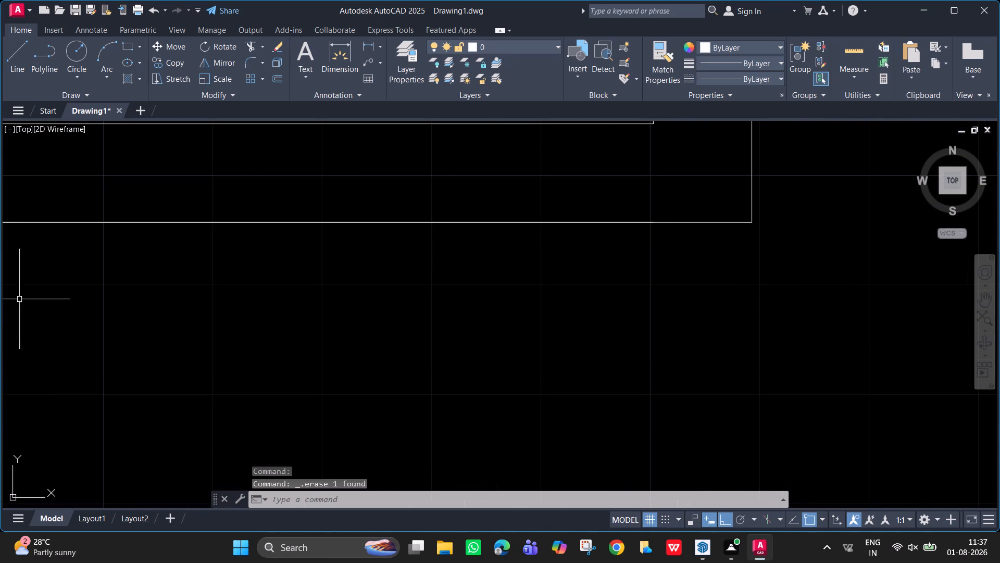
Set the ISO-25 dimension style's text height to 1" and make the style current.
scroll(121, 276, "down", 1)
middle_click_drag(122, 276, 698, 288)
scroll(683, 286, "down", 2)
scroll(577, 319, "down", 2)
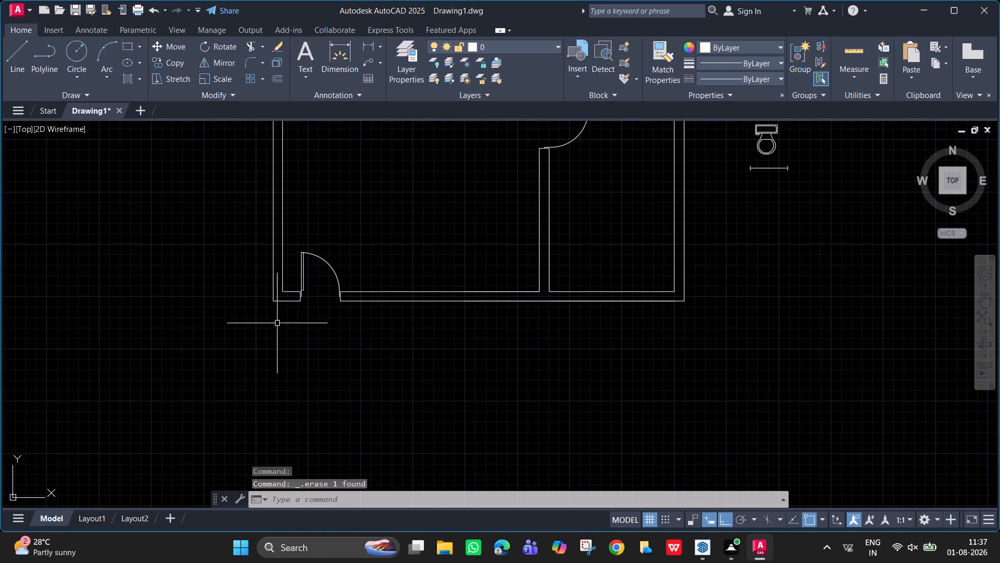
key("d")
key("Return")
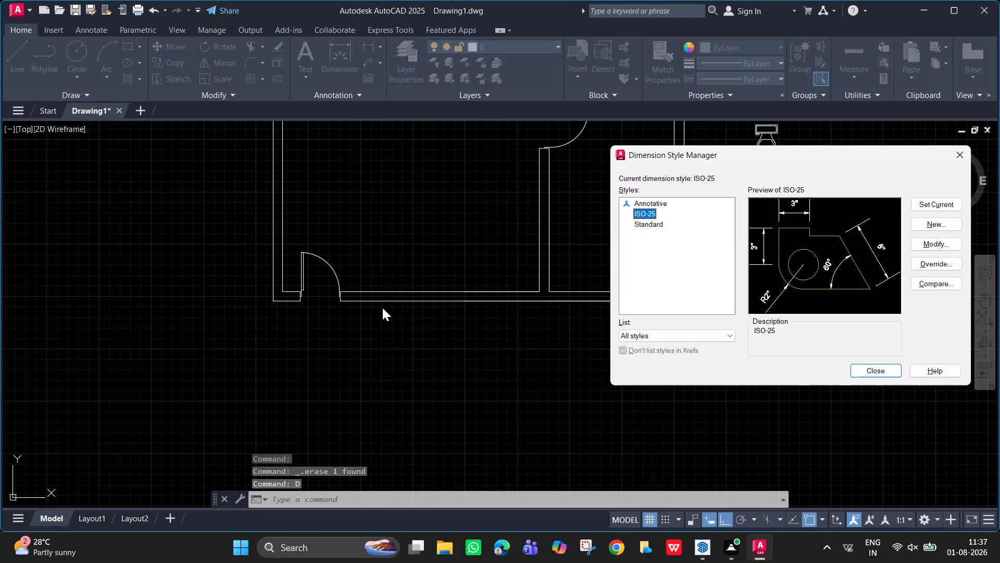
left_click(936, 237)
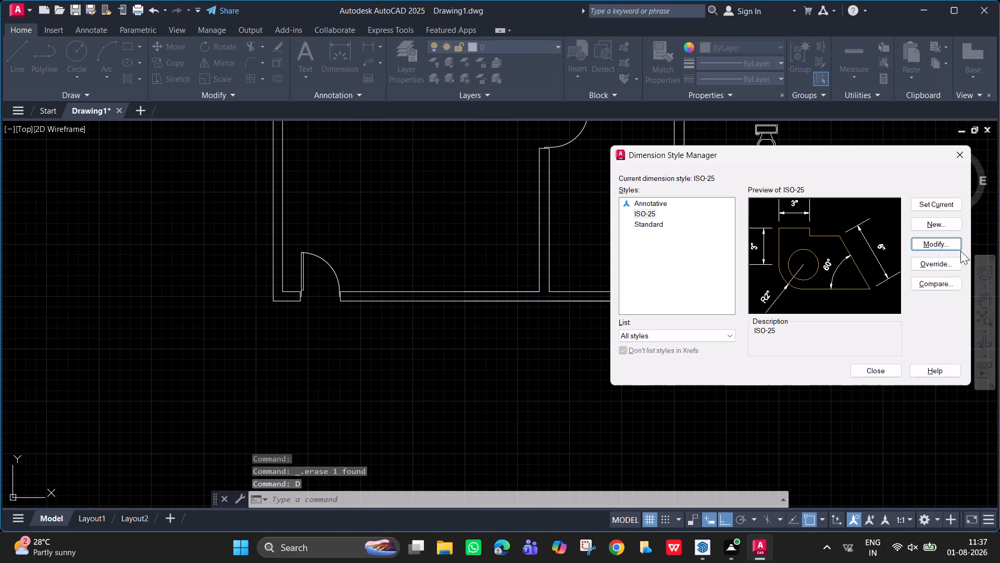
left_click(940, 248)
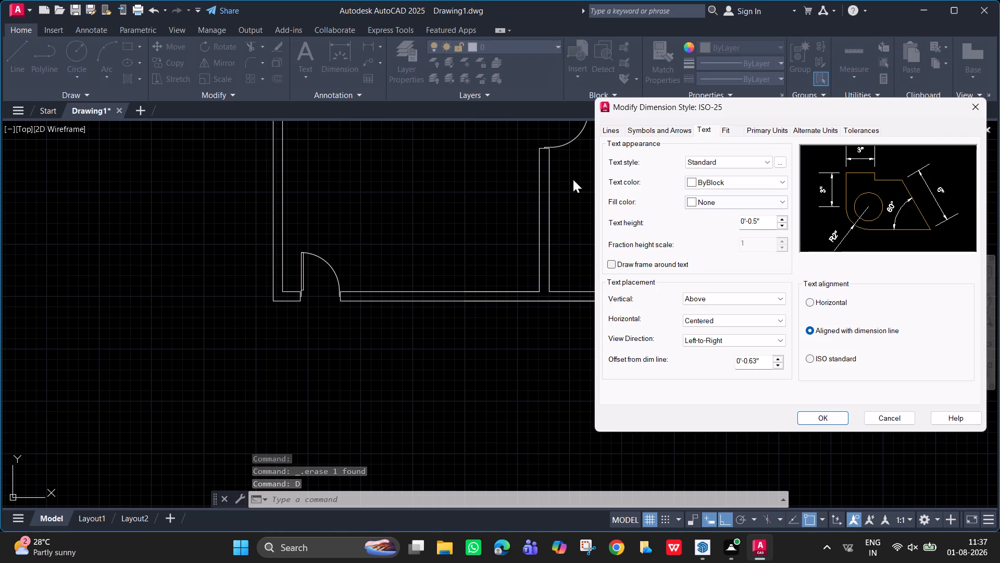
left_click(709, 131)
left_click(770, 224)
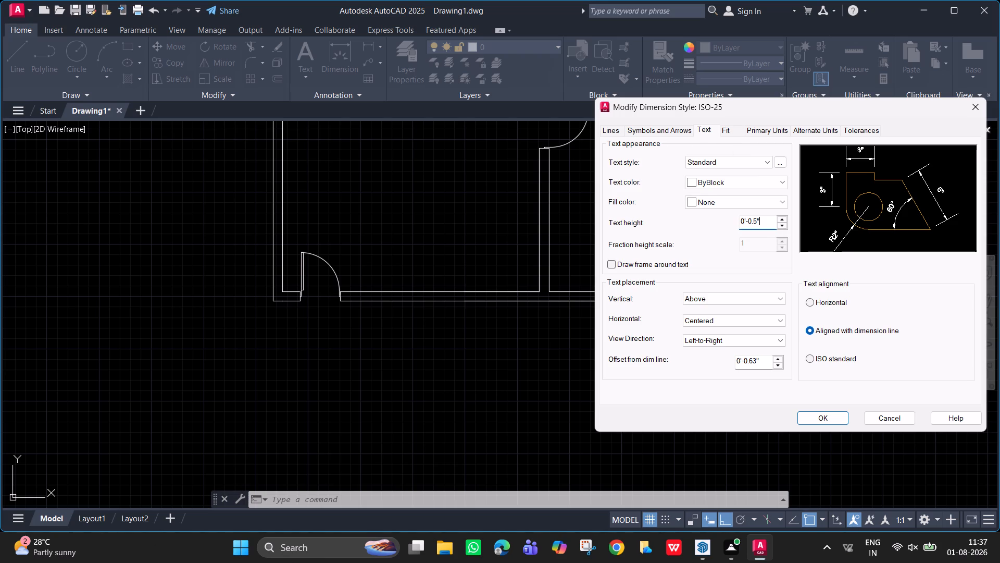
key("BackSpace")
key("BackSpace")
key("BackSpace")
key("BackSpace")
key("1")
key("Return")
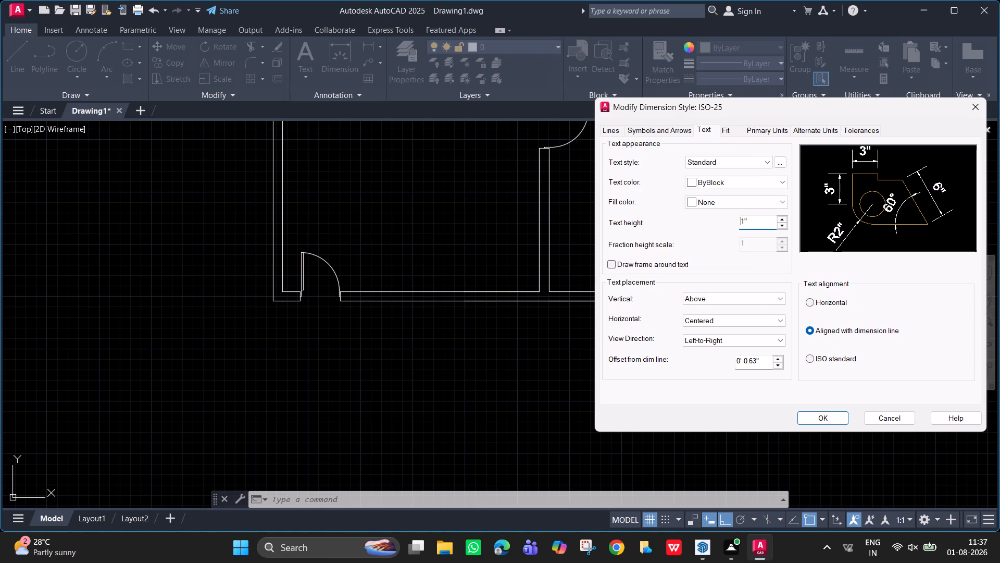
left_click(829, 419)
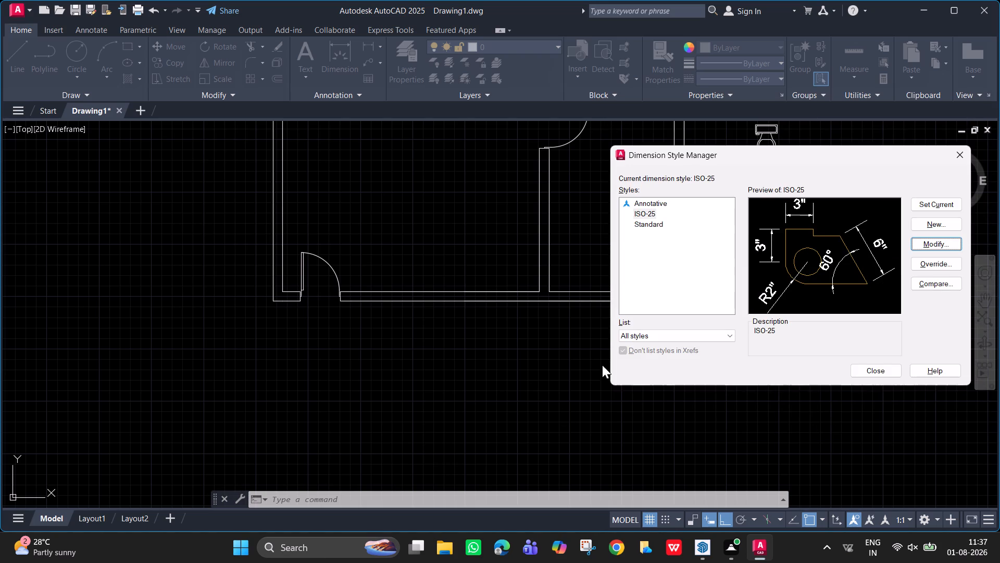
left_click(949, 196)
left_click(944, 203)
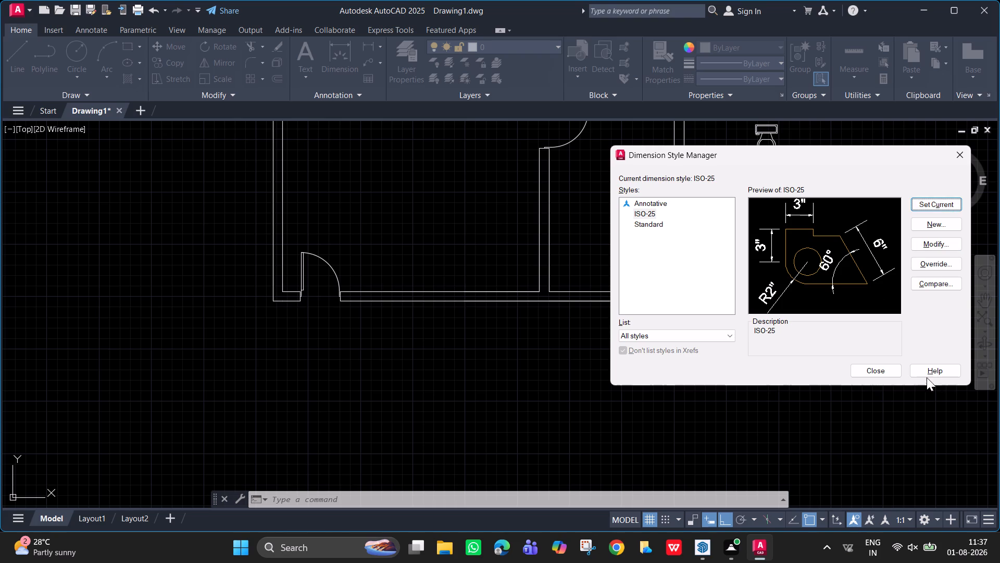
left_click(881, 364)
Add a linear dimension between the south wall's two outer corners, placed a little below the wall, and check its text size.
scroll(291, 315, "up", 2)
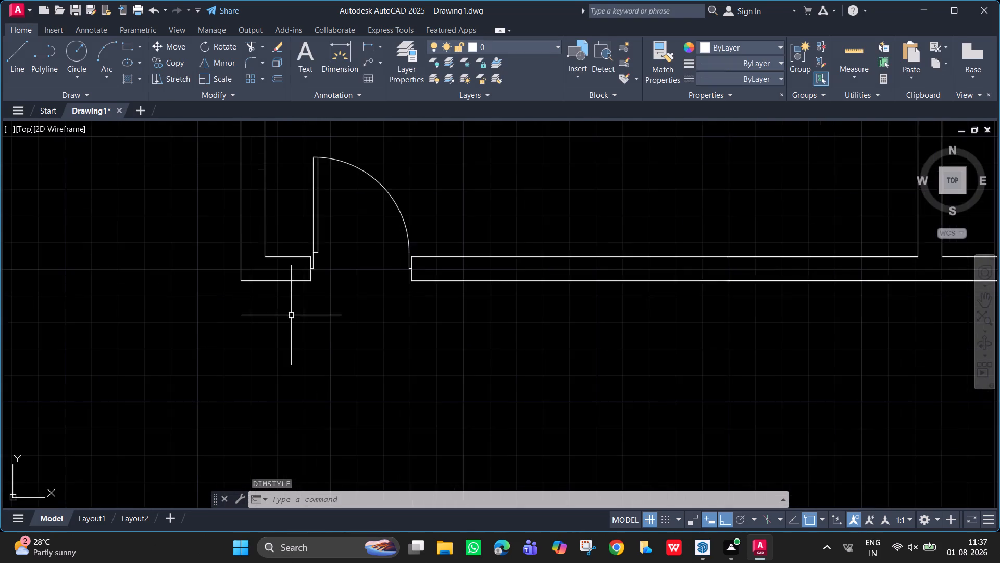
scroll(291, 315, "down", 2)
left_click(364, 43)
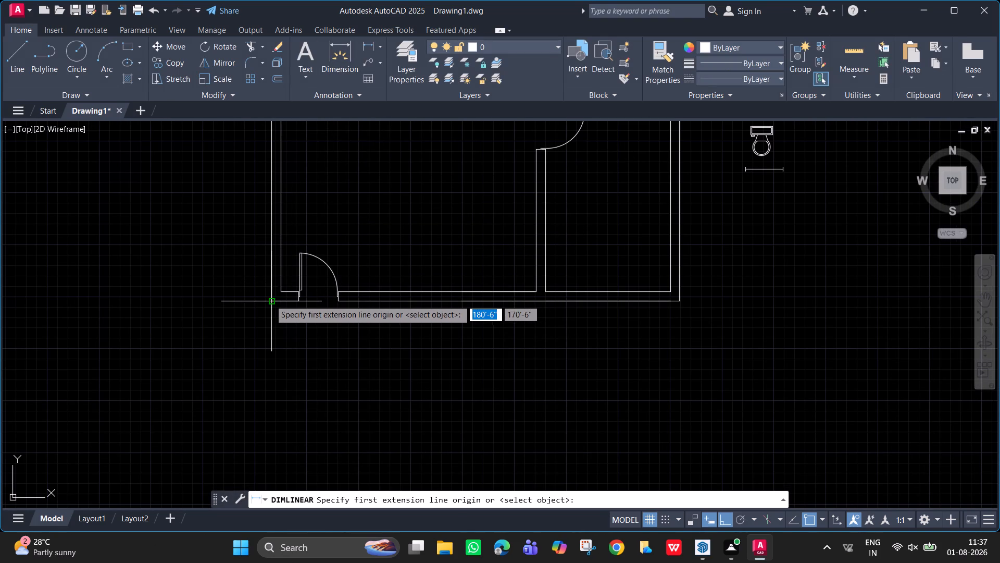
left_click(270, 300)
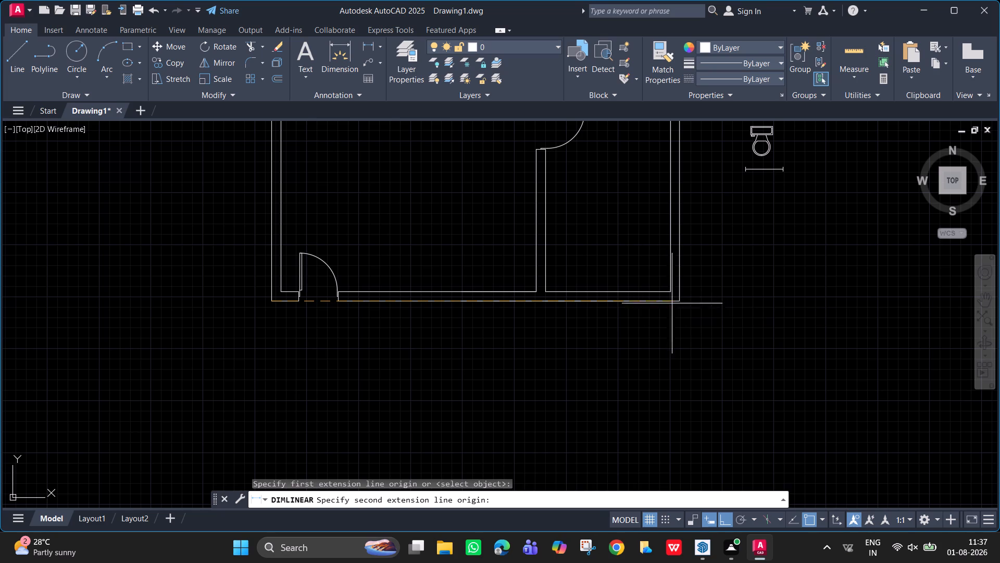
left_click(680, 303)
left_click(677, 327)
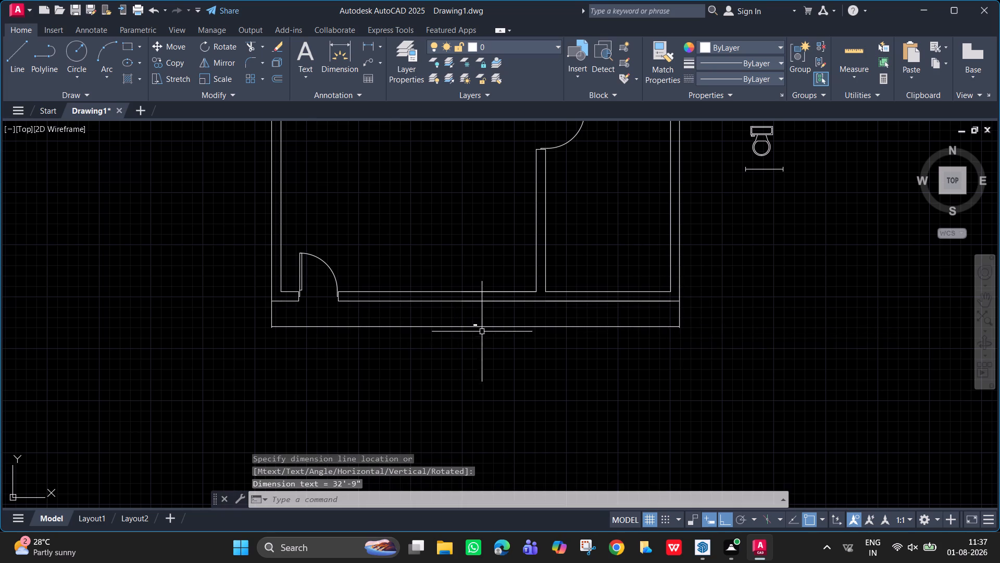
scroll(486, 330, "up", 5)
middle_click_drag(408, 293, 485, 334)
scroll(485, 334, "down", 1)
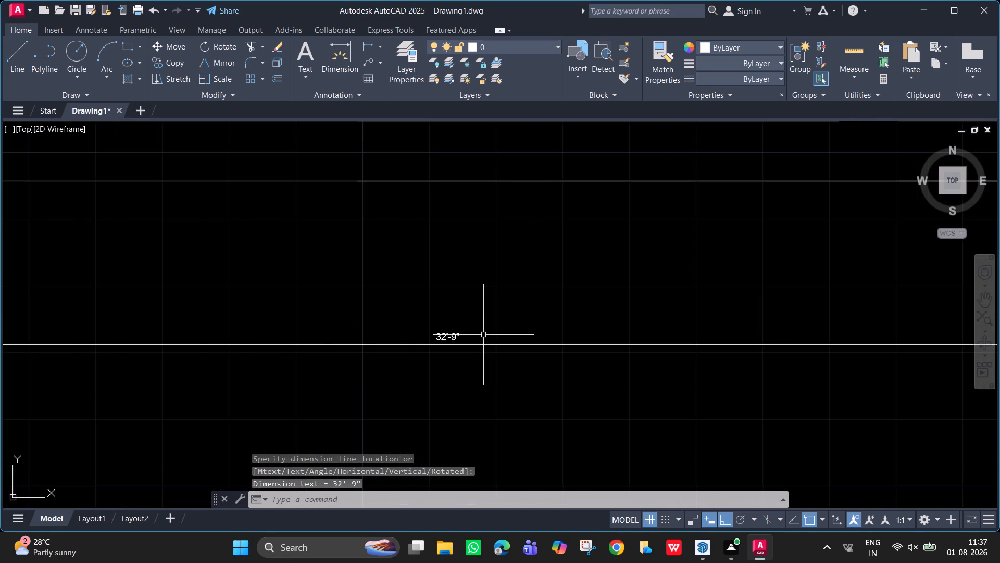
scroll(483, 335, "down", 3)
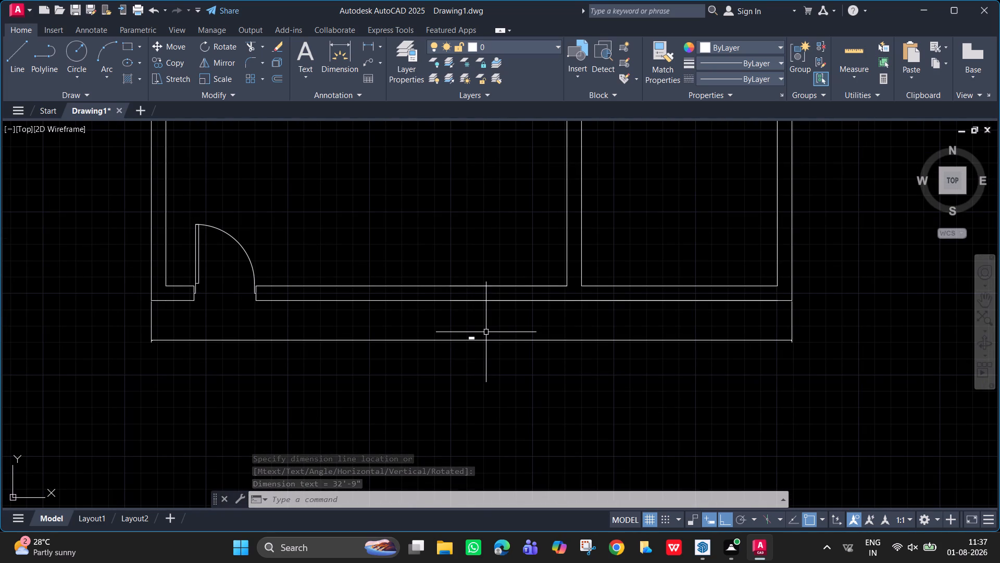
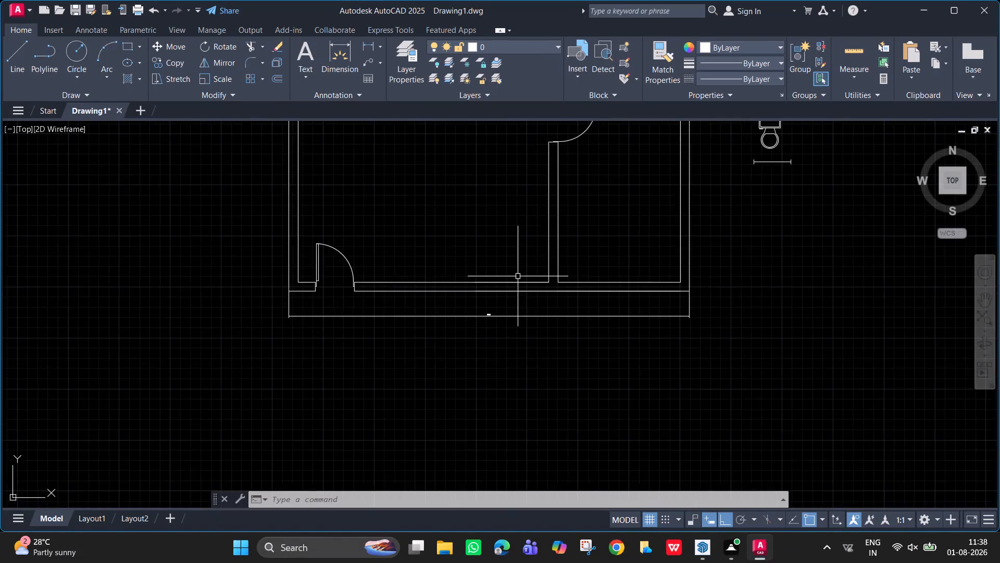
Quick-measure the interior width and depth of the large southwest room.
middle_click_drag(514, 274, 506, 366)
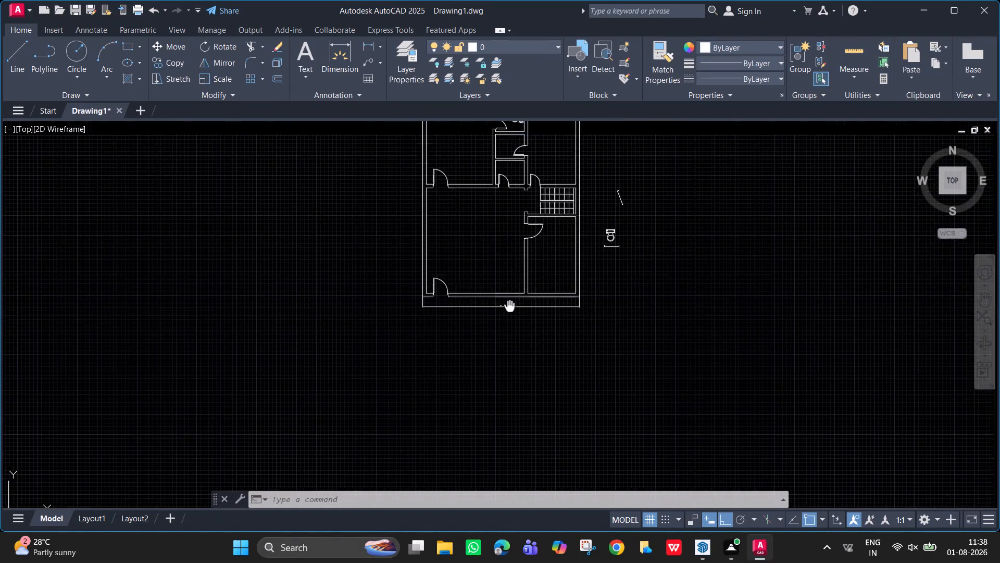
middle_click_drag(506, 366, 480, 460)
scroll(460, 424, "up", 1)
middle_click_drag(460, 424, 463, 378)
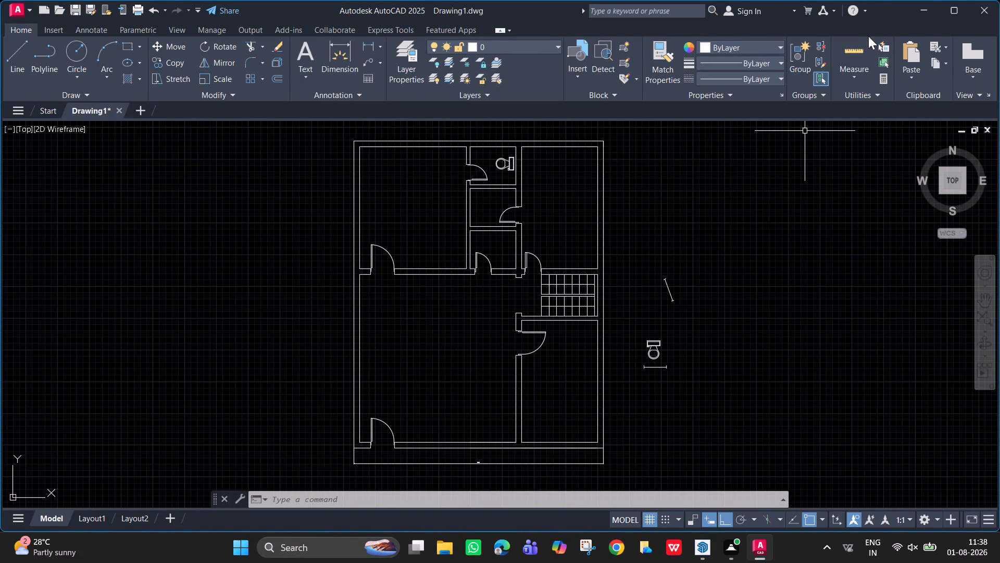
left_click(842, 51)
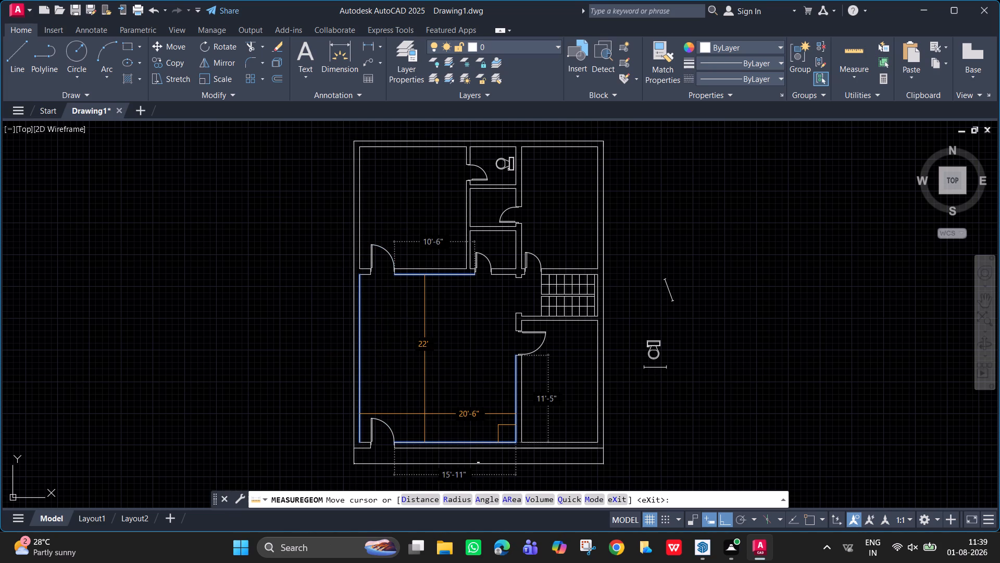
key("Escape")
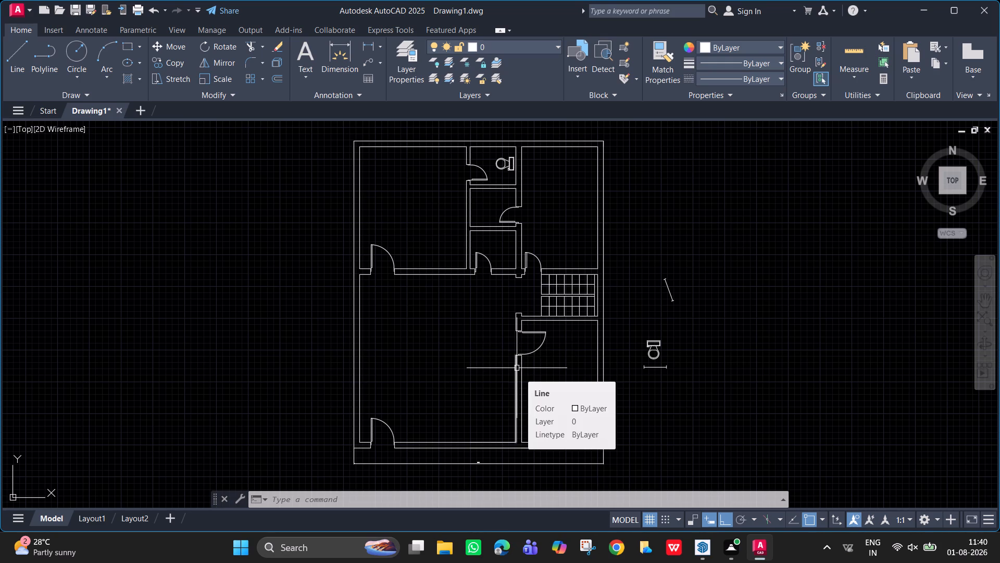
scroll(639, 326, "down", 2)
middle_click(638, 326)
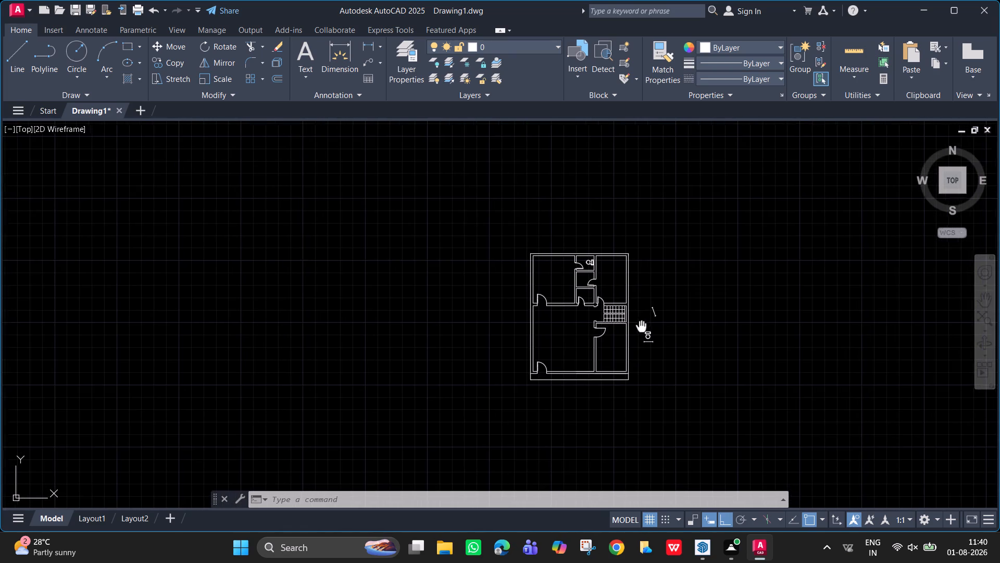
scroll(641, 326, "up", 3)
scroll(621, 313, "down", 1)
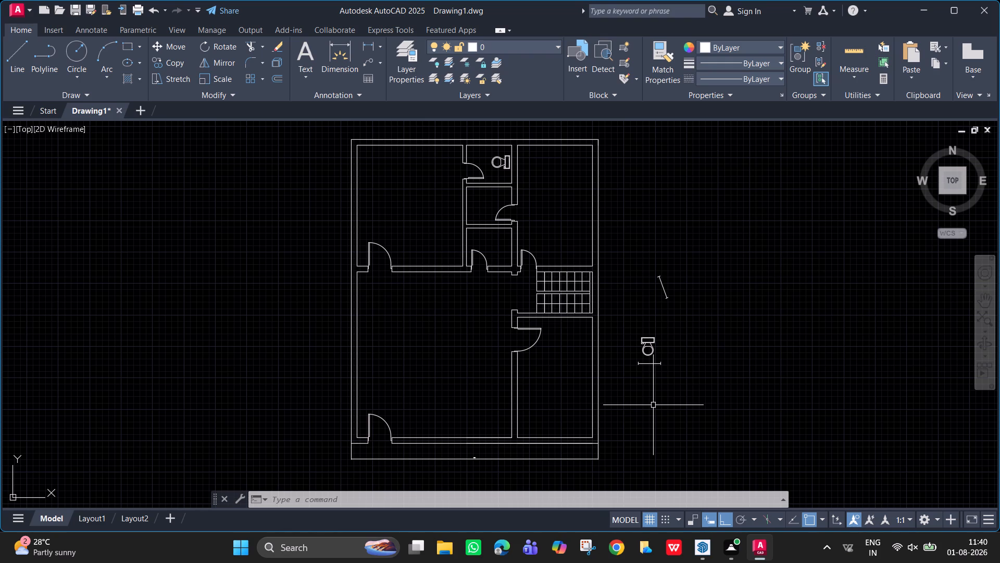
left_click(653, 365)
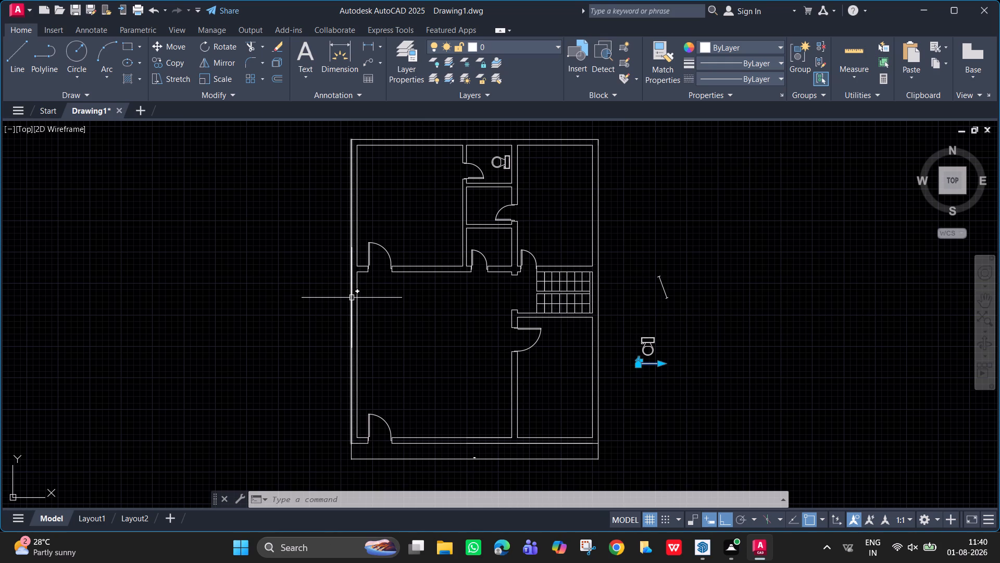
Fillet the two facing horizontal lines between the stair flights to round off the gap's east end.
scroll(579, 316, "up", 1)
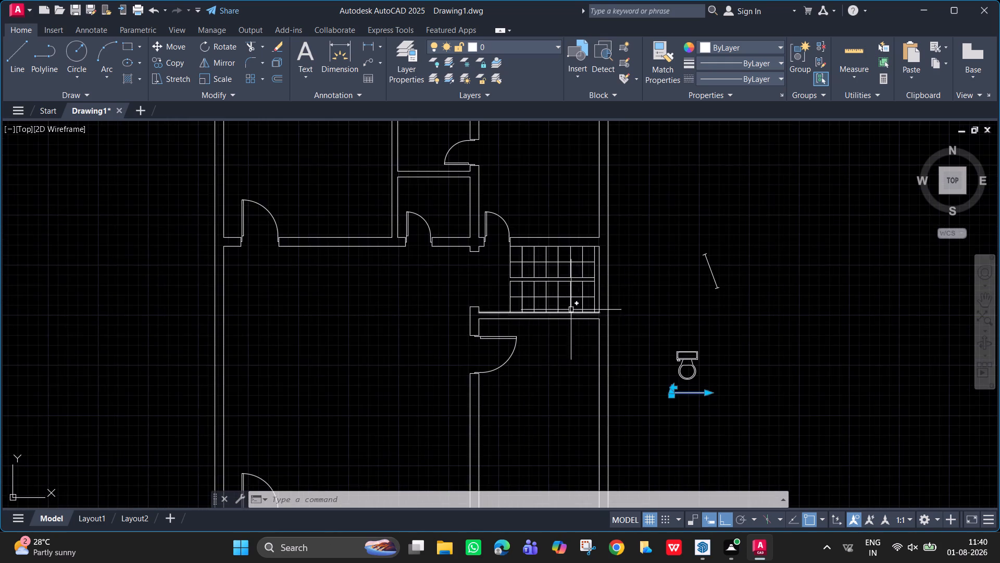
scroll(568, 308, "up", 3)
middle_click_drag(567, 290, 479, 302)
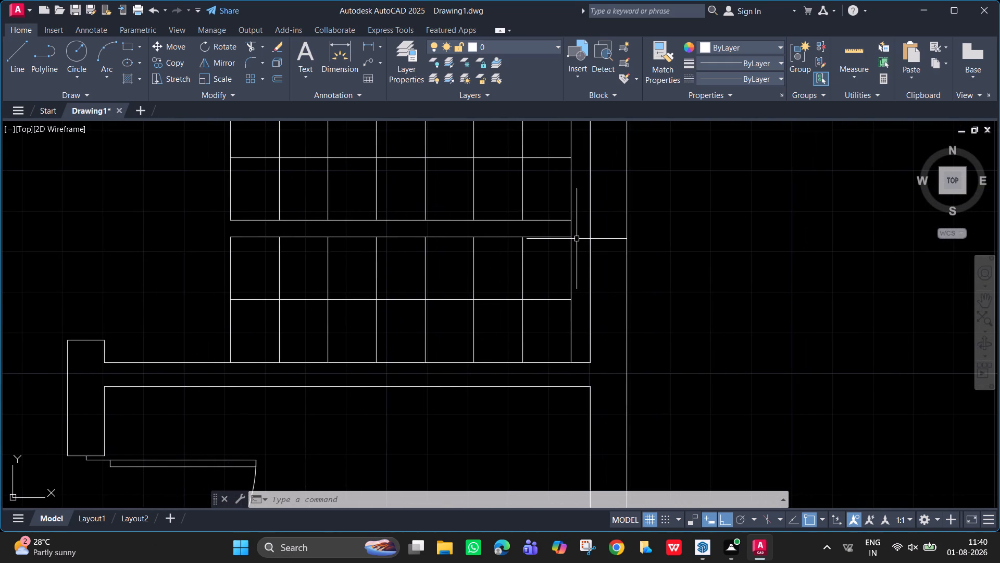
key("f")
key("shift+Return")
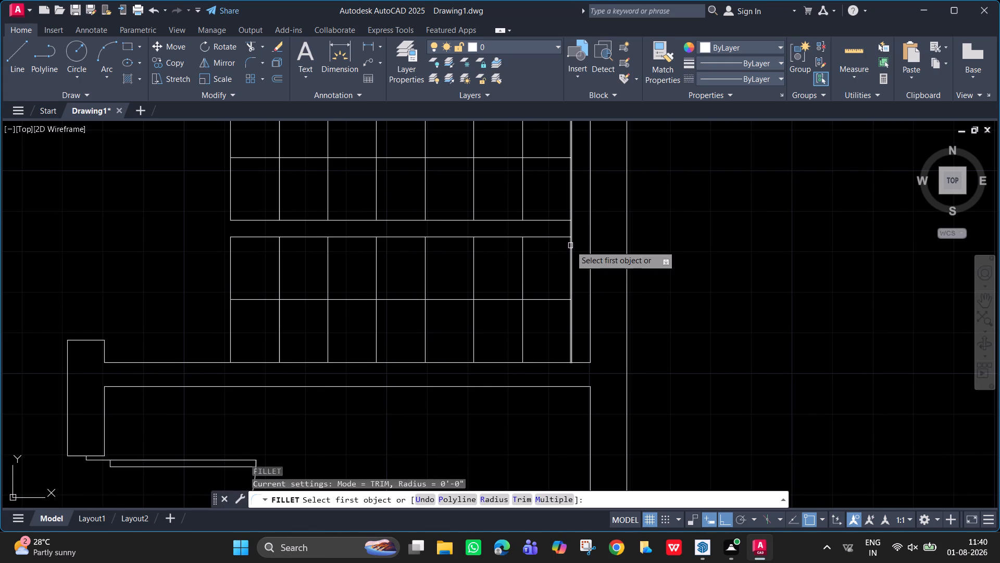
left_click(560, 221)
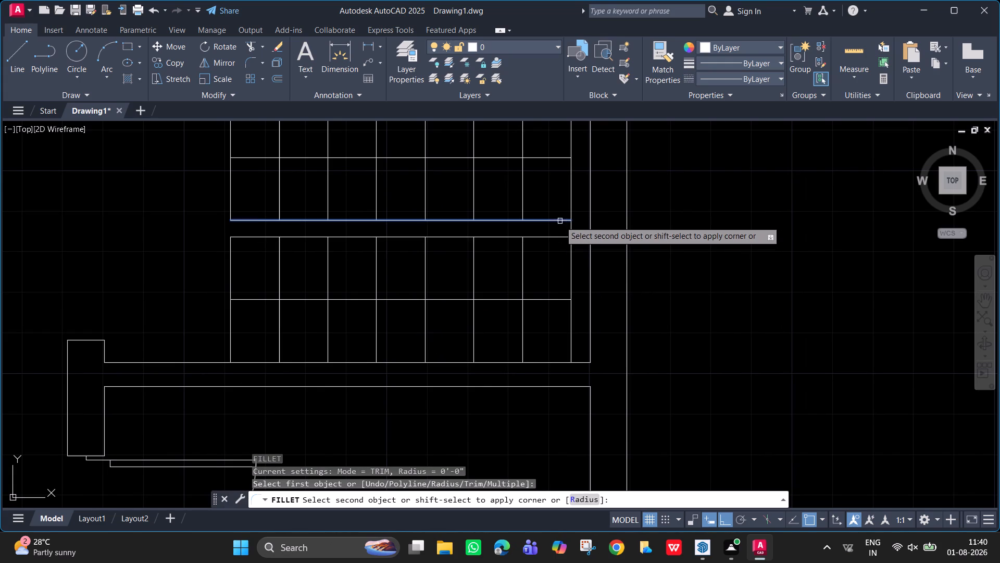
left_click(561, 235)
scroll(591, 221, "down", 2)
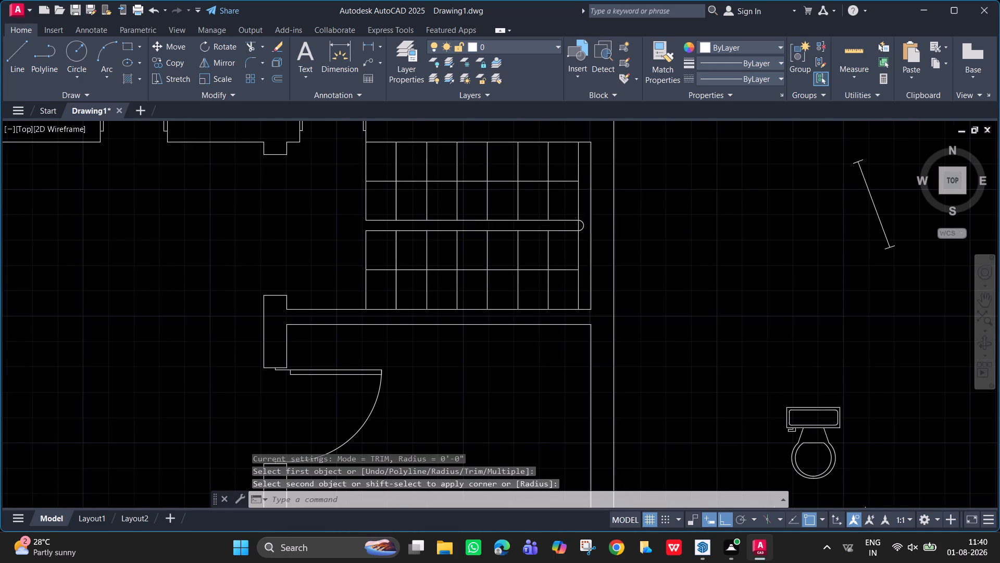
Trim the piece of the easternmost vertical stair line that crosses the rounded gap between the flights.
scroll(582, 226, "up", 3)
type("tr")
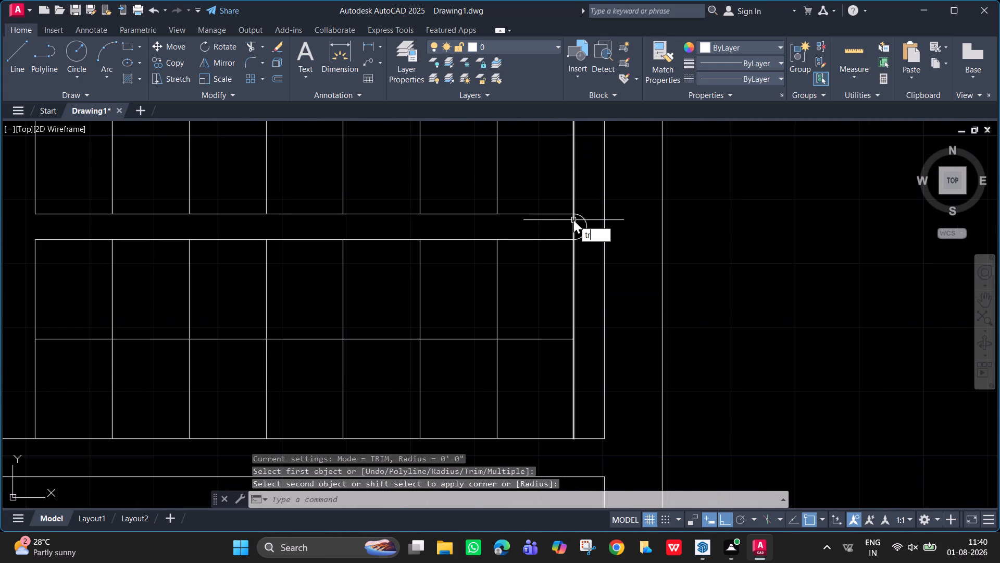
key("Return")
key("Escape")
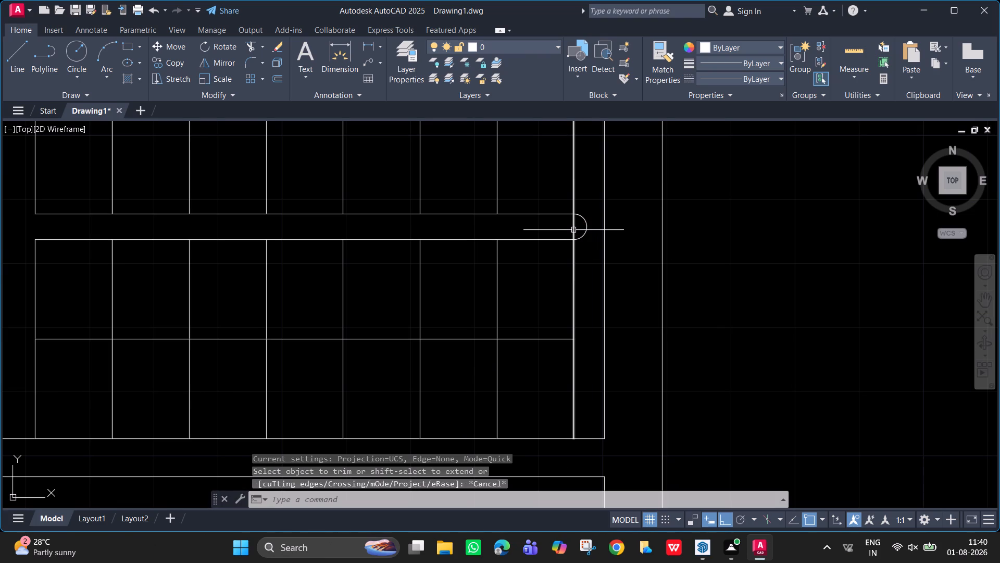
type("tr")
key("Return")
left_click(573, 230)
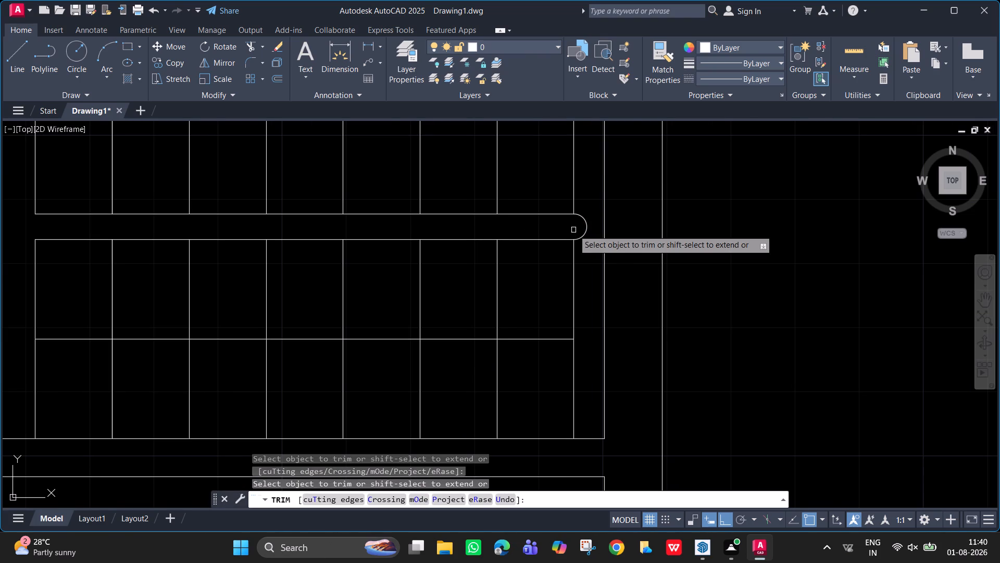
scroll(573, 230, "down", 2)
middle_click_drag(581, 248, 571, 252)
key("Escape")
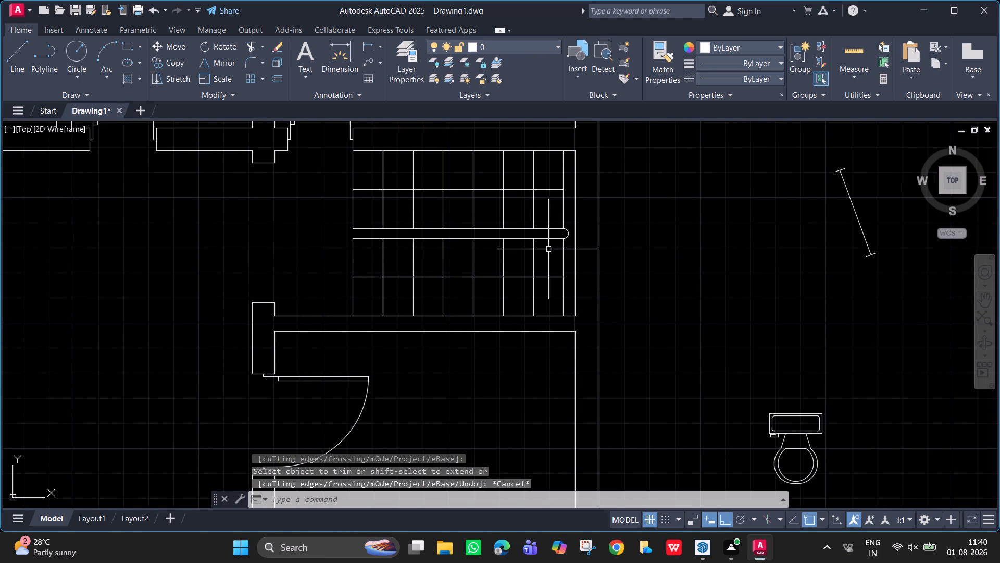
Delete the spare toilet and the two leftover window symbols lying outside the plan's east wall.
scroll(512, 242, "down", 1)
middle_click(511, 246)
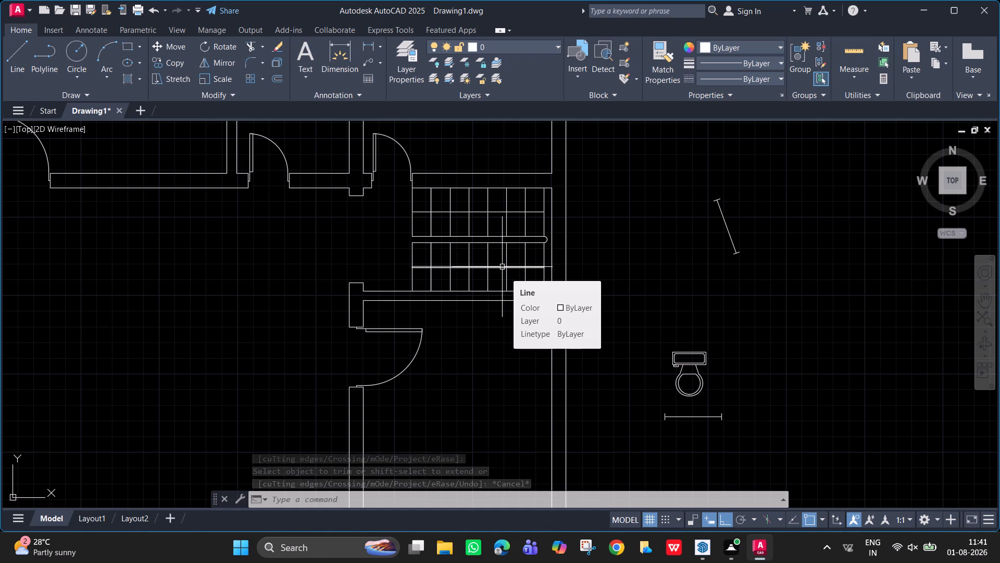
scroll(602, 312, "down", 2)
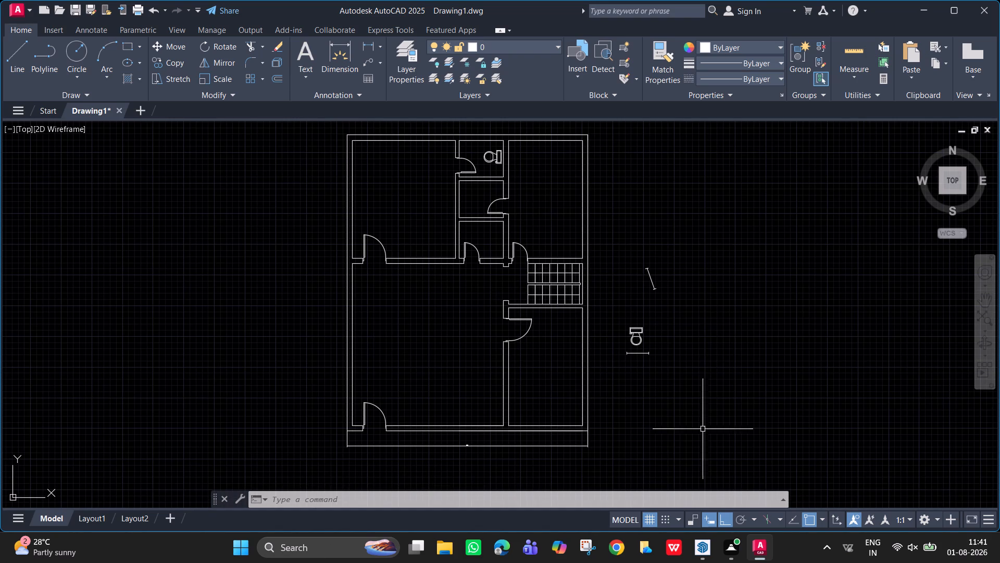
left_click_drag(653, 377, 623, 262)
left_click(640, 247)
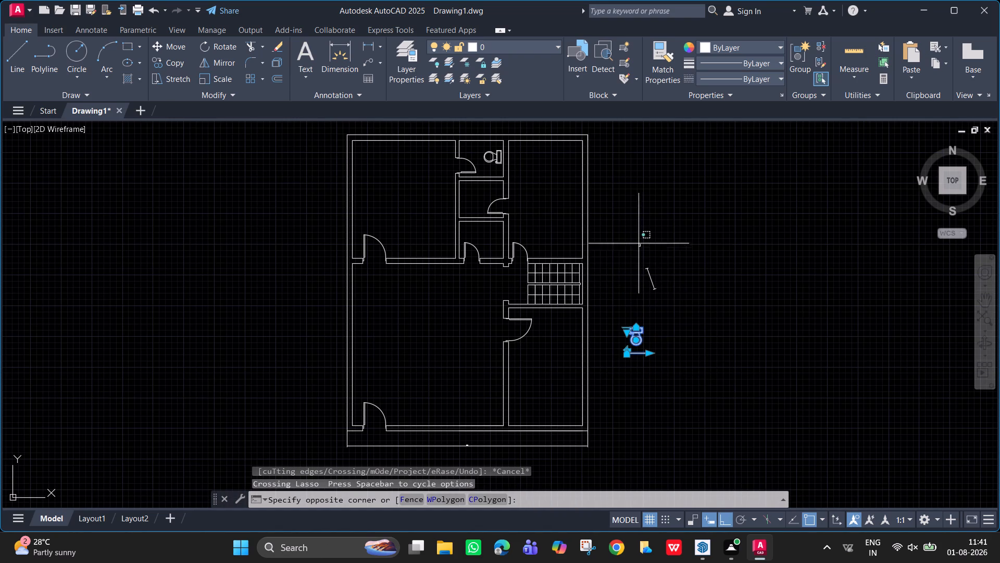
left_click_drag(656, 315, 640, 272)
key("Delete")
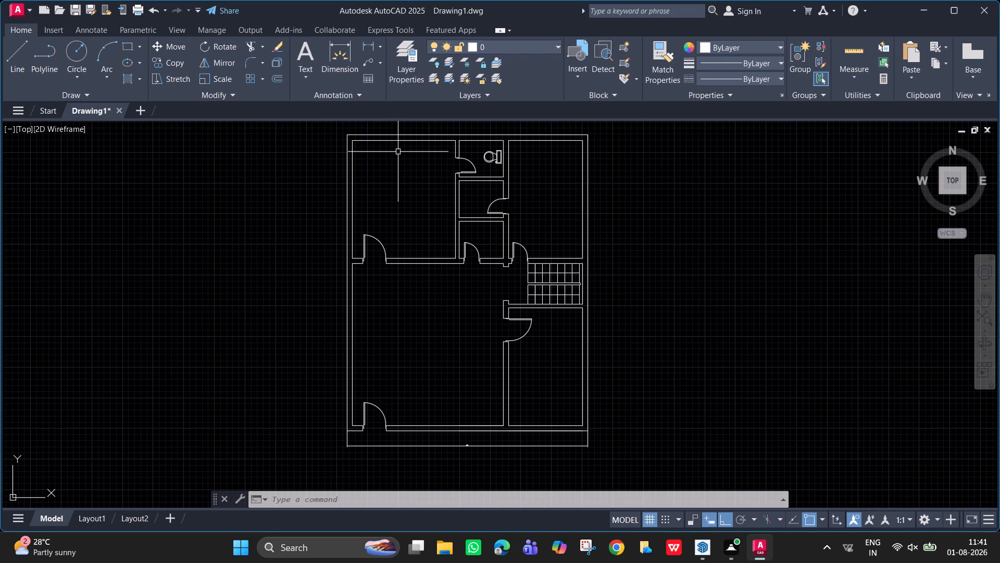
Insert a Window - Imperial block from the architectural tool palette into the empty area east of the plan.
type("tp")
key("Return")
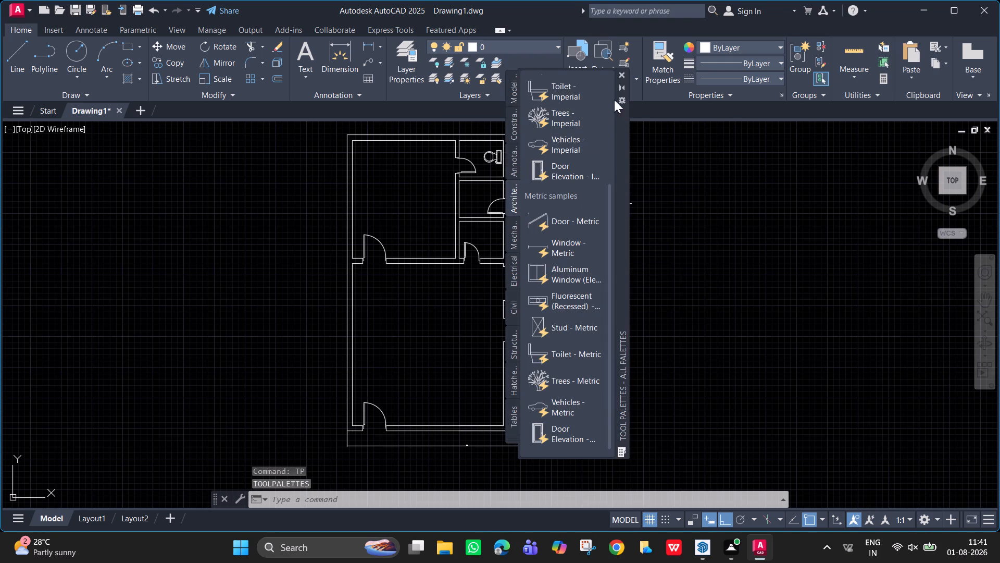
scroll(576, 148, "up", 5)
left_click(572, 131)
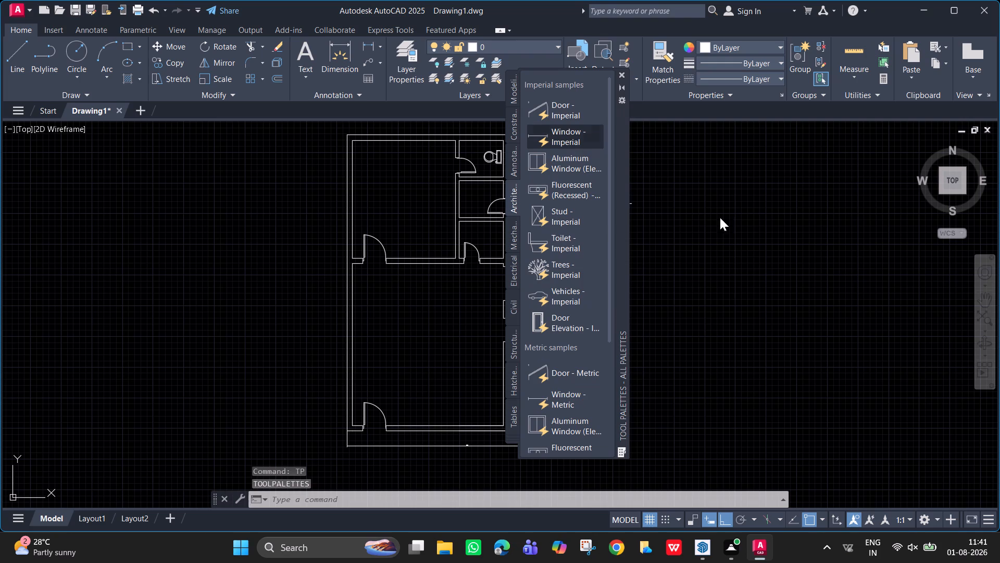
left_click(734, 228)
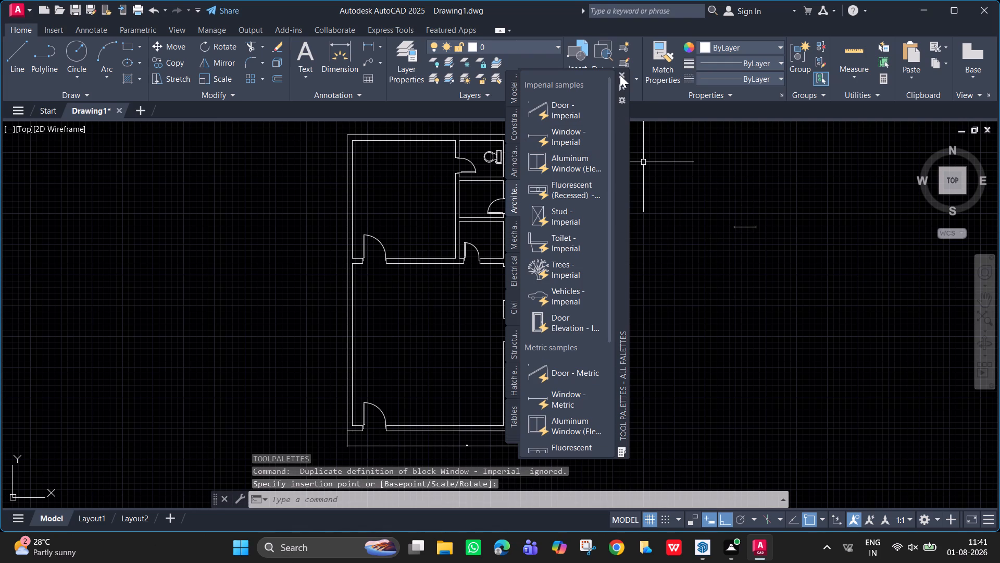
left_click(620, 75)
Lengthen the new window block by stretching its east end outward.
left_click(756, 228)
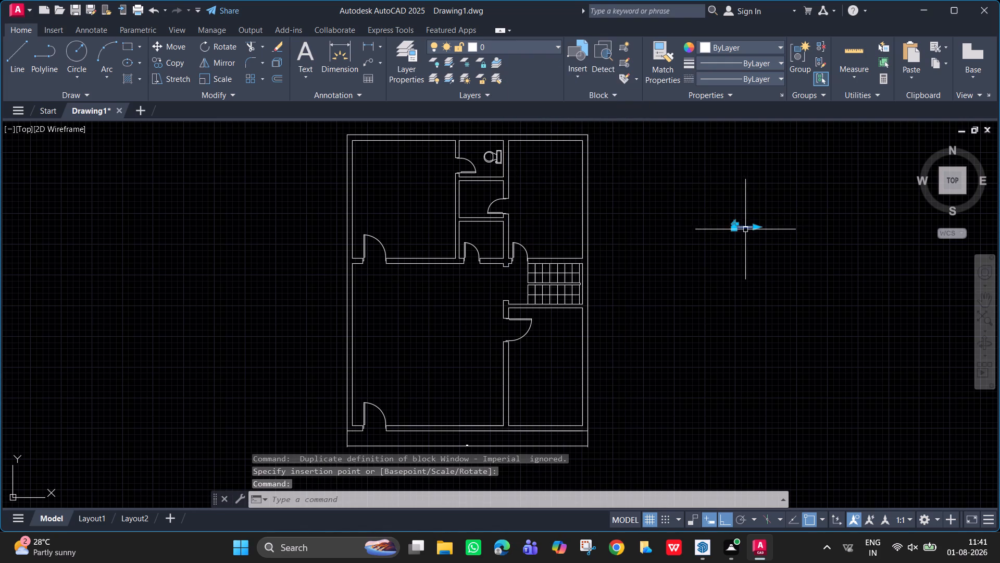
left_click_drag(756, 228, 785, 235)
left_click(784, 235)
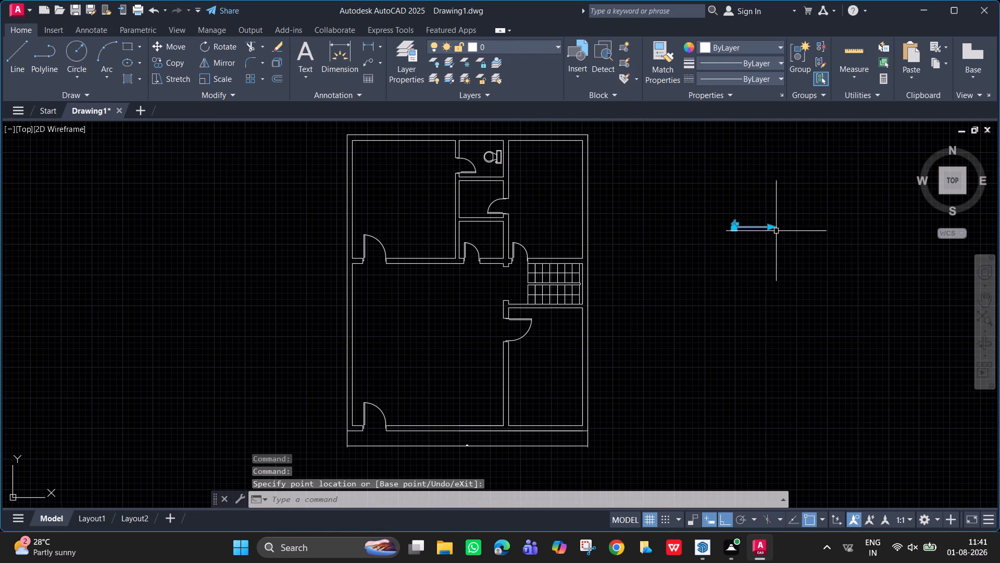
scroll(764, 222, "up", 3)
left_click(709, 196)
left_click(728, 257)
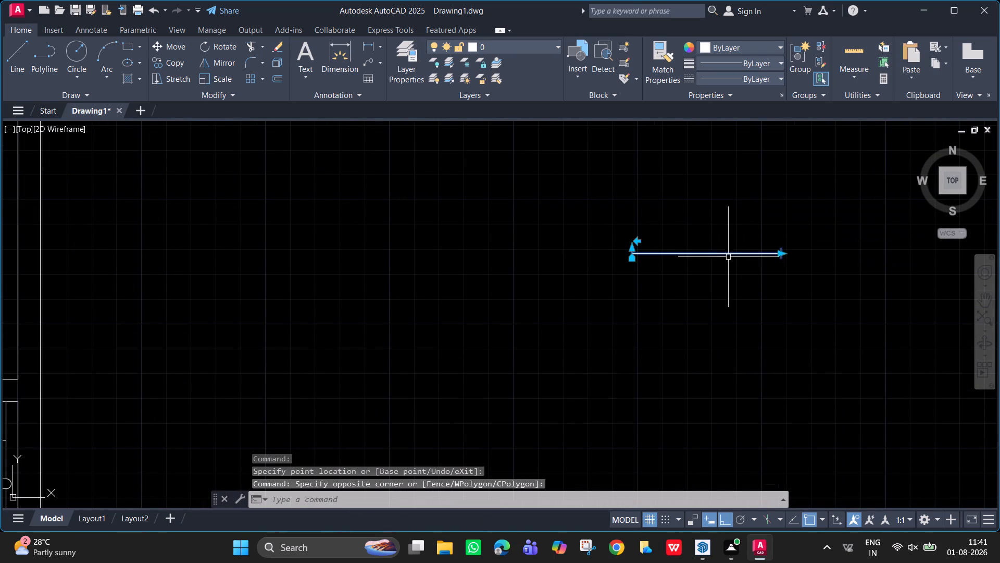
left_click(724, 236)
left_click(722, 227)
key("Escape")
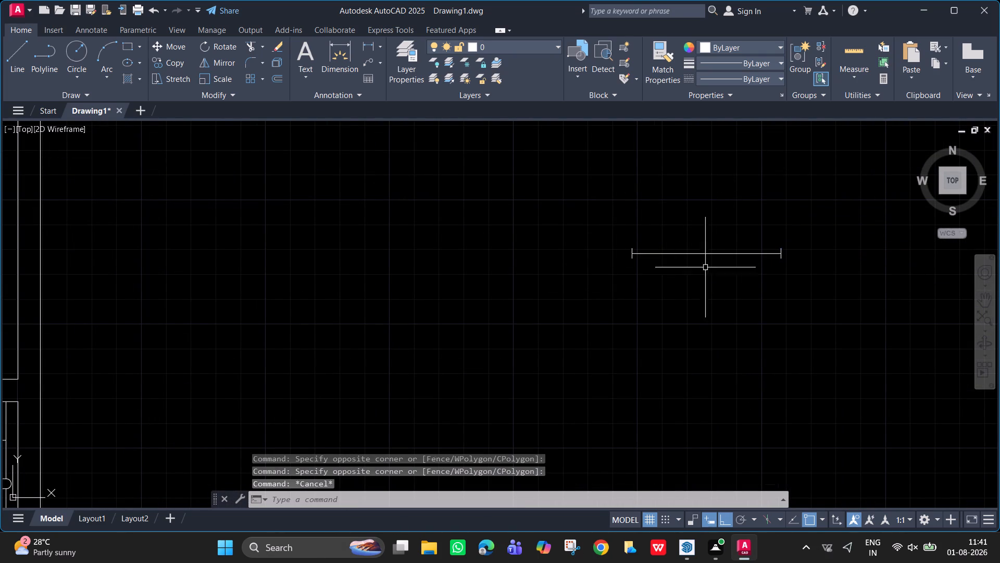
Move the window by its west end, with Ortho off, into the north outer wall of the northwest room.
left_click(696, 254)
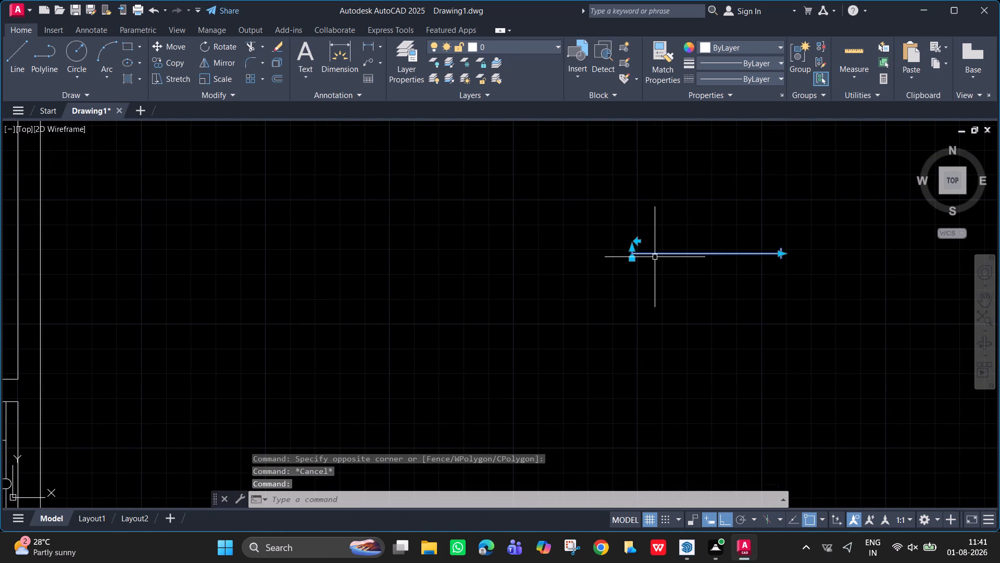
key("m")
key("Return")
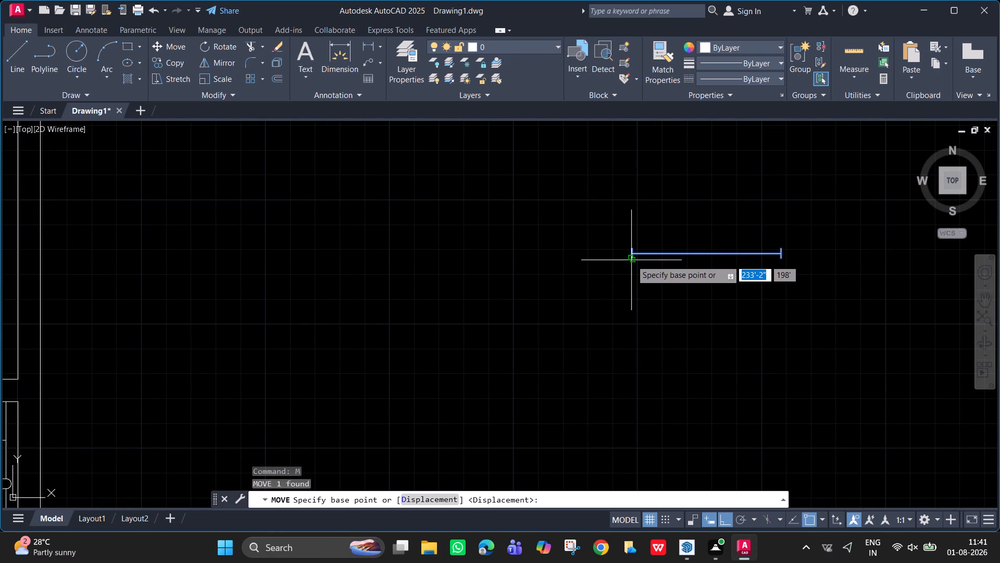
left_click(631, 260)
scroll(357, 247, "down", 2)
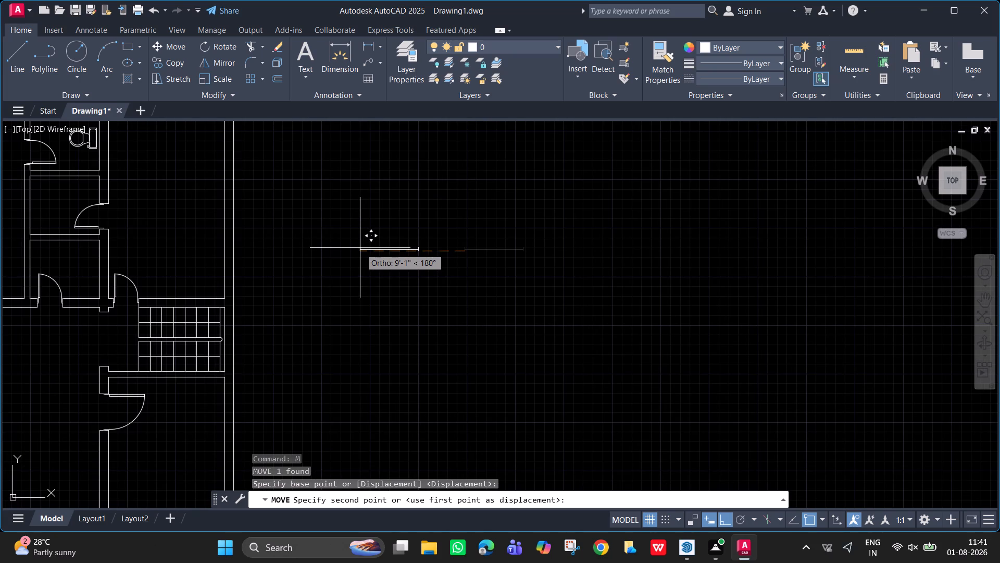
key("F8")
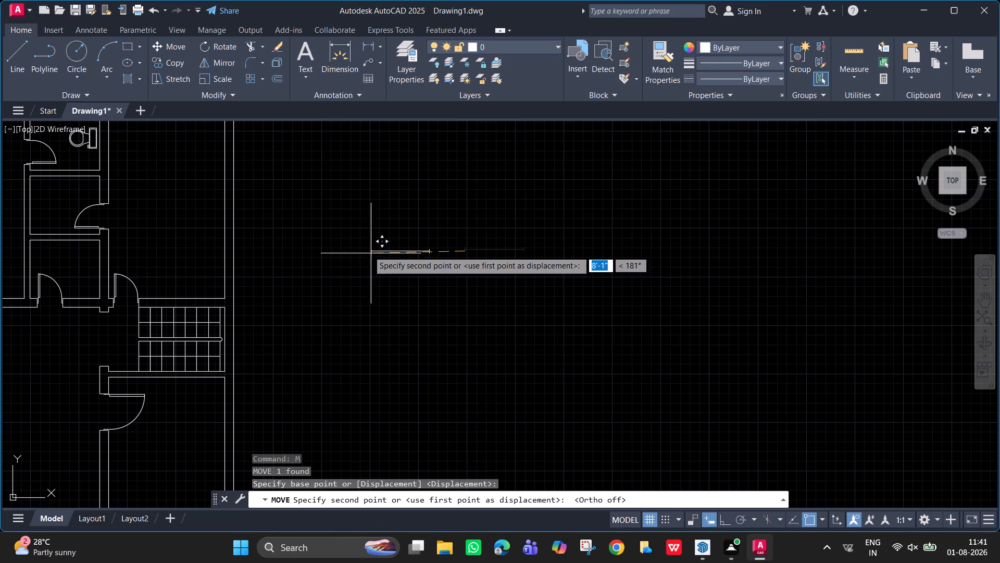
scroll(153, 201, "down", 2)
middle_click_drag(158, 213, 451, 323)
scroll(447, 320, "up", 3)
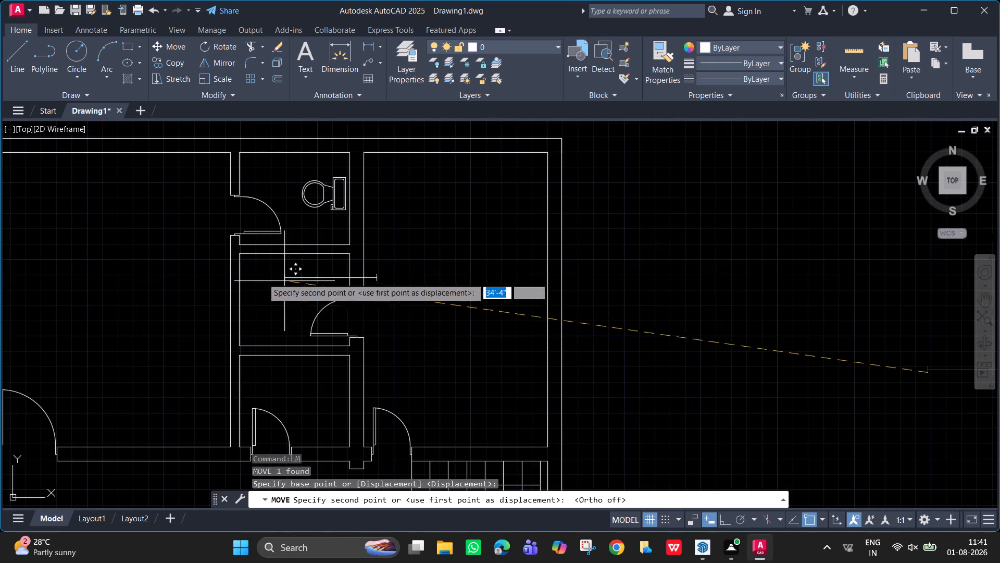
middle_click_drag(107, 246, 532, 349)
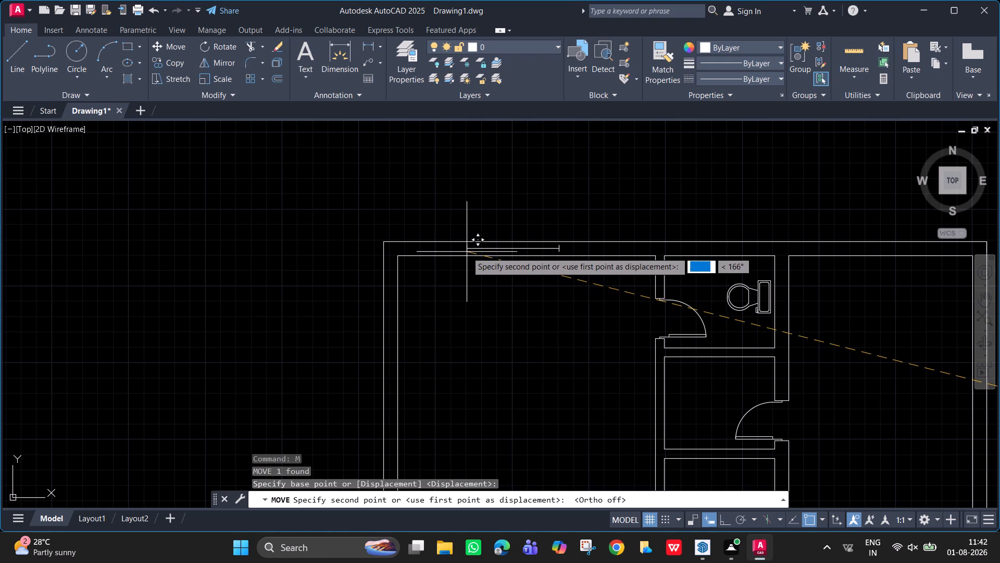
left_click(473, 249)
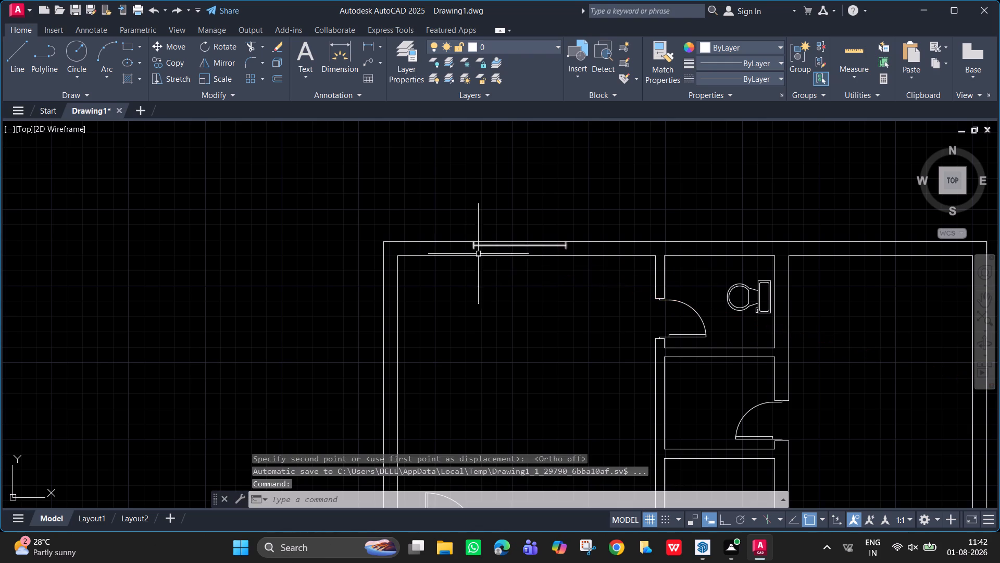
scroll(488, 247, "up", 2)
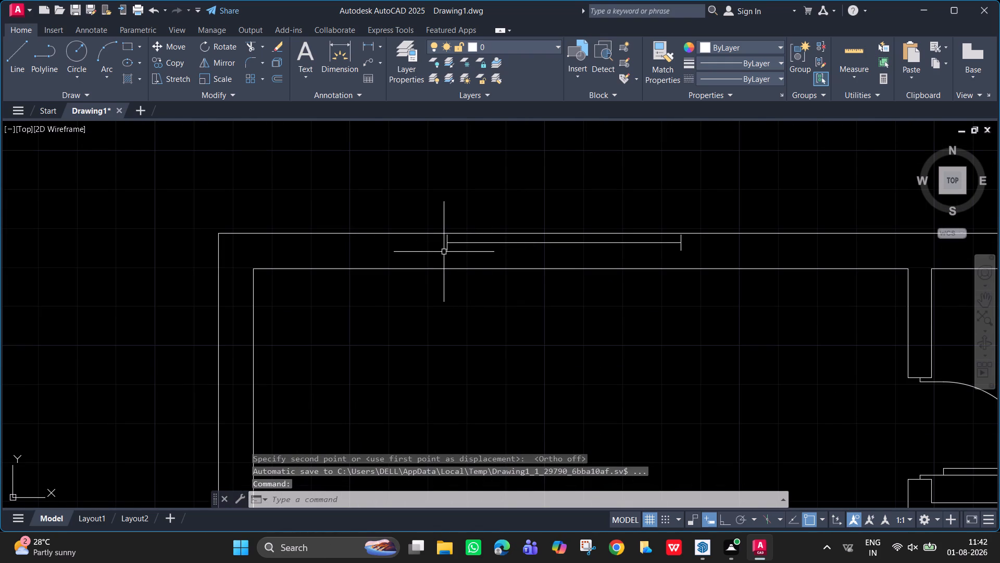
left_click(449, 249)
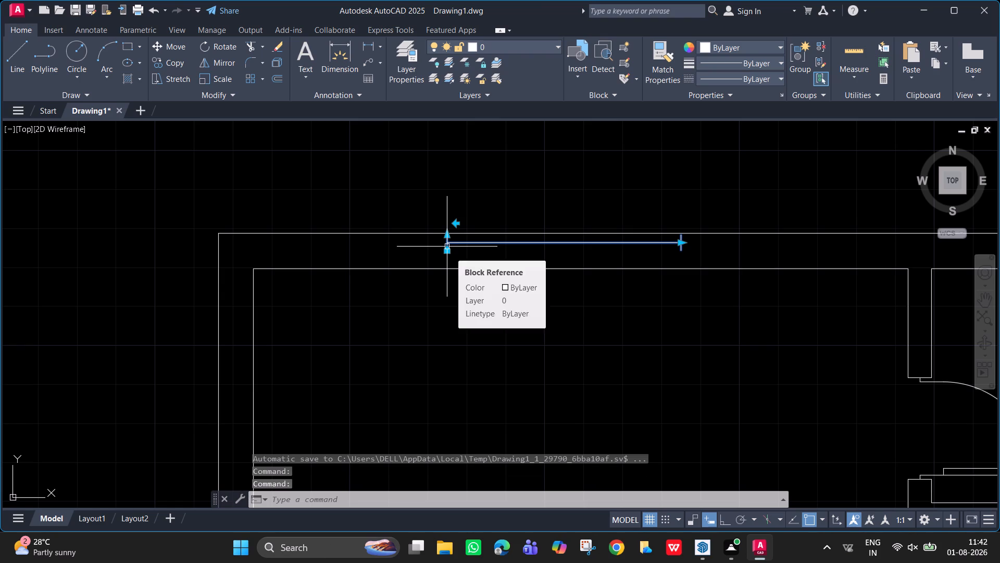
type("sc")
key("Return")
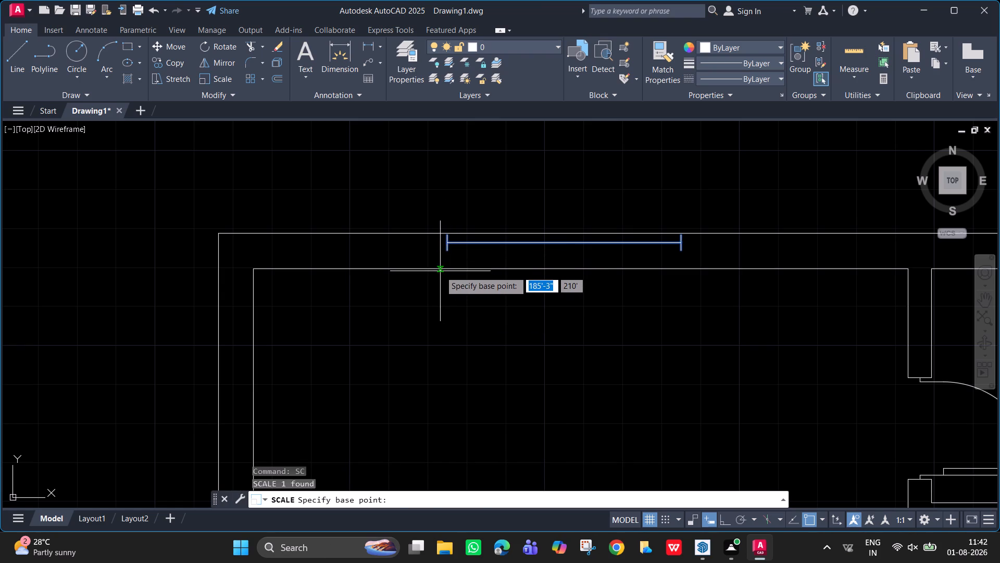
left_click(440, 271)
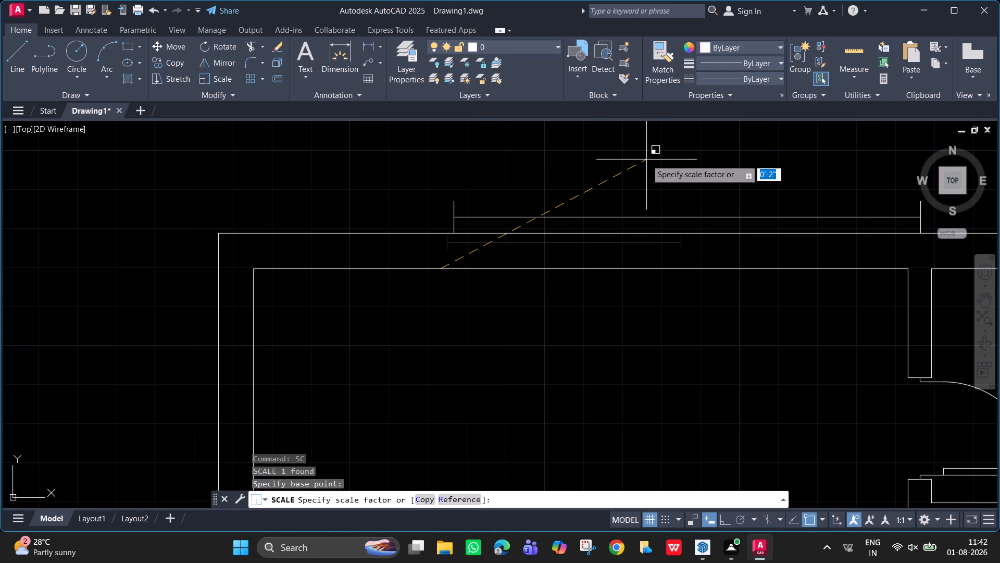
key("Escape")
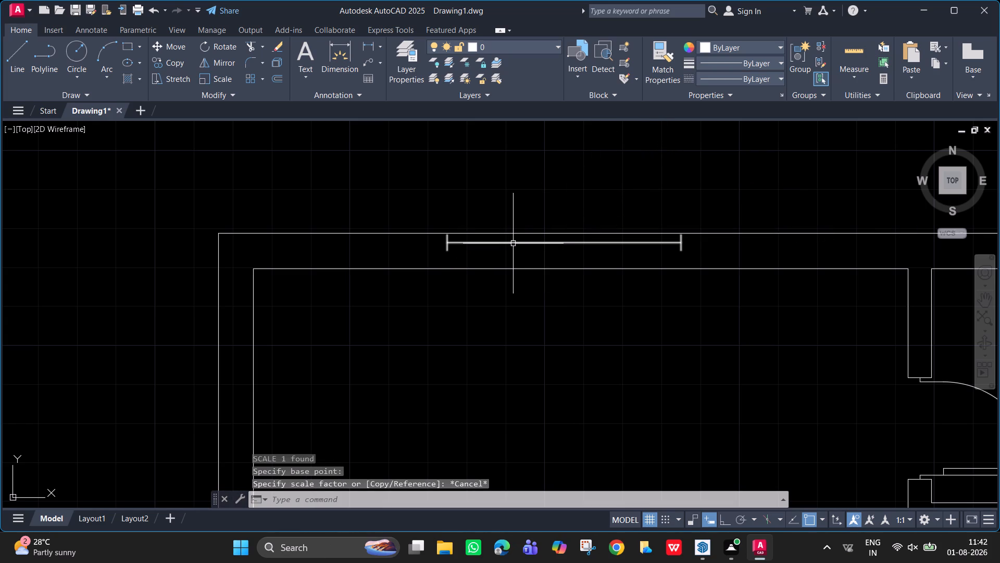
Delete the window block from the north outer wall of the northwest room.
left_click(513, 243)
key("Delete")
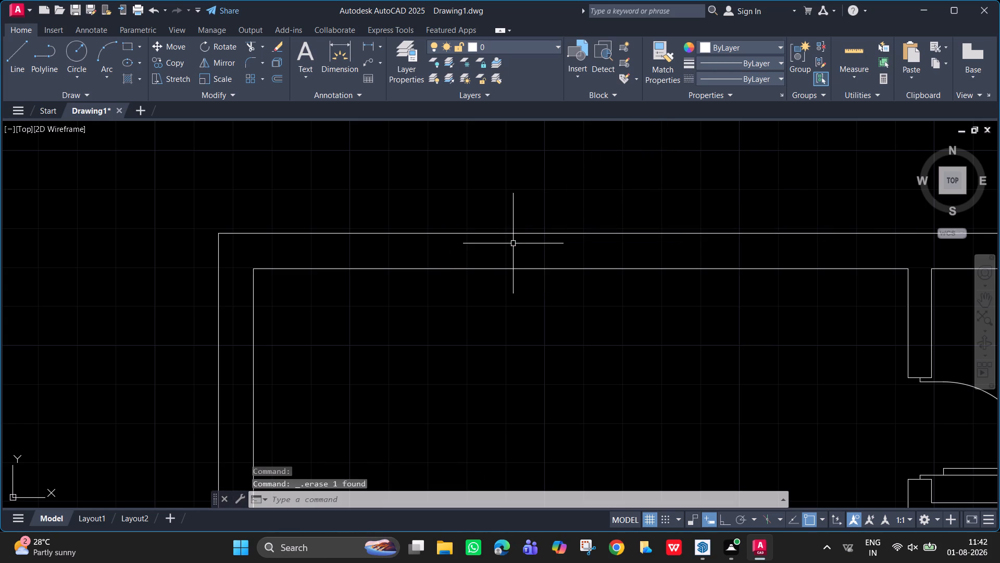
Draw a 9" line across the north outer wall of the northwest room as the window's west jamb.
key("l")
key("Return")
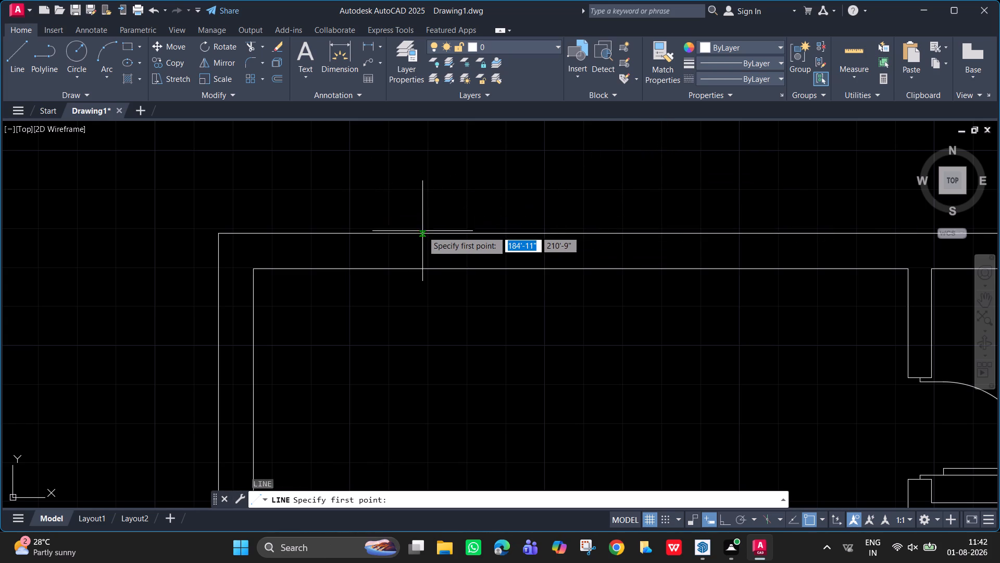
left_click(425, 233)
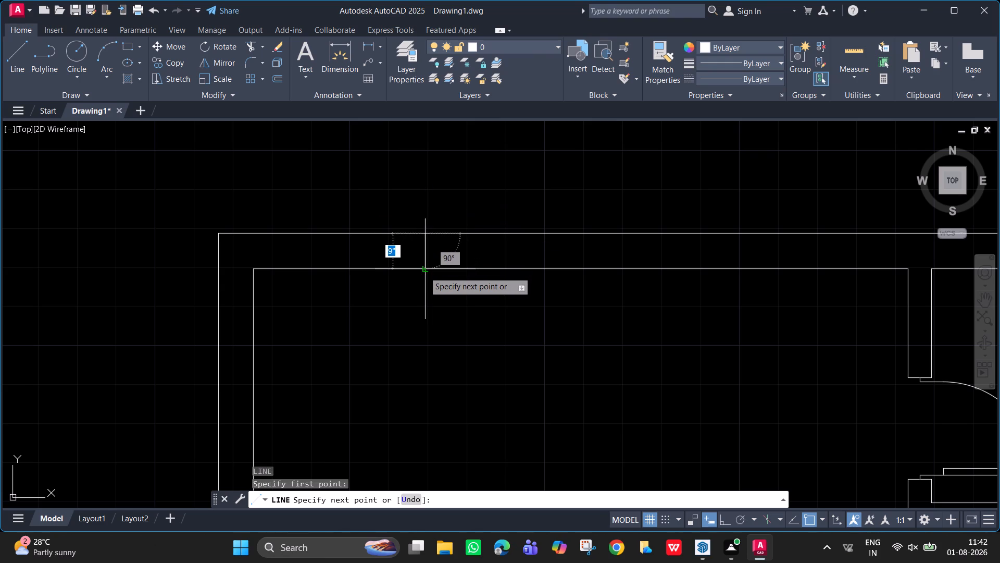
left_click(424, 272)
key("space")
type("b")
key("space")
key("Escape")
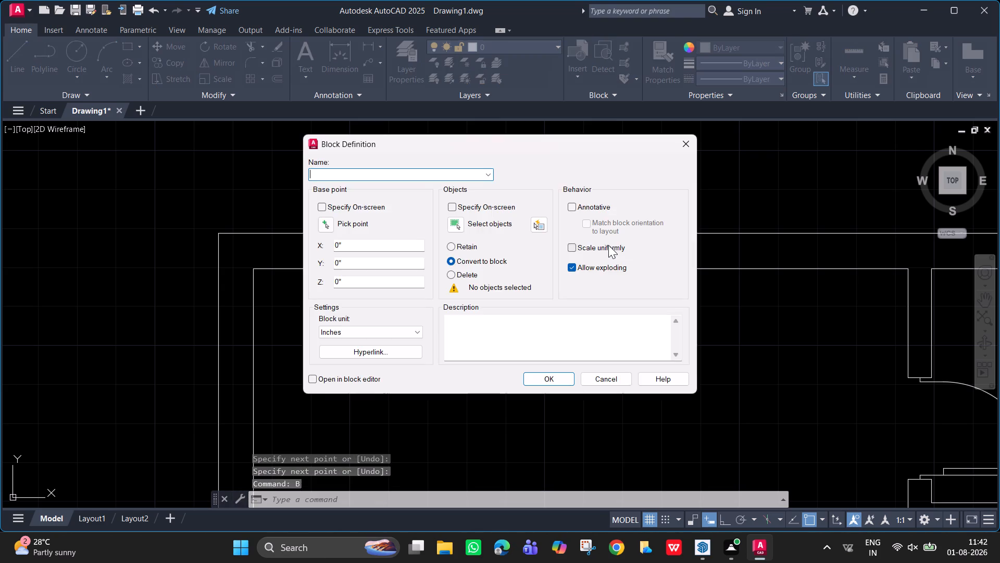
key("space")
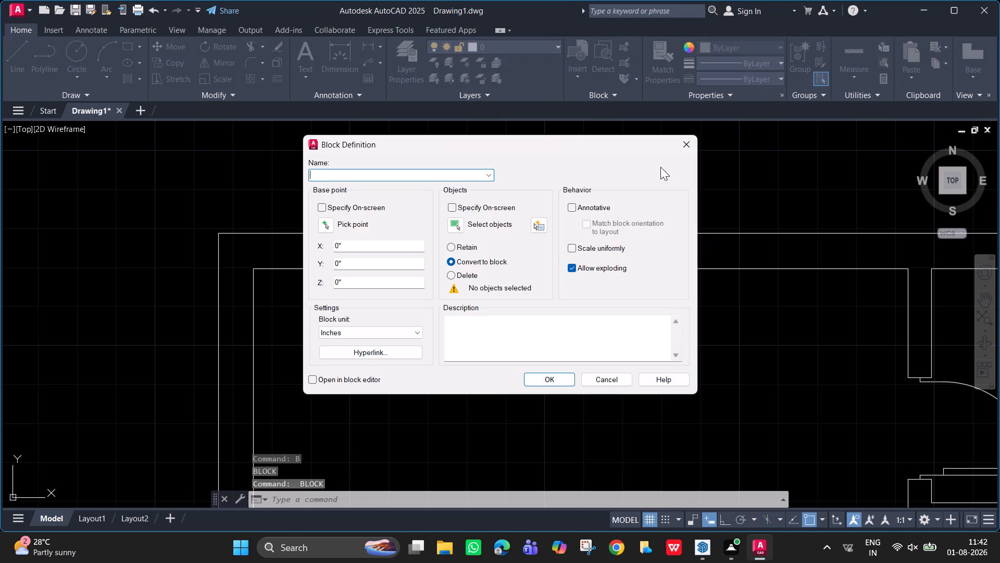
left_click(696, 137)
Draw the window's east jamb across the wall and join both jambs with a mid-wall line about 5'-4" long.
key("l")
key("Return")
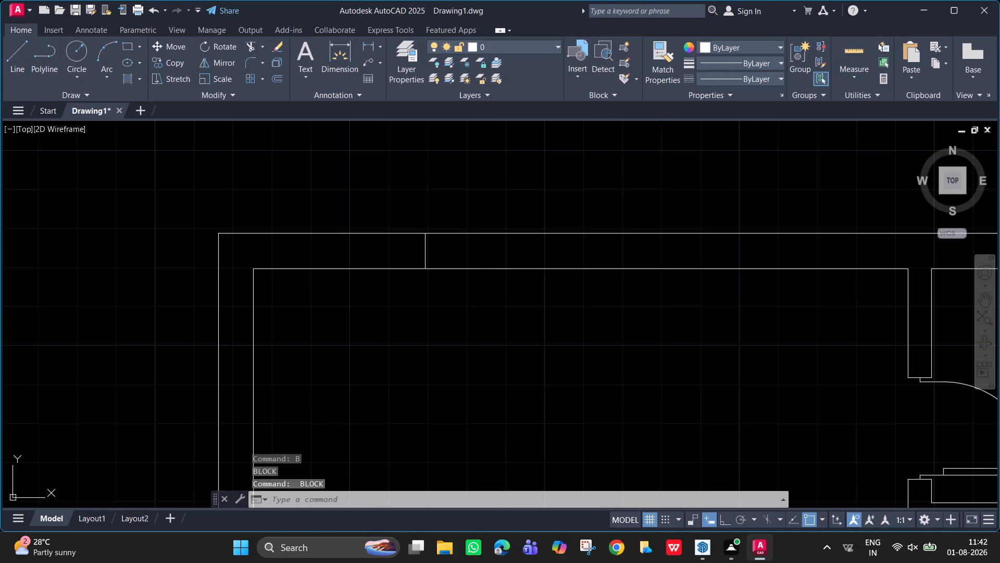
left_click(676, 234)
left_click(678, 270)
key("space")
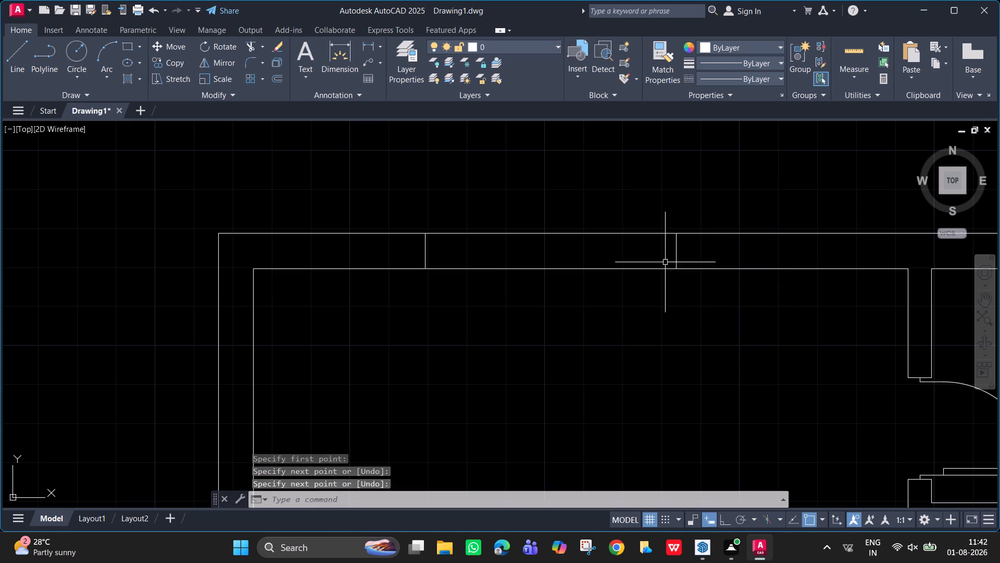
key("space")
left_click(423, 253)
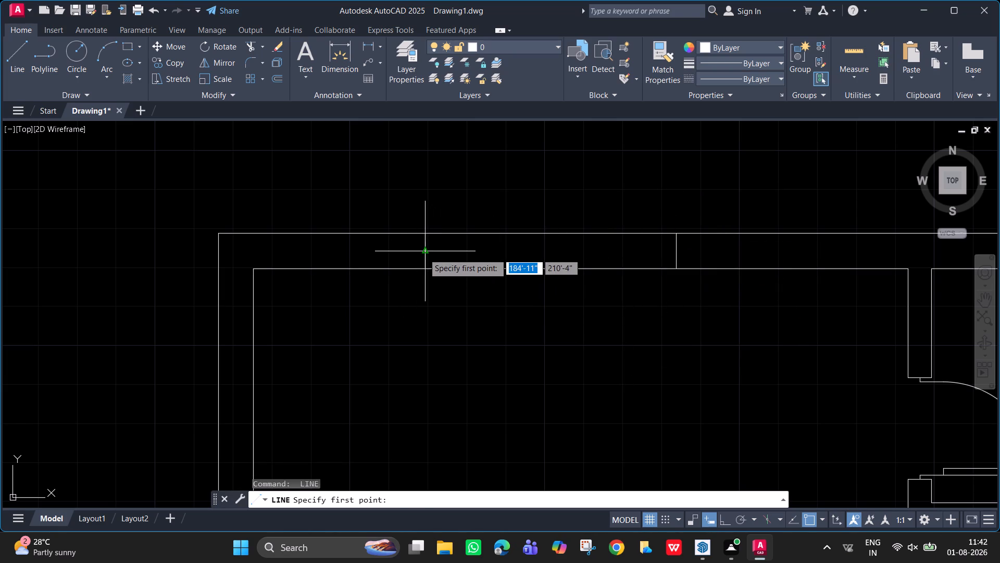
left_click(678, 251)
key("space")
Examine the drawn window in the northwest room's north wall up close and within the plan.
scroll(532, 286, "down", 2)
scroll(582, 345, "down", 1)
middle_click_drag(580, 344, 548, 273)
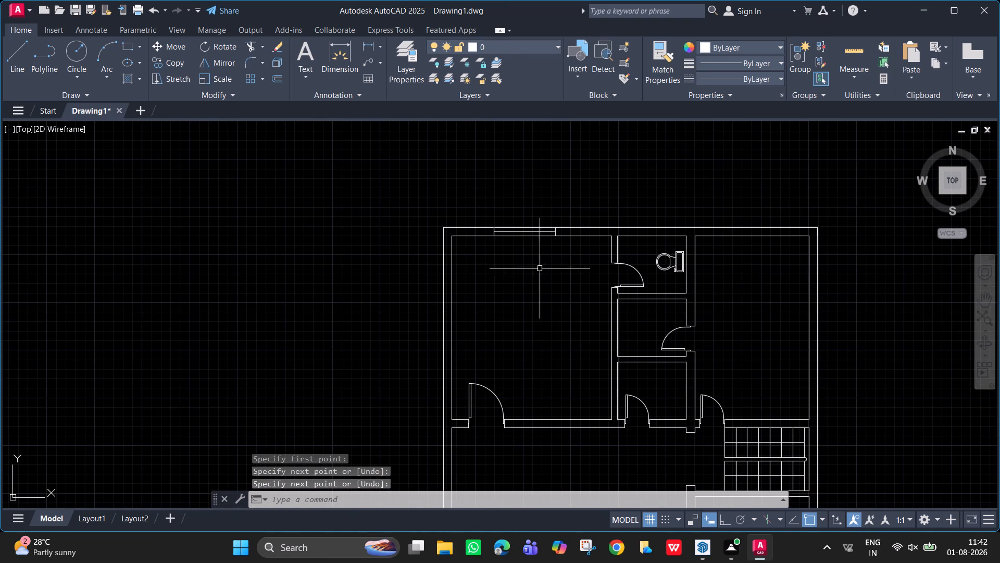
scroll(484, 249, "up", 3)
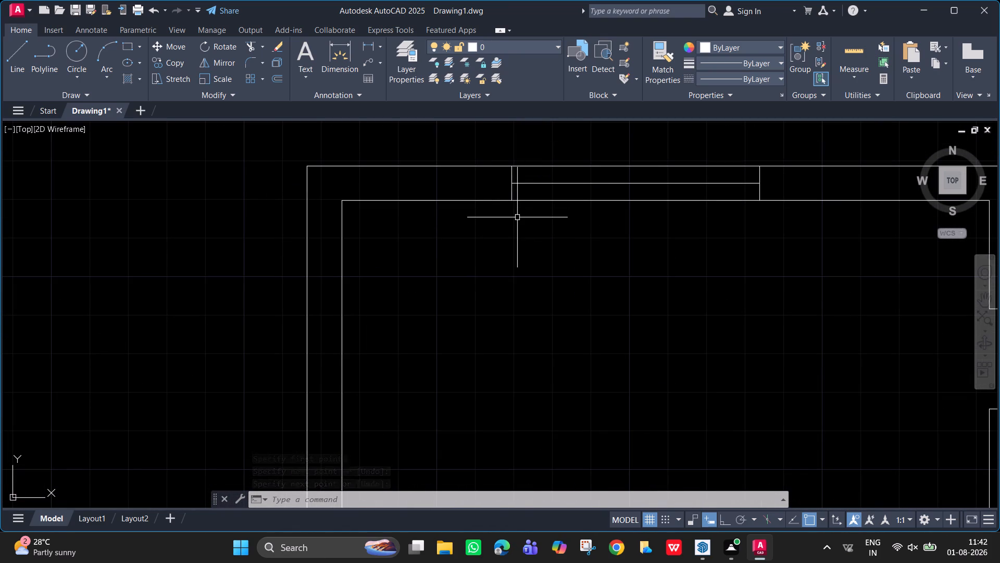
scroll(517, 217, "up", 2)
middle_click_drag(536, 279, 494, 549)
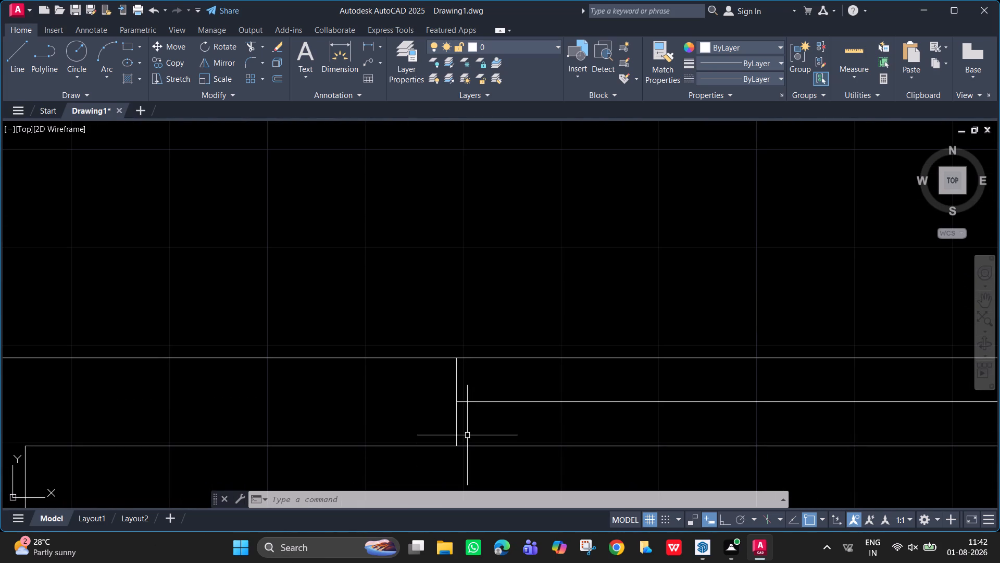
scroll(456, 424, "down", 1)
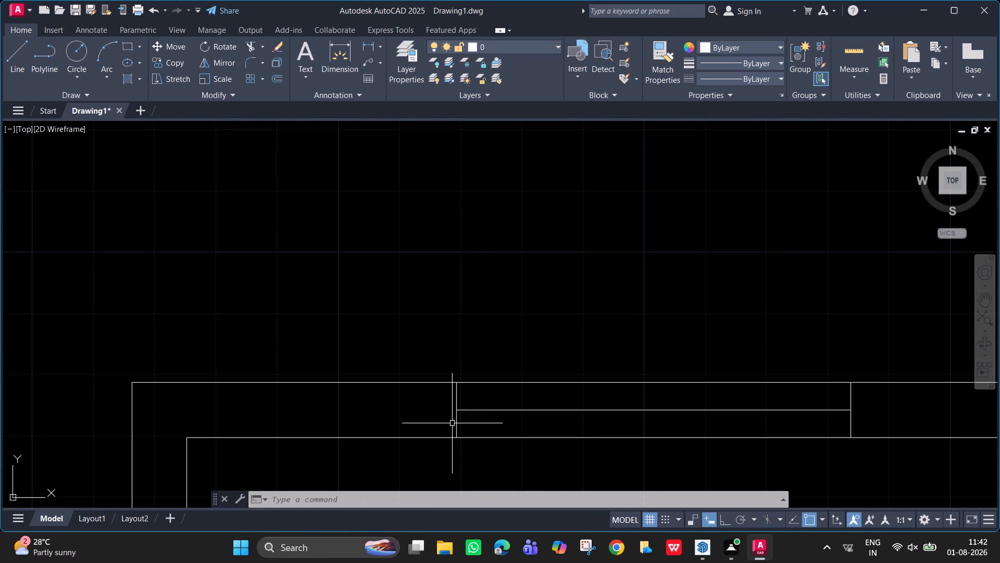
scroll(633, 413, "down", 3)
middle_click_drag(635, 418, 542, 214)
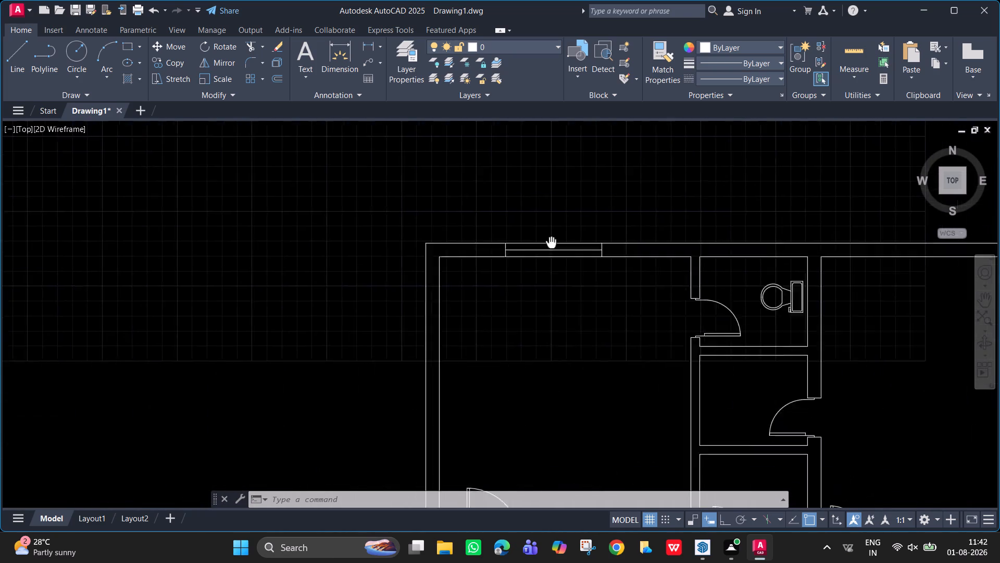
middle_click_drag(542, 214, 536, 201)
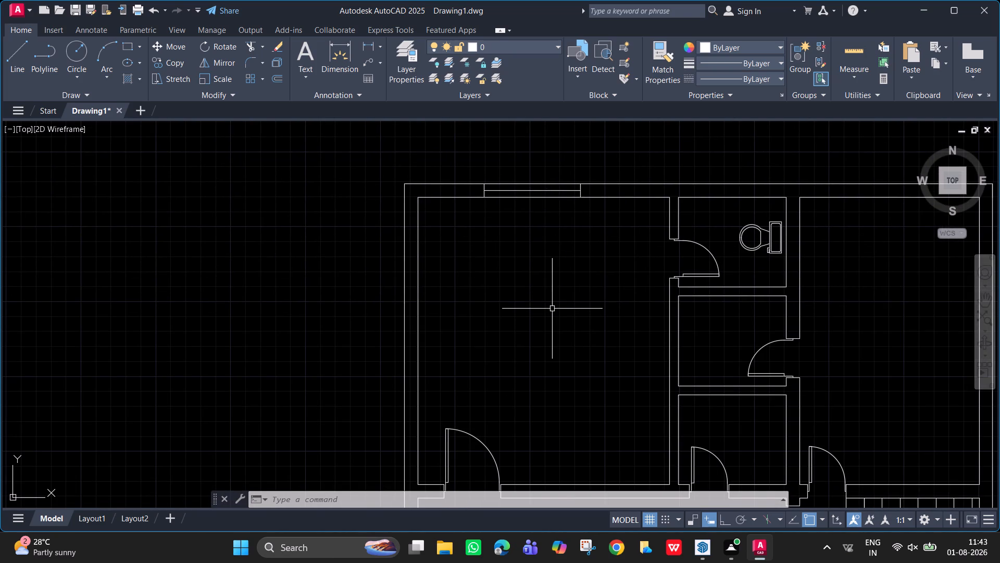
With Ortho on, draw two jamb lines about 4'-5" apart across the north outer wall of the northeast room.
scroll(649, 304, "down", 1)
middle_click_drag(655, 304, 429, 364)
scroll(528, 329, "up", 2)
middle_click_drag(523, 331, 460, 327)
scroll(484, 296, "down", 1)
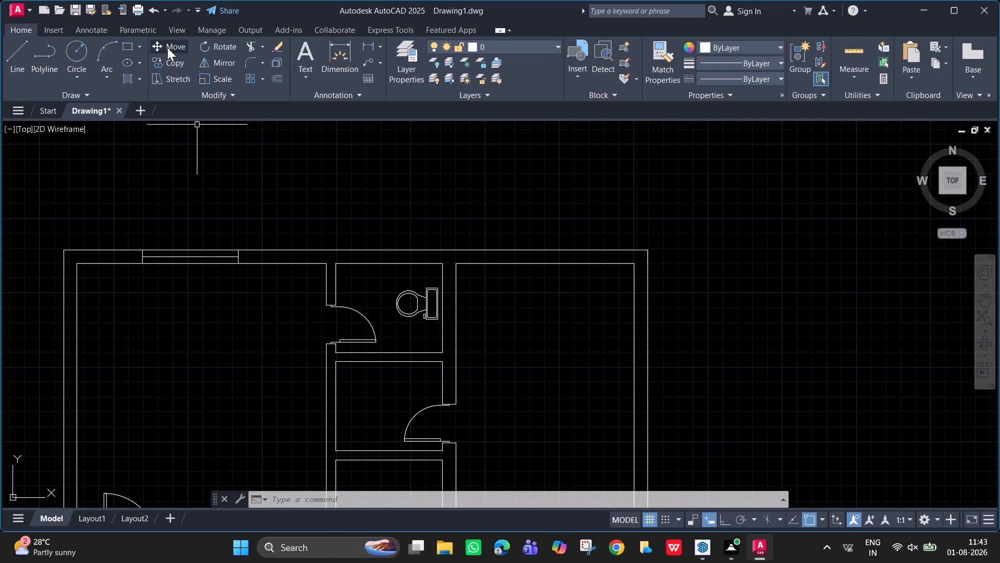
left_click(14, 58)
scroll(468, 260, "up", 2)
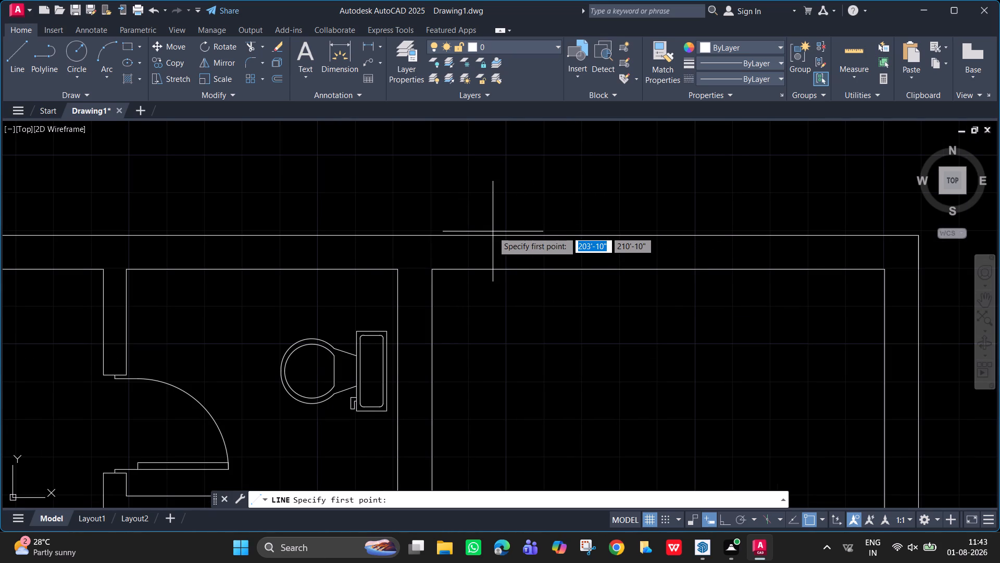
left_click(469, 235)
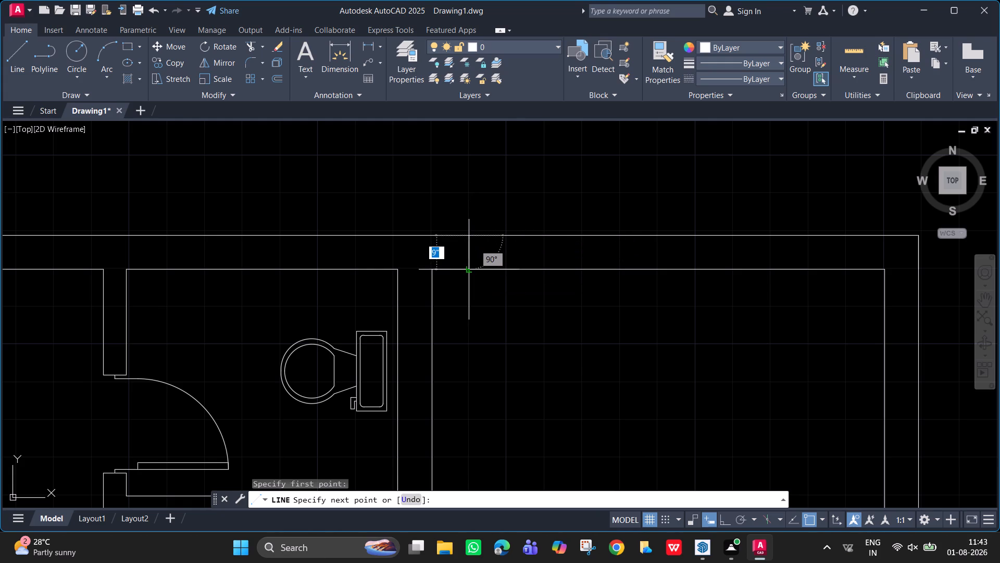
key("F8")
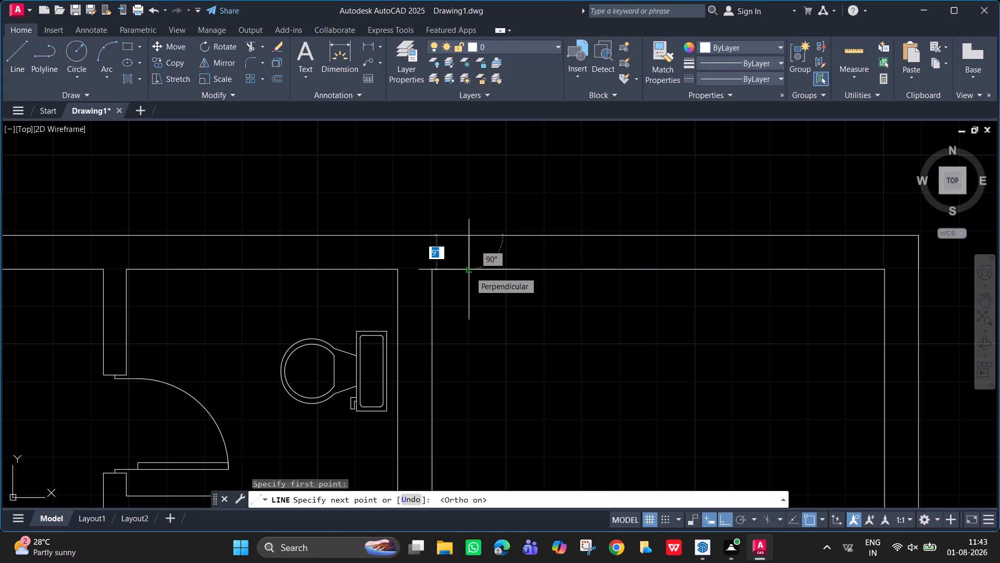
left_click(470, 272)
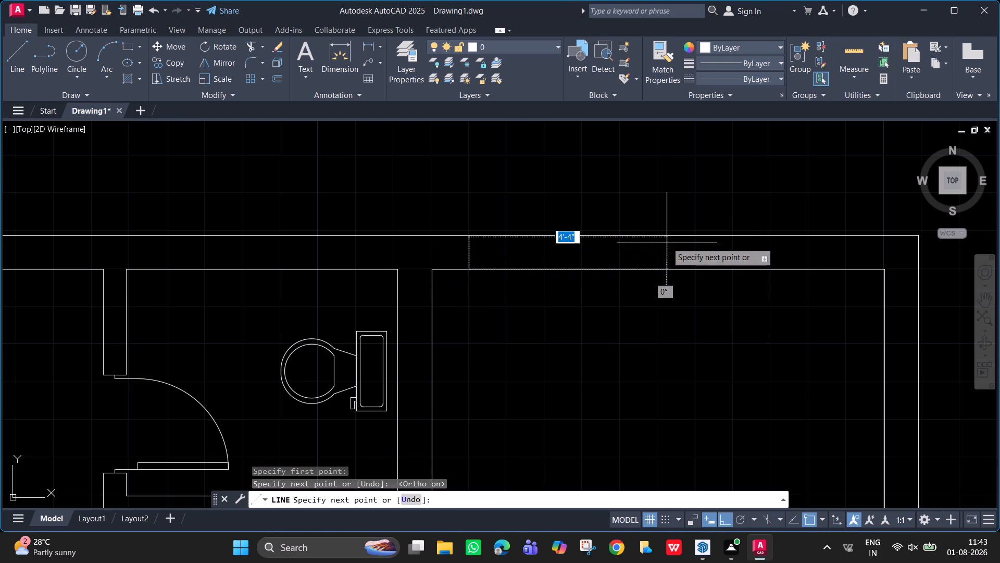
key("space")
key("space")
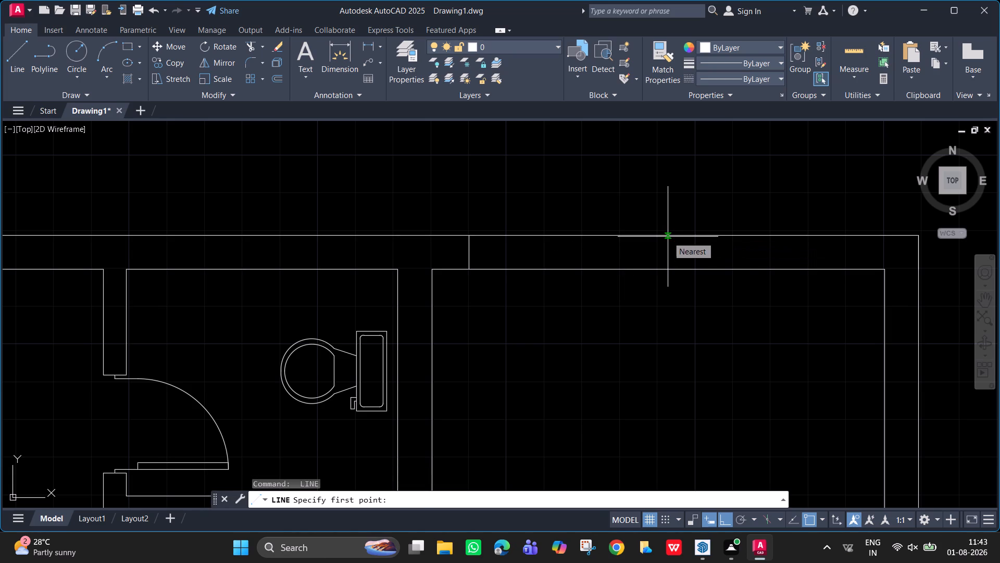
left_click(668, 237)
left_click(670, 271)
key("space")
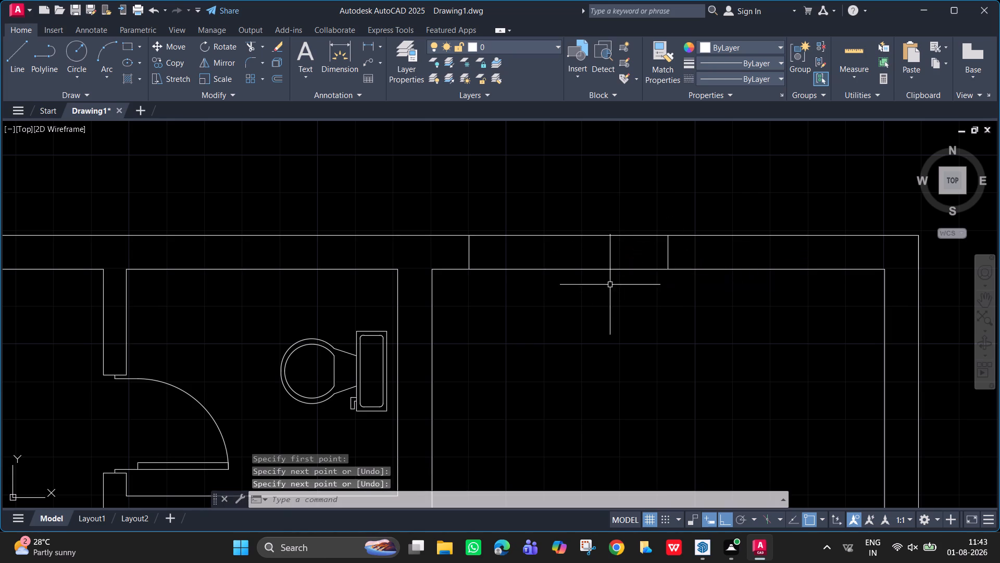
Join the northeast room's two window jambs with a line along the middle of the wall.
key("space")
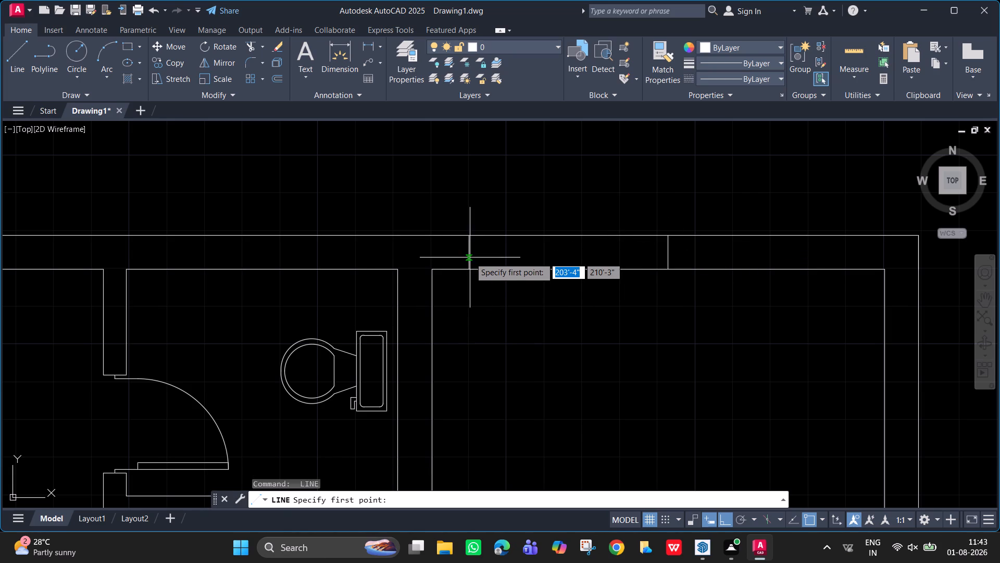
left_click(469, 254)
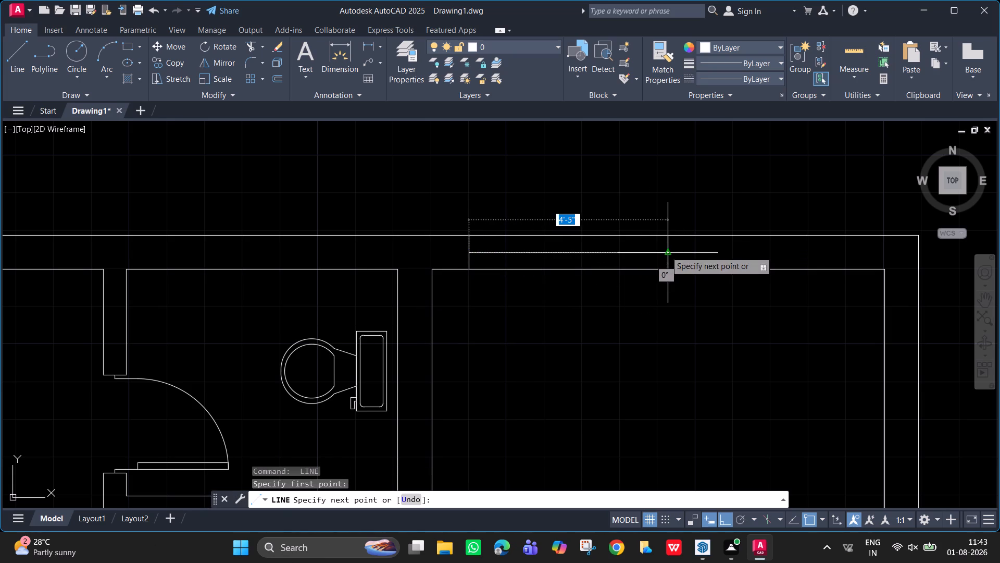
left_click(666, 251)
key("space")
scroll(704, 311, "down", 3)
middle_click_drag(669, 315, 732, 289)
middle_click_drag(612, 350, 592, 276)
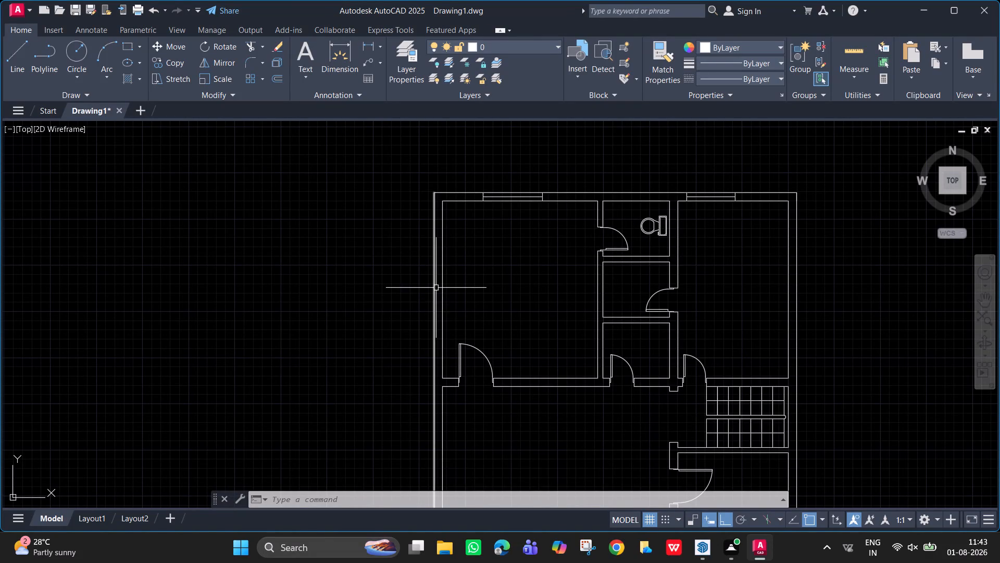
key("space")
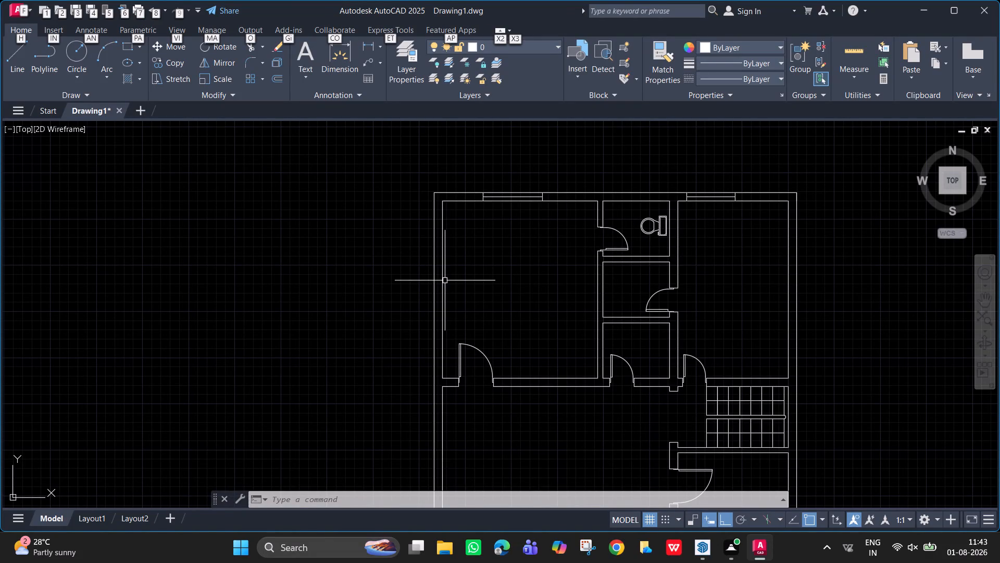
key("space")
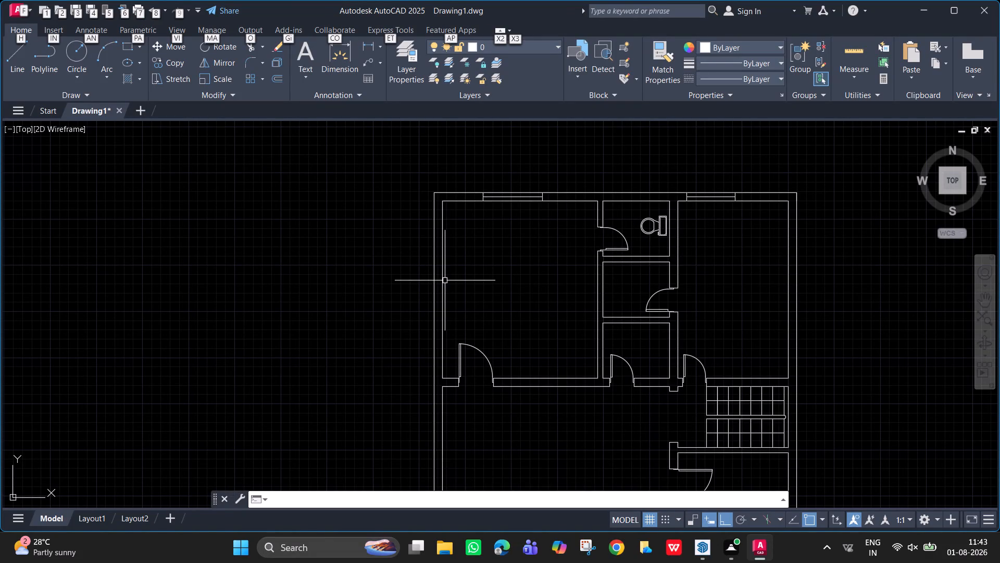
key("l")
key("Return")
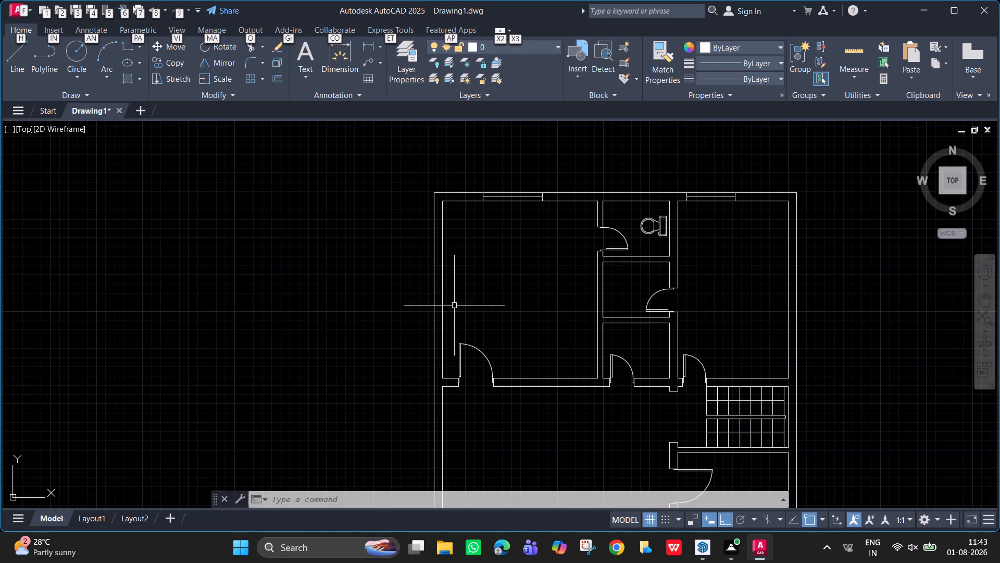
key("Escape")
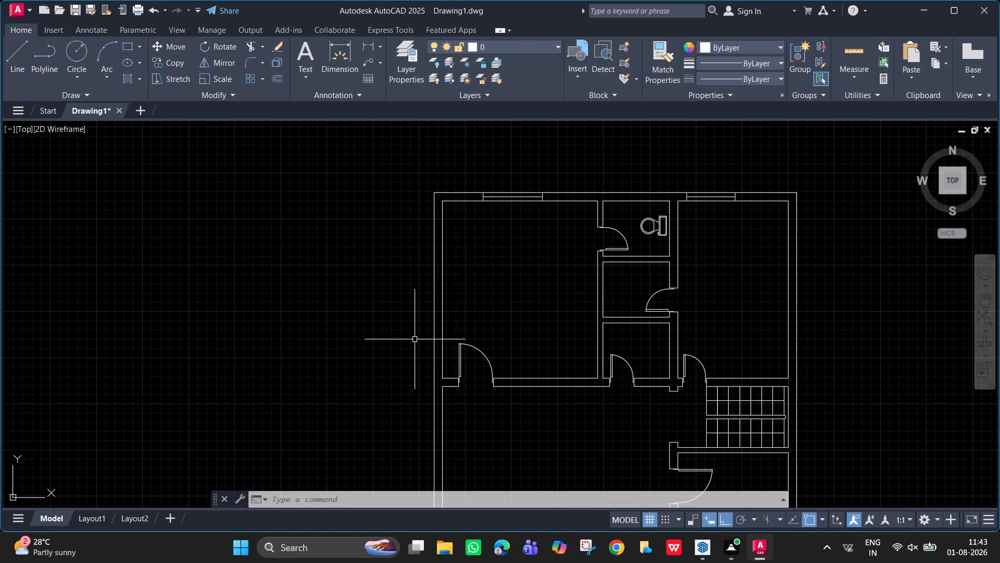
Draw a window jamb line across the northwest room's west outer wall, a little north of the room's door.
left_click(19, 55)
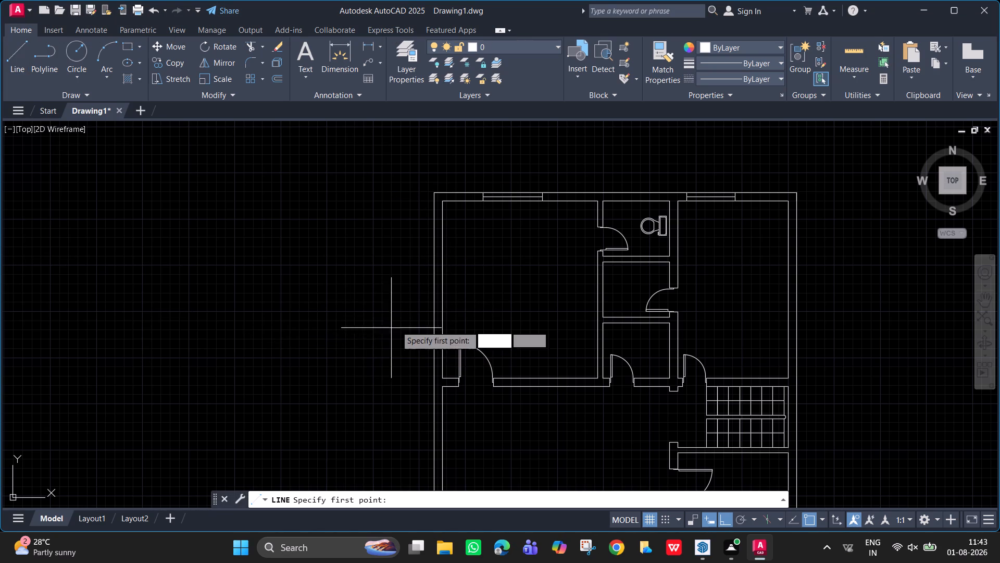
left_click(433, 335)
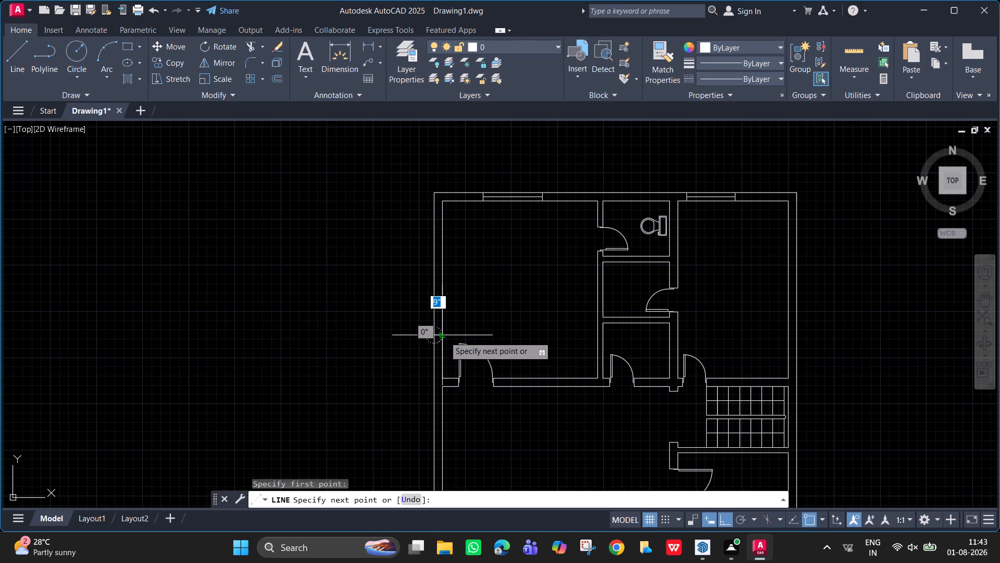
left_click(444, 336)
key("space")
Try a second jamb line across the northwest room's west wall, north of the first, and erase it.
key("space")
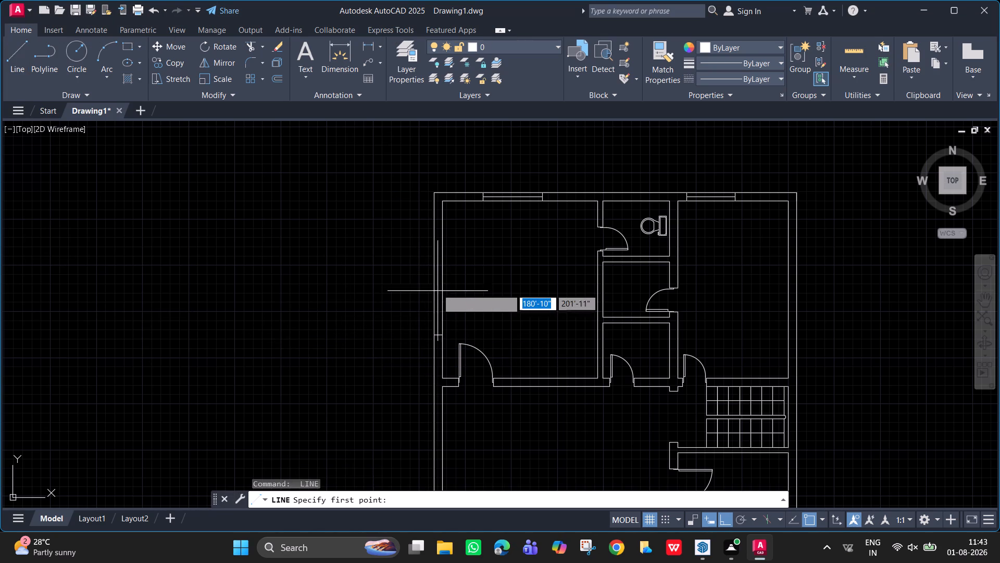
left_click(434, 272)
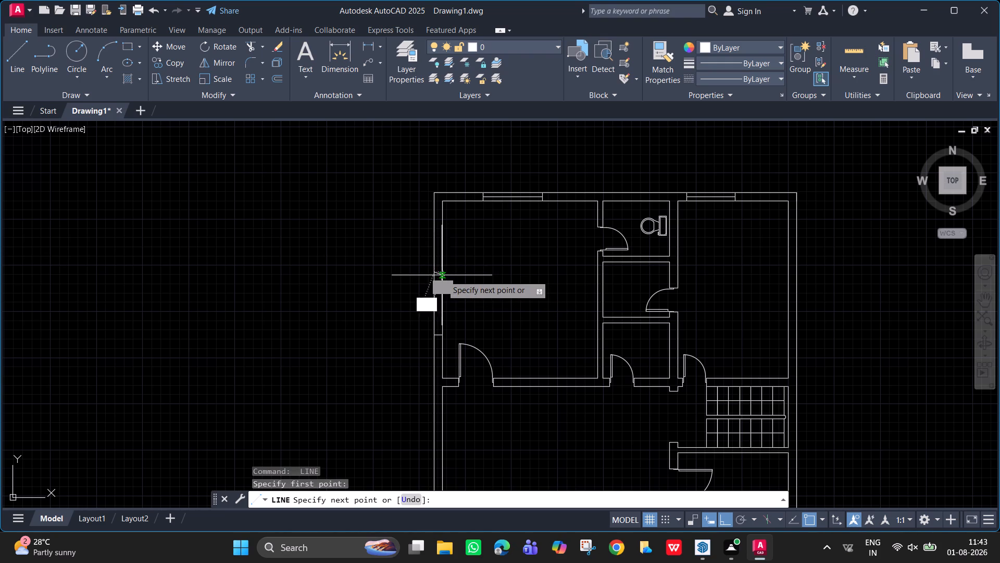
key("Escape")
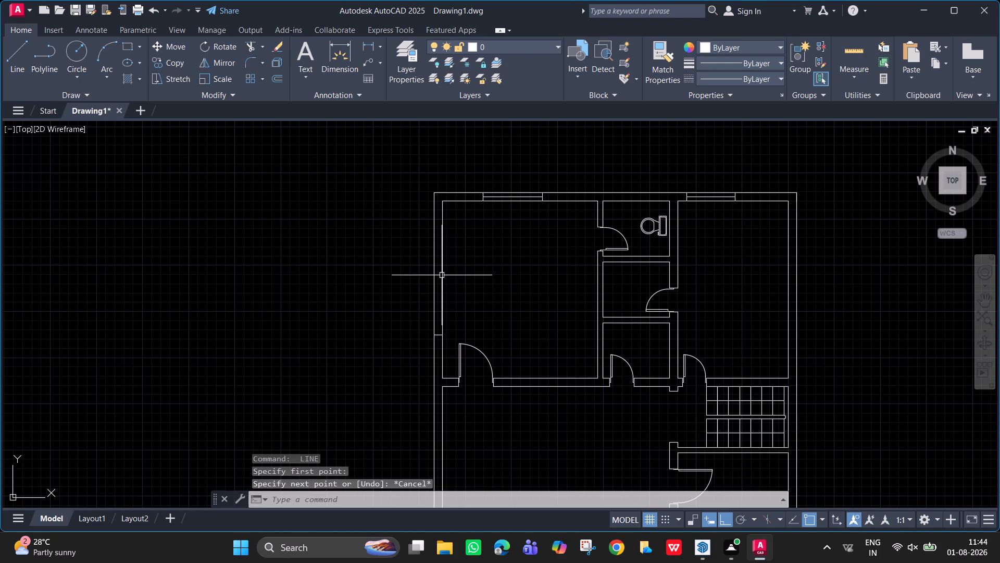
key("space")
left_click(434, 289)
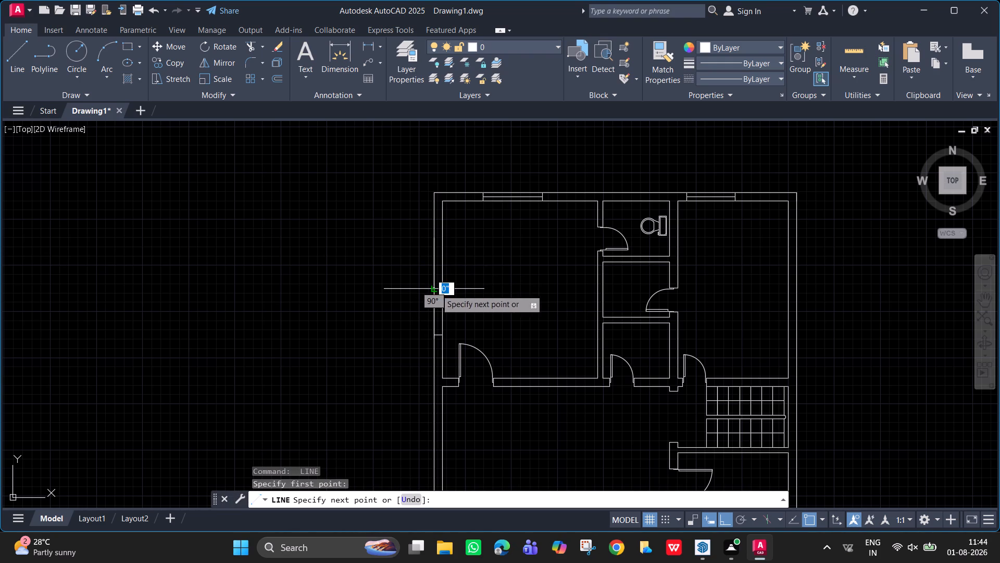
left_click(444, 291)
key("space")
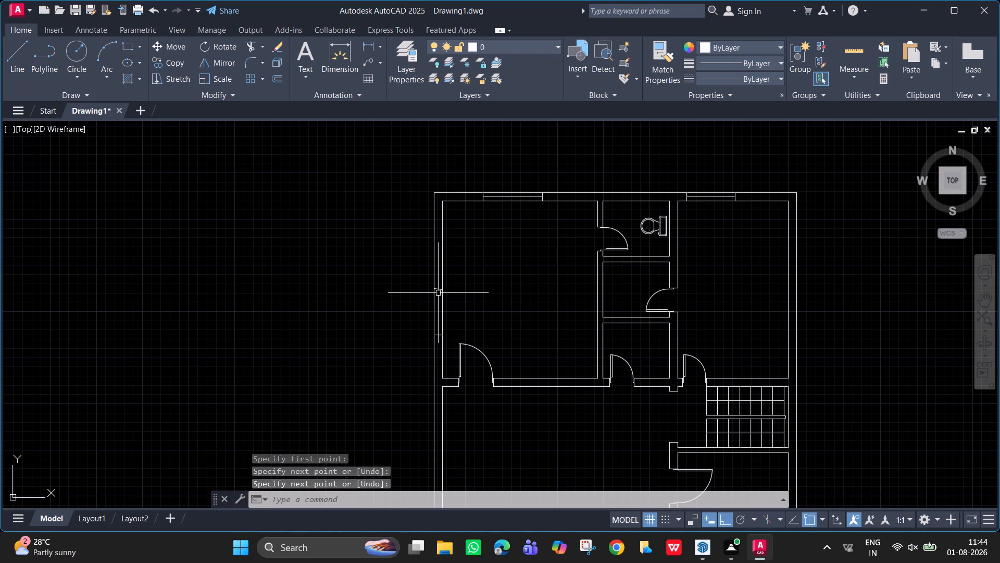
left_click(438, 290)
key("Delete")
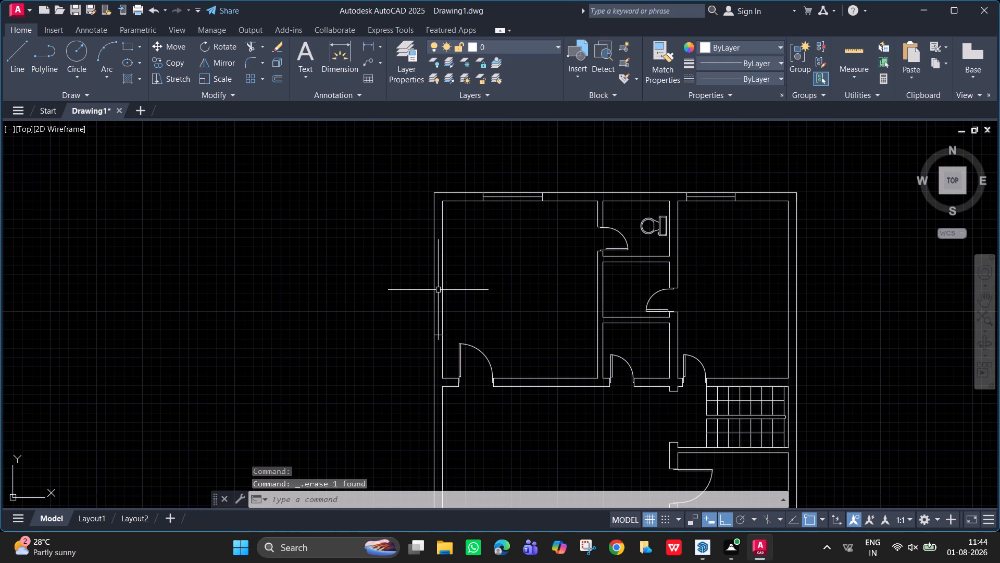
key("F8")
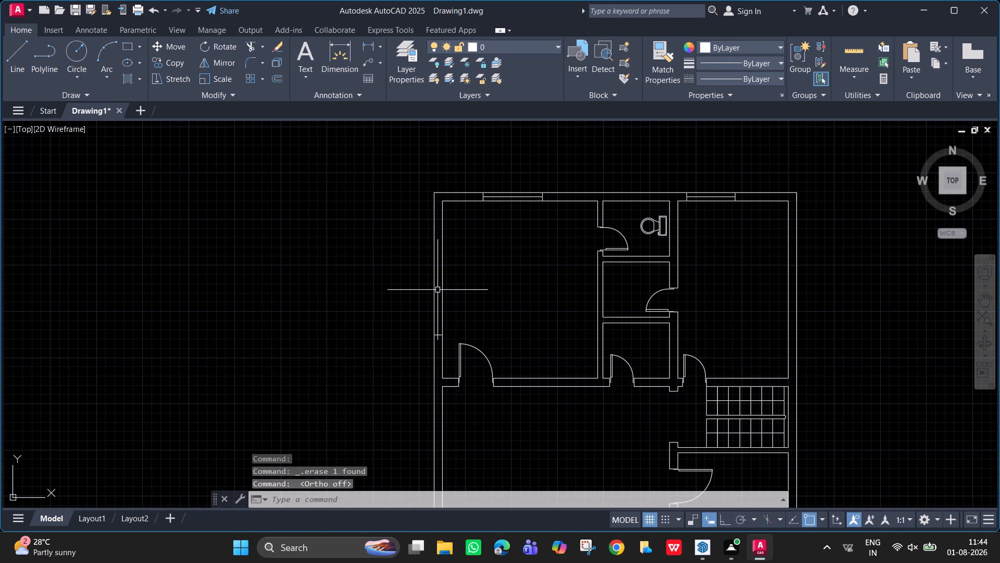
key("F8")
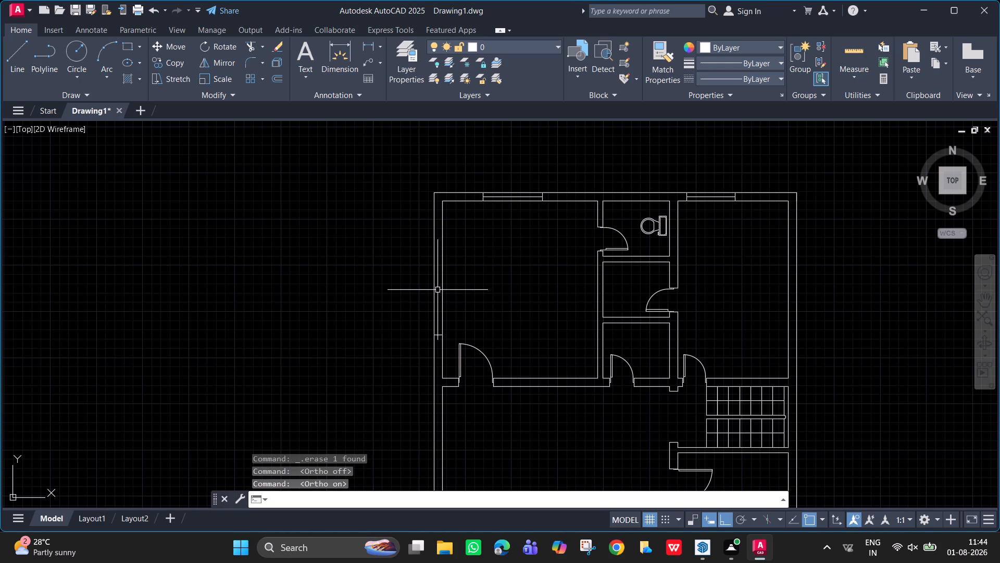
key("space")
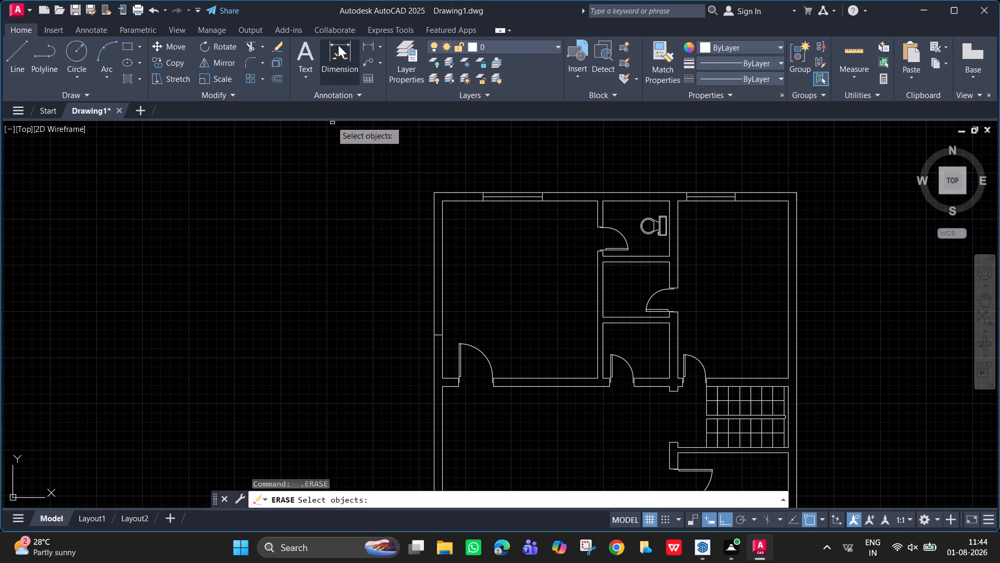
Draw the window's north jamb across the northwest room's west outer wall, about 4'-8" from the south jamb.
left_click(18, 57)
scroll(435, 293, "up", 1)
left_click(429, 278)
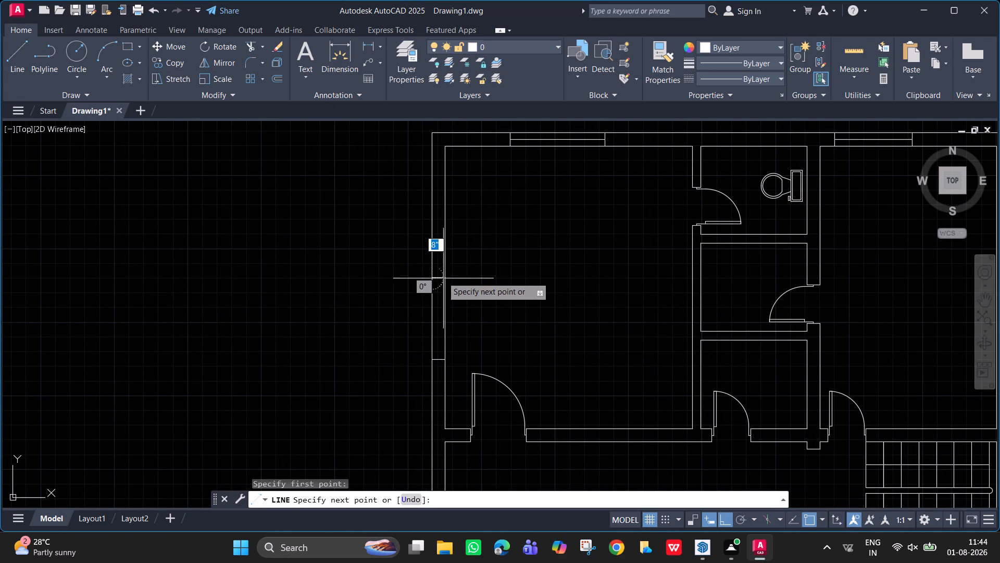
scroll(445, 277, "up", 2)
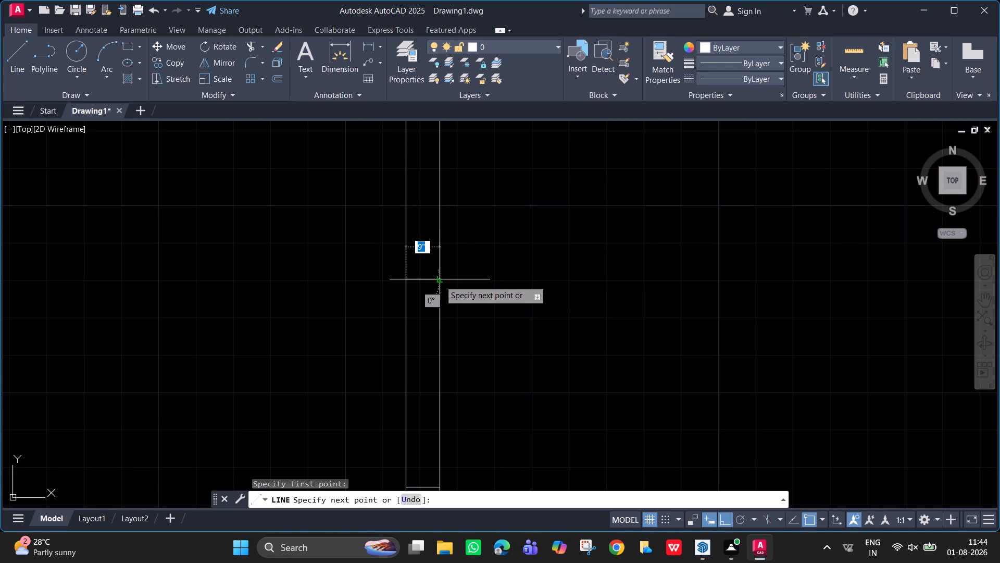
left_click(440, 280)
key("space")
Join the two west-wall window jambs with a line about 4'-8" long along the middle of the wall.
key("space")
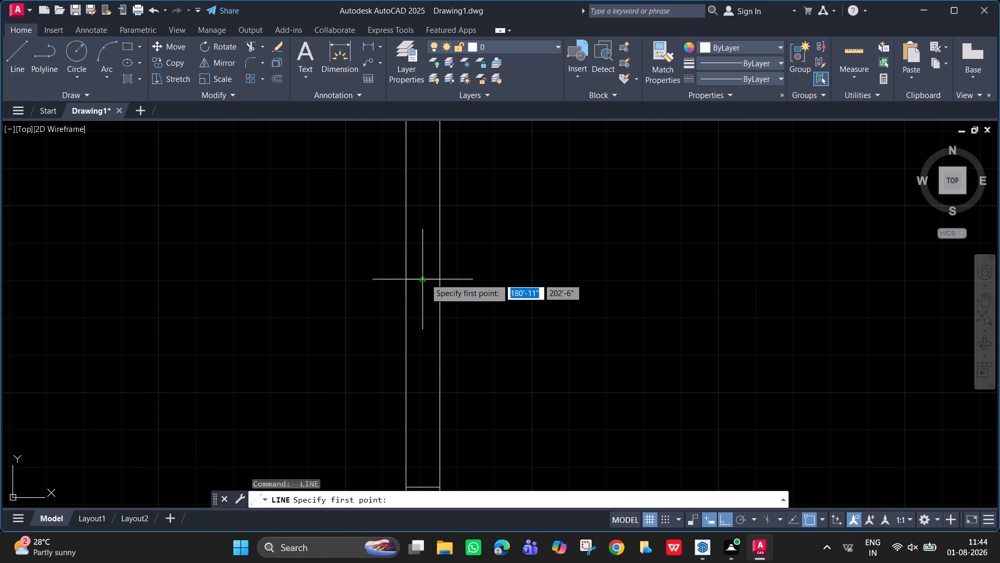
left_click(422, 278)
scroll(418, 341, "down", 1)
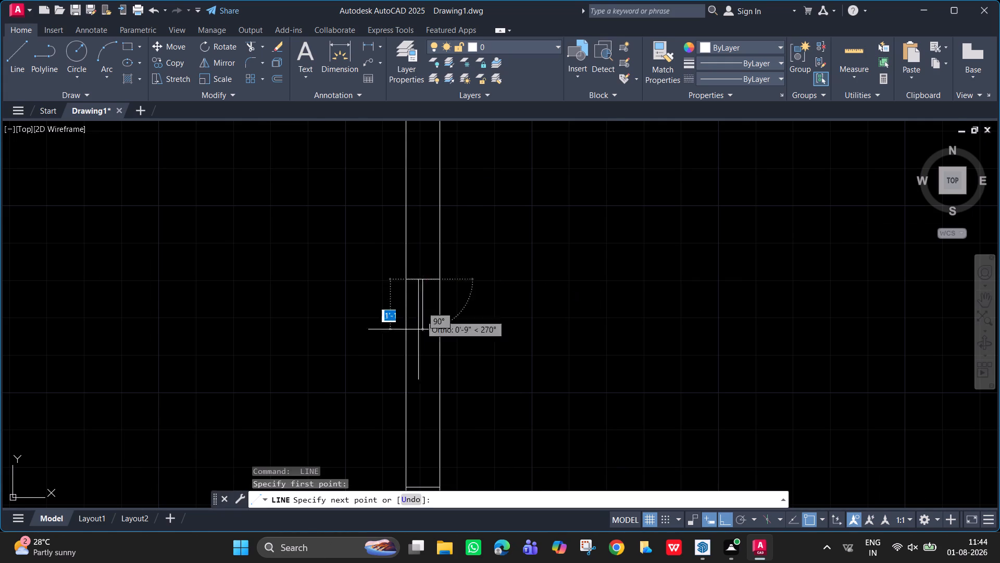
scroll(416, 353, "down", 1)
middle_click_drag(413, 363, 413, 334)
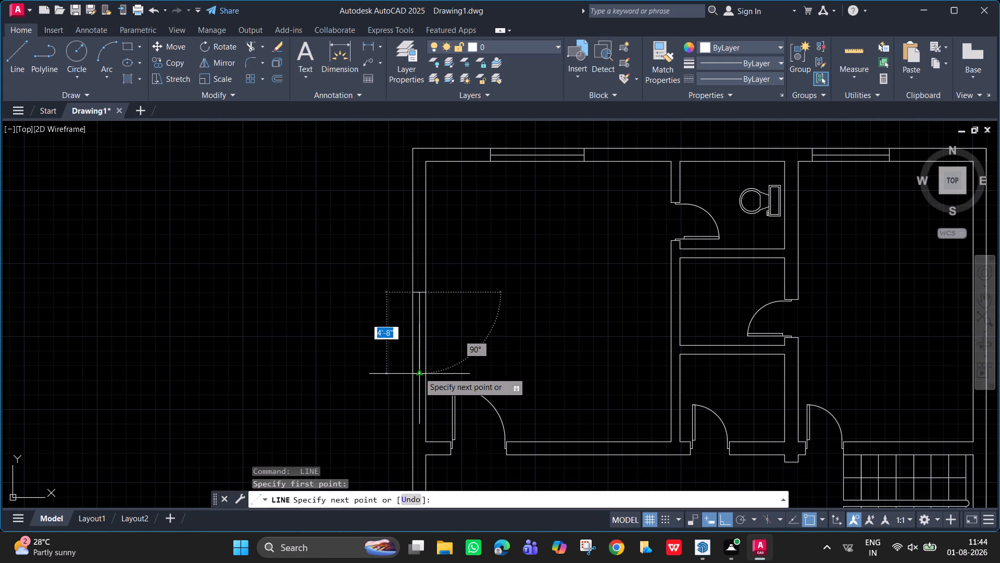
scroll(419, 372, "up", 4)
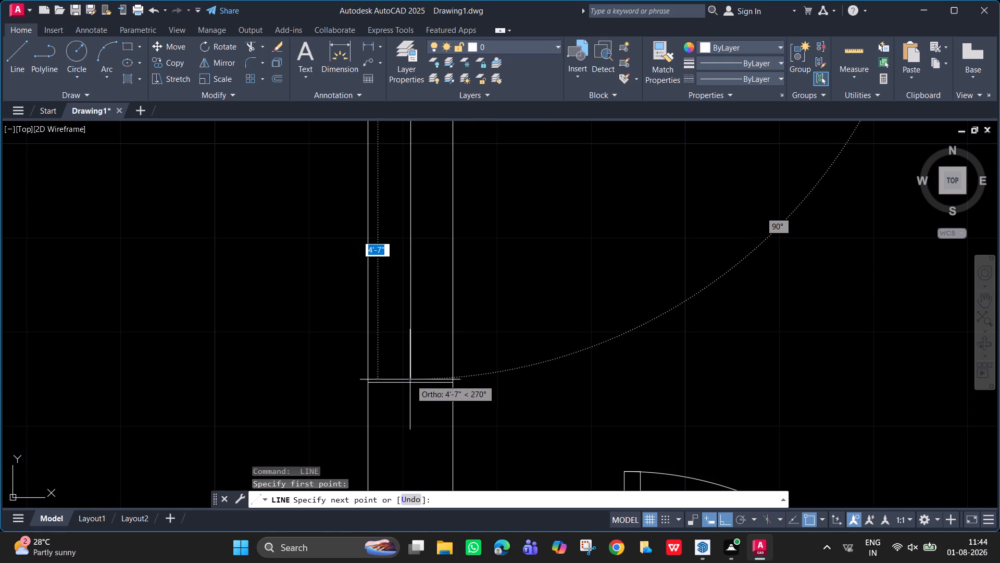
left_click(410, 383)
scroll(534, 303, "down", 2)
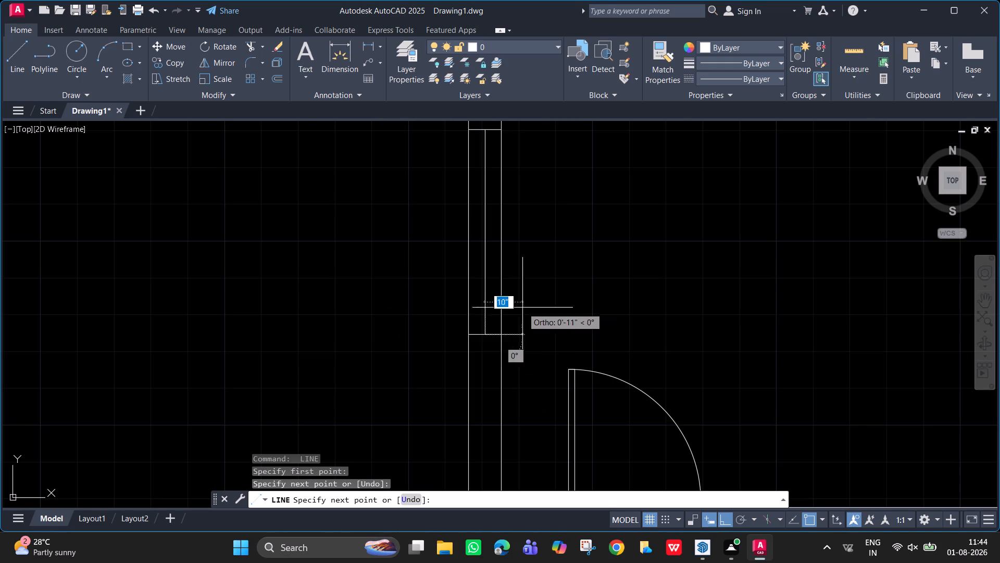
key("Escape")
Draw a window jamb line across the west outer wall of the large southwest room, in the wall's northern part.
scroll(636, 304, "down", 2)
middle_click_drag(617, 315, 455, 310)
middle_click_drag(640, 286, 597, 304)
scroll(640, 286, "down", 1)
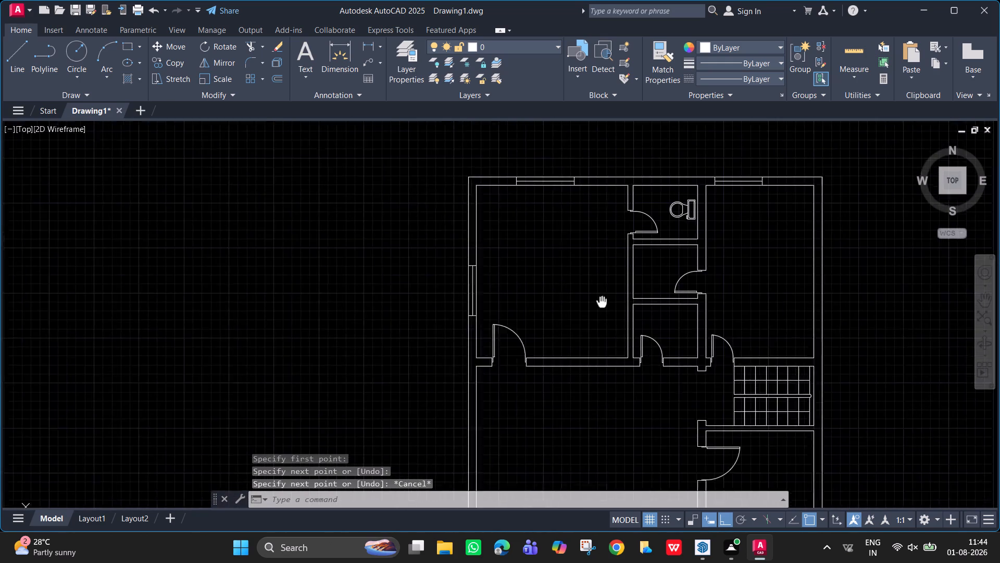
middle_click_drag(597, 304, 542, 272)
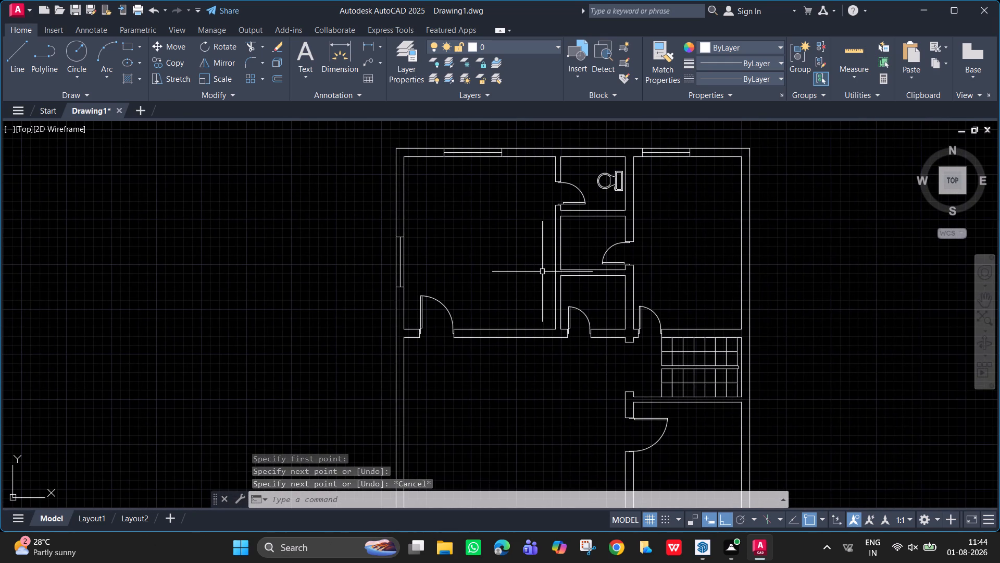
middle_click_drag(540, 332, 501, 193)
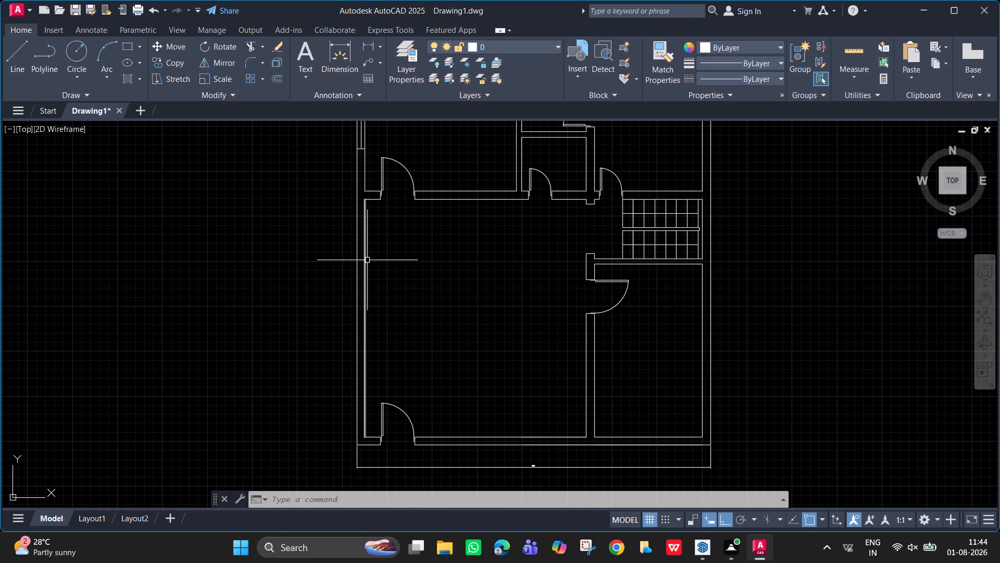
scroll(361, 265, "up", 2)
middle_click_drag(361, 265, 404, 327)
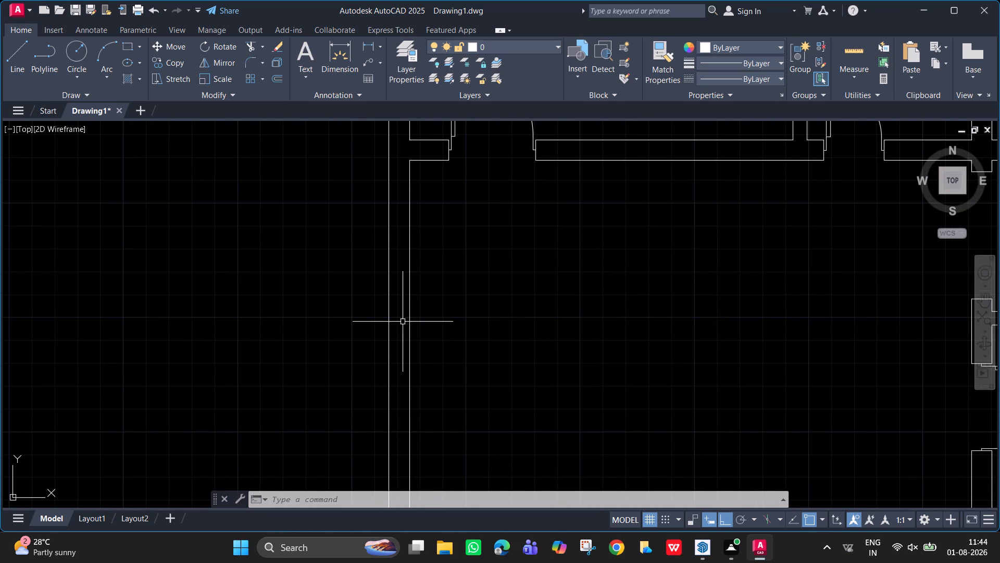
key("space")
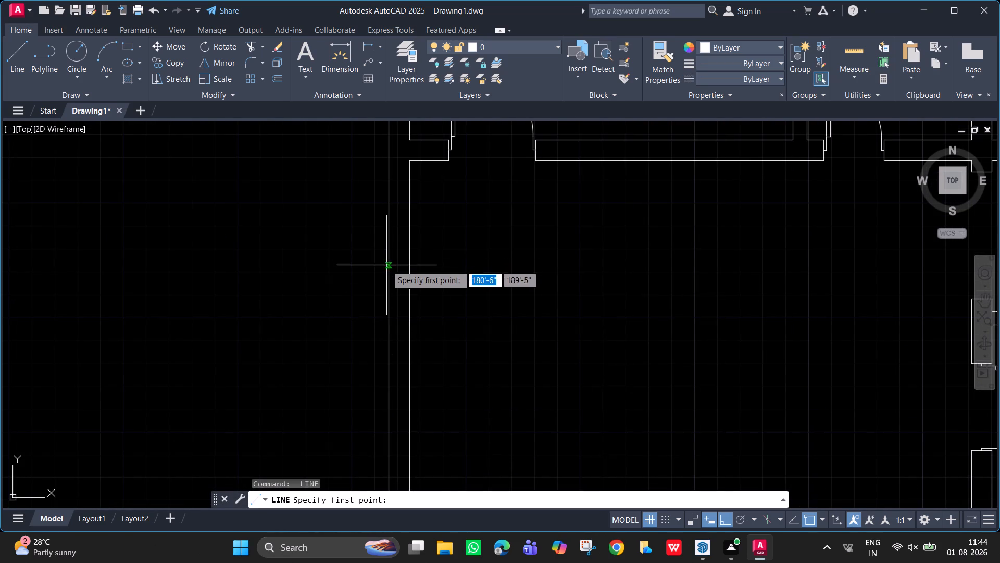
left_click(389, 271)
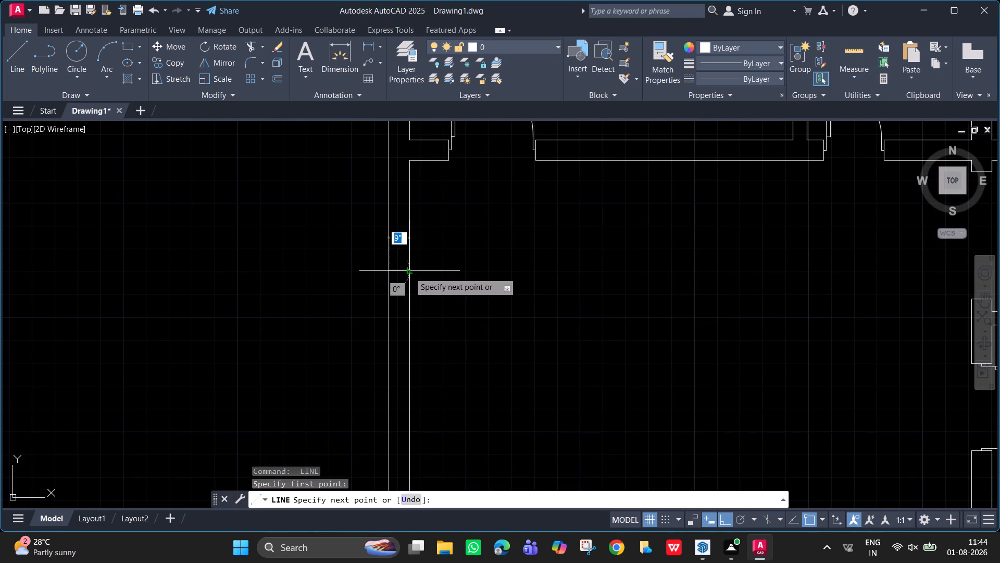
left_click(409, 272)
key("space")
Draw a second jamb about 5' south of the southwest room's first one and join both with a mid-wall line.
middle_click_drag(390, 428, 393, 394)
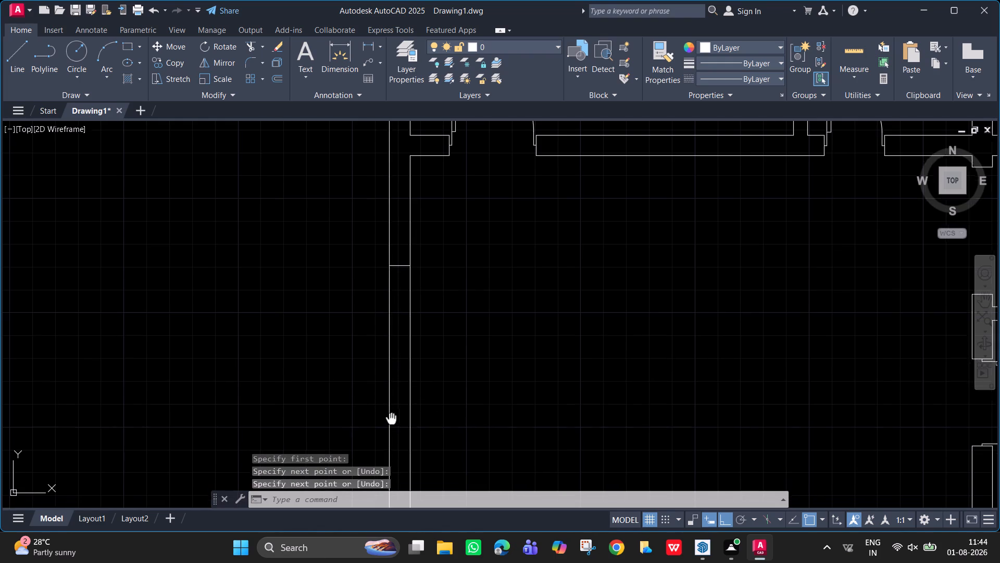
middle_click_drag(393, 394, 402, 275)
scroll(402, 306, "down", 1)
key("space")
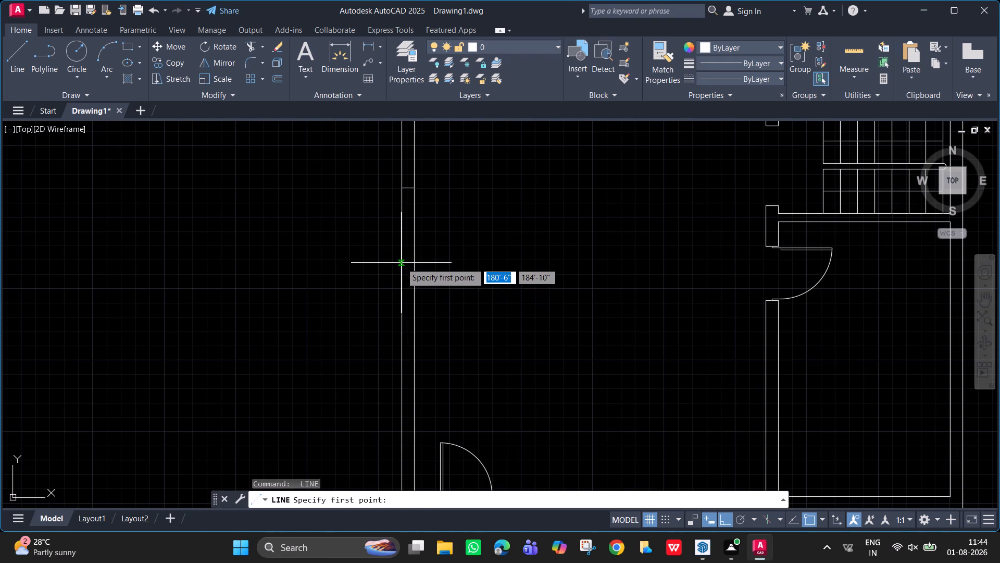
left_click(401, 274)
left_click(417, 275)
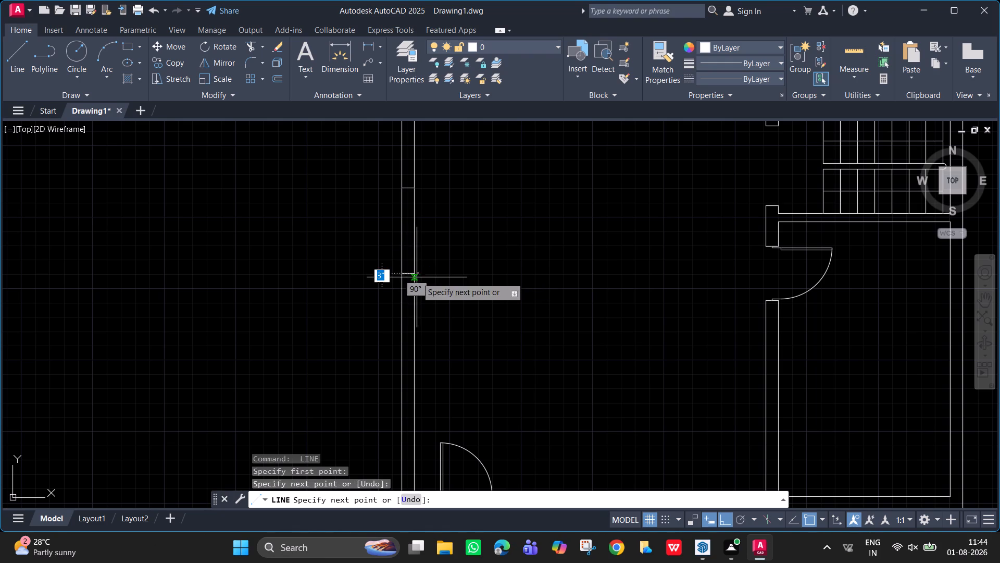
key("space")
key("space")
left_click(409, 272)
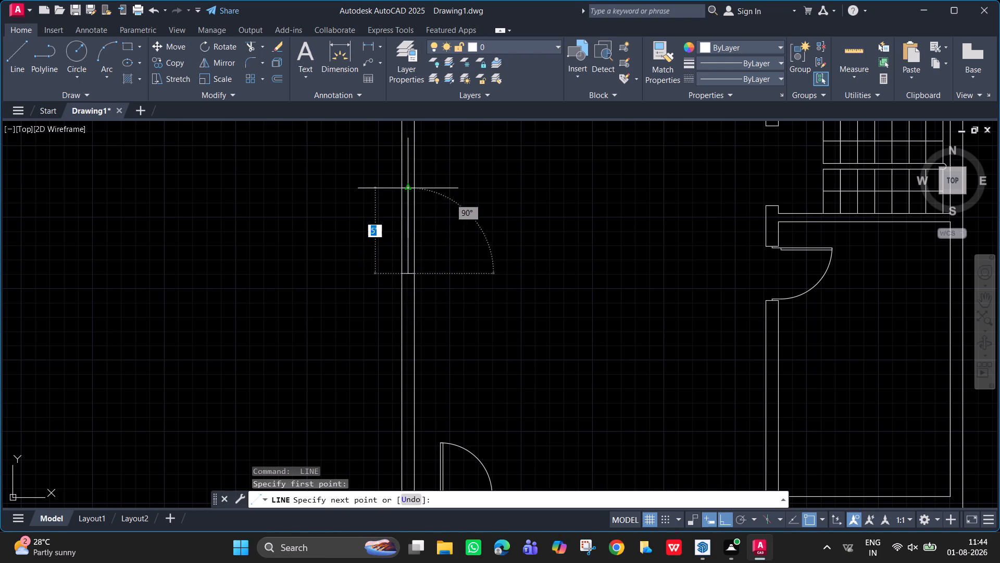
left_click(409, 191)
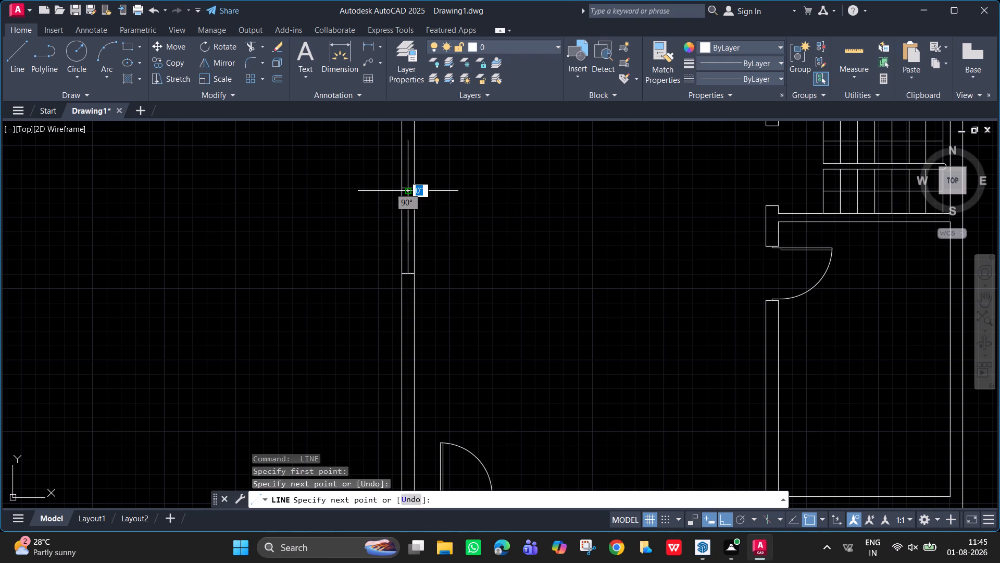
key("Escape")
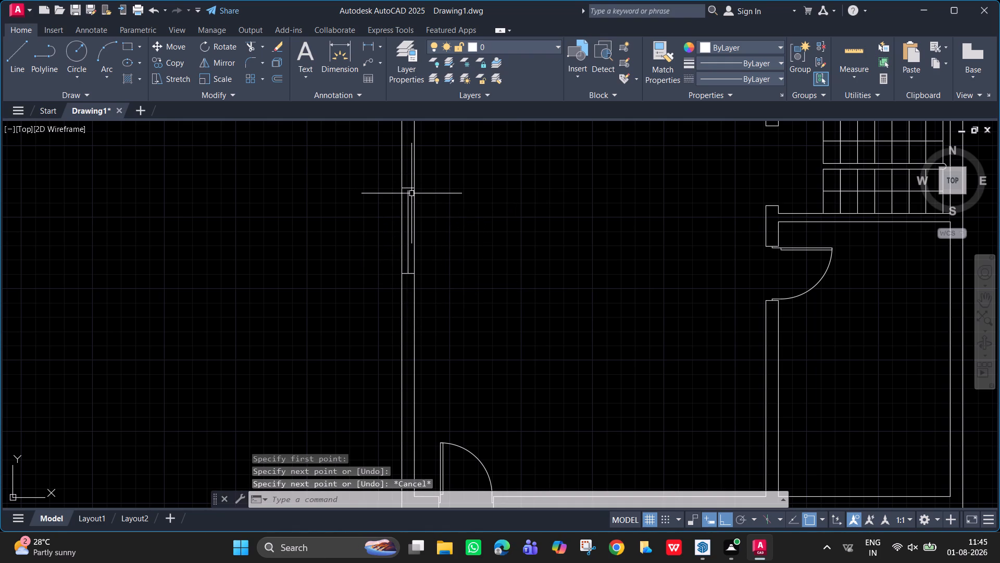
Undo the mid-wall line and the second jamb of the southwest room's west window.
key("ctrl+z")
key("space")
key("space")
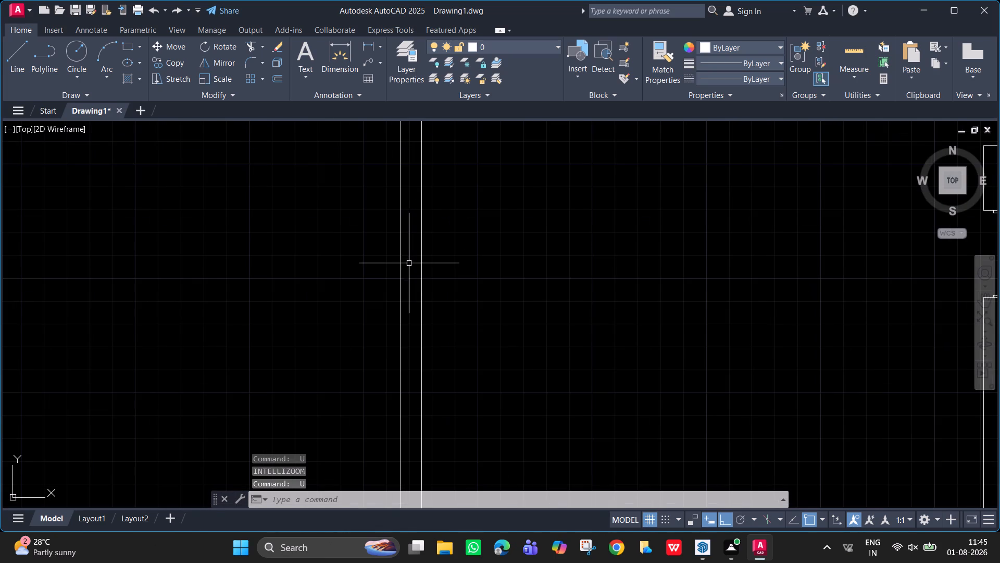
Draw the second jamb of the southwest room's northern west-wall window and join both jambs with a mid-wall line about 6' long.
scroll(410, 262, "down", 3)
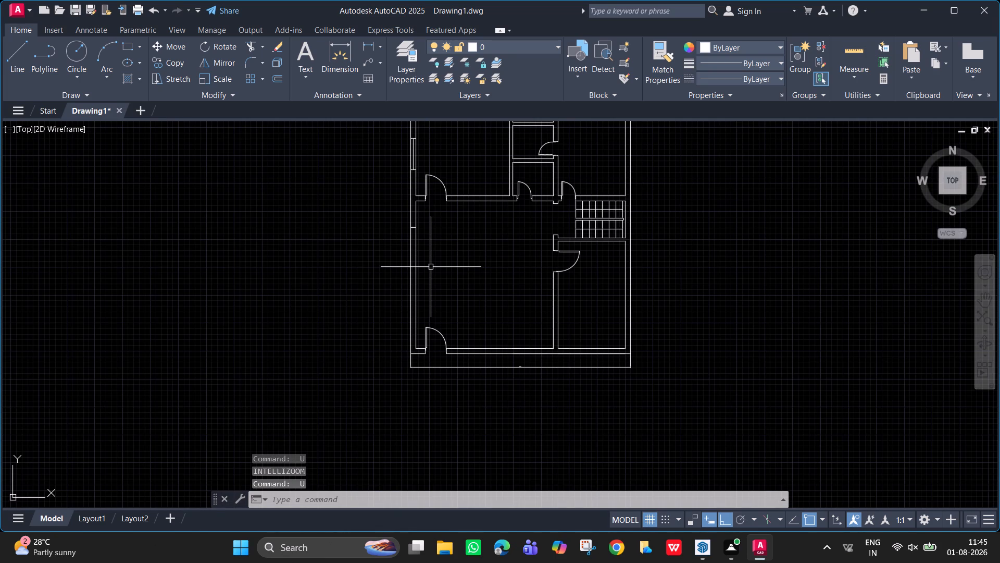
scroll(405, 266, "up", 3)
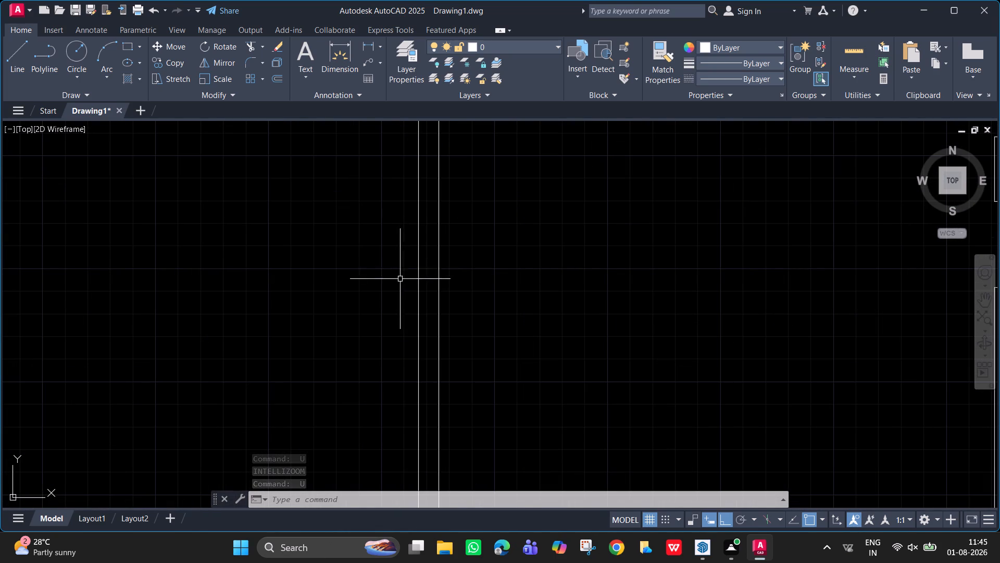
left_click(13, 59)
scroll(373, 363, "down", 2)
scroll(381, 315, "up", 1)
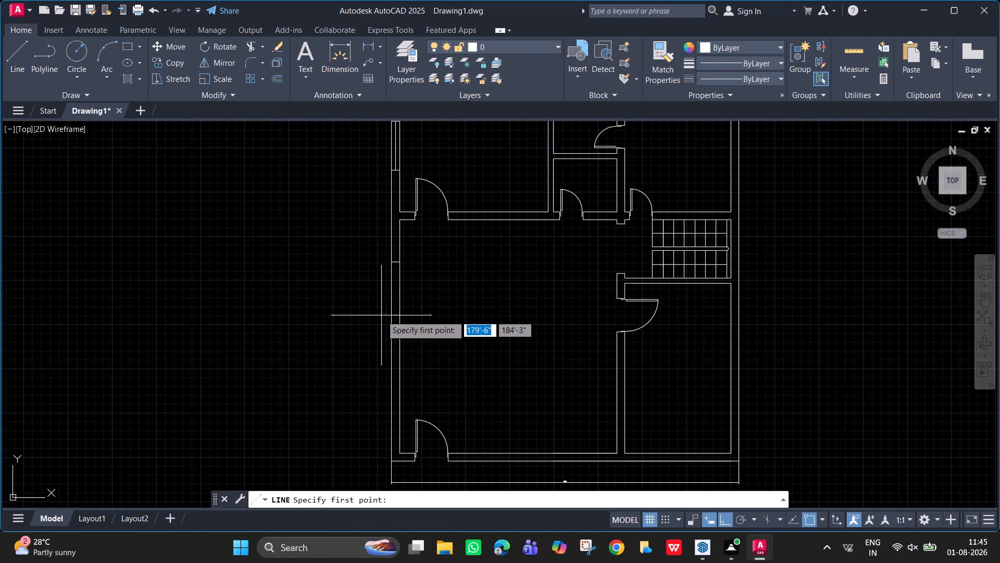
scroll(381, 315, "up", 2)
scroll(418, 326, "down", 1)
middle_click_drag(418, 327, 406, 363)
left_click(405, 381)
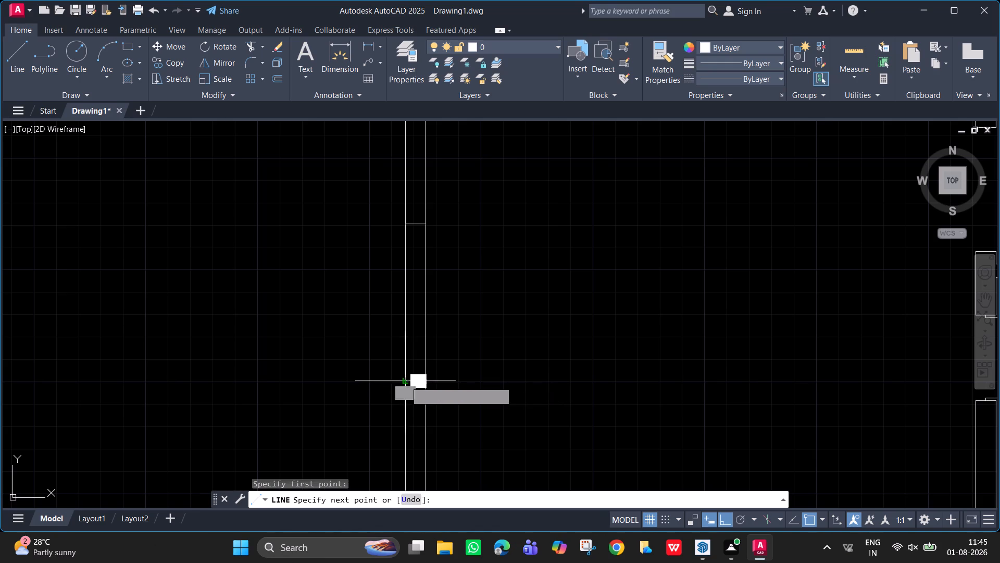
left_click(427, 380)
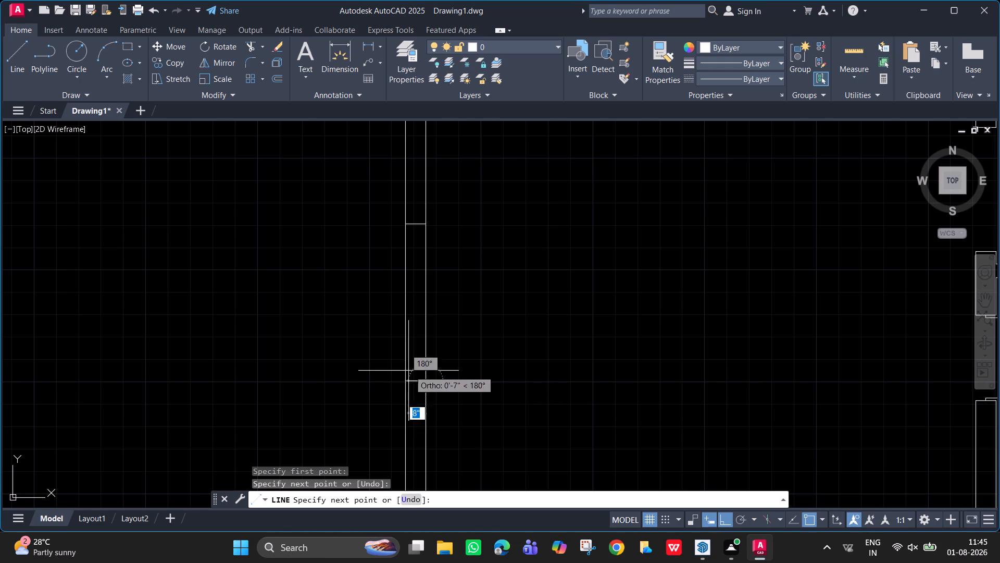
key("space")
key("space")
left_click(414, 382)
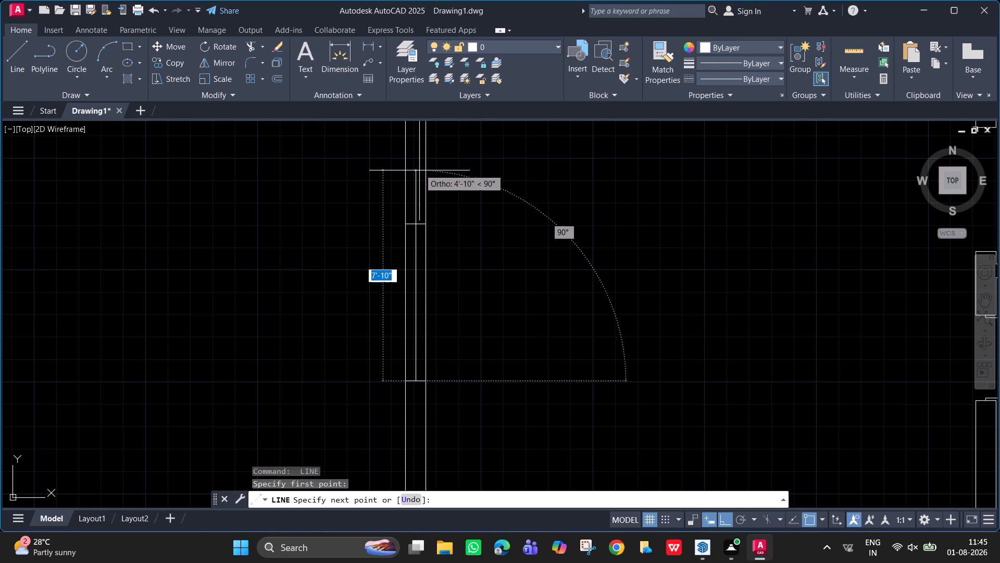
left_click(417, 224)
key("space")
Draw two window jamb lines about 3'-10" apart across the southern part of the southwest room's west outer wall.
scroll(433, 344, "down", 3)
middle_click_drag(439, 308, 436, 294)
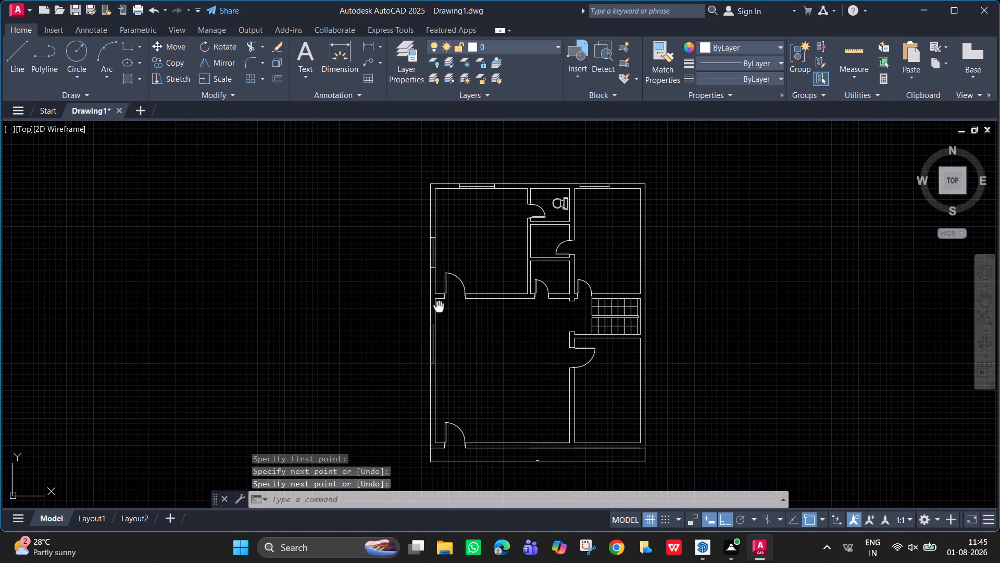
middle_click_drag(436, 294, 420, 219)
scroll(424, 316, "up", 2)
middle_click_drag(424, 316, 435, 254)
key("space")
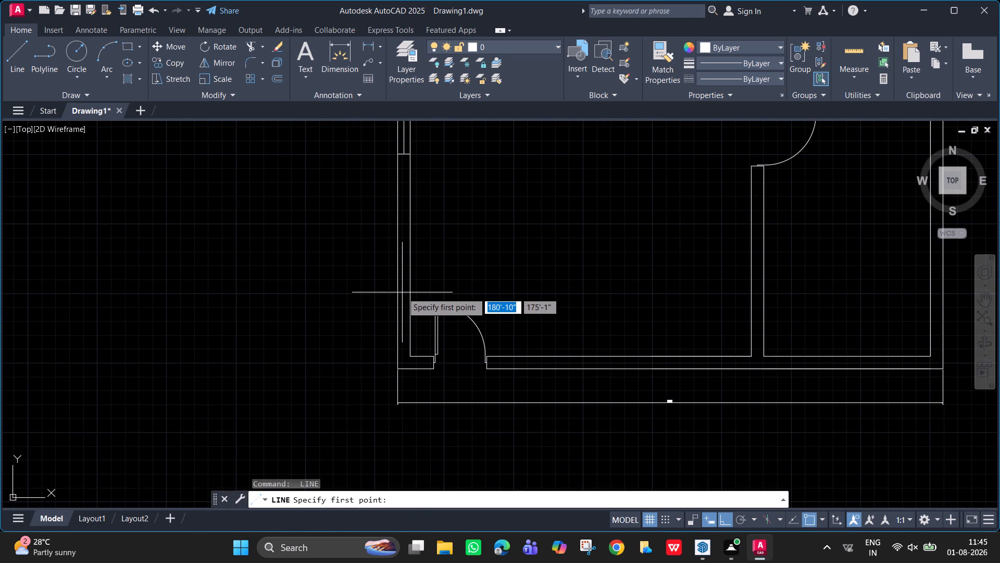
left_click(396, 295)
left_click(412, 296)
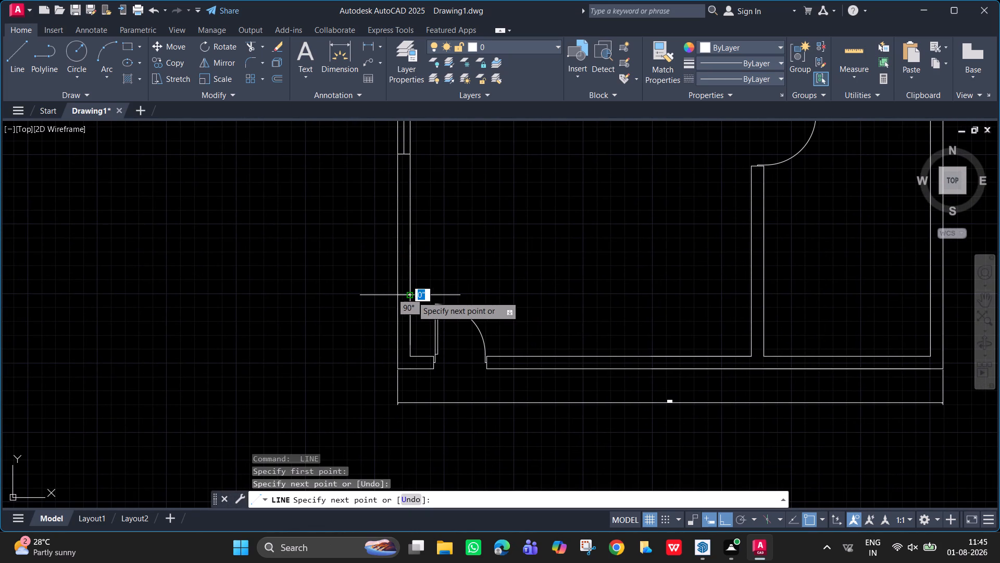
key("space")
key("space")
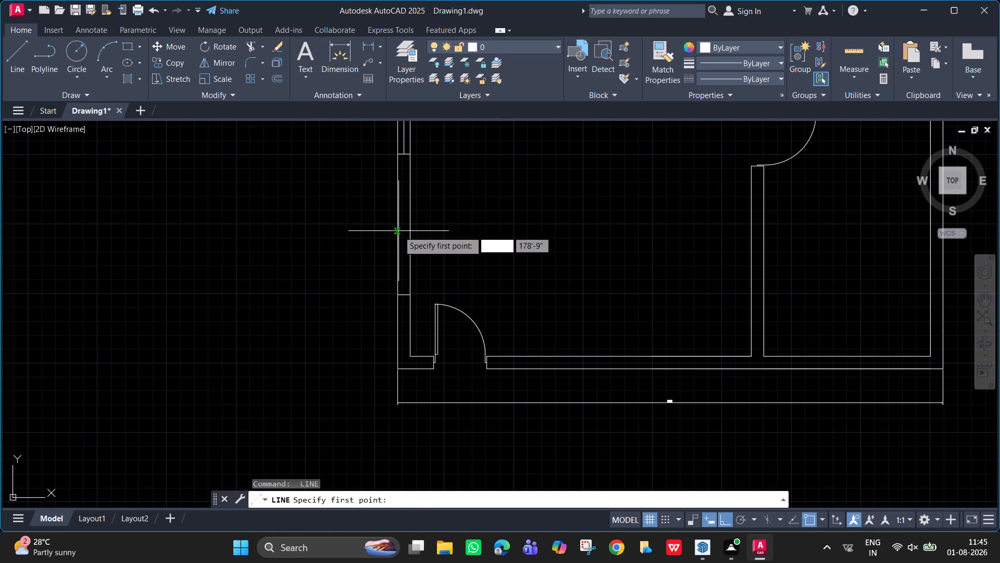
left_click(398, 229)
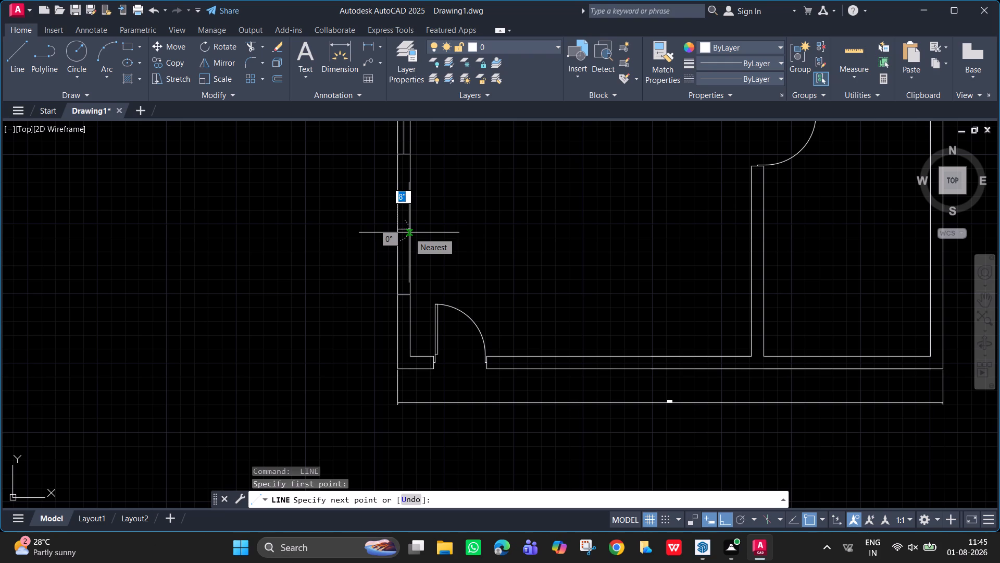
left_click(409, 231)
key("space")
Join the two southern west-wall jambs with a line along the middle of the wall.
key("space")
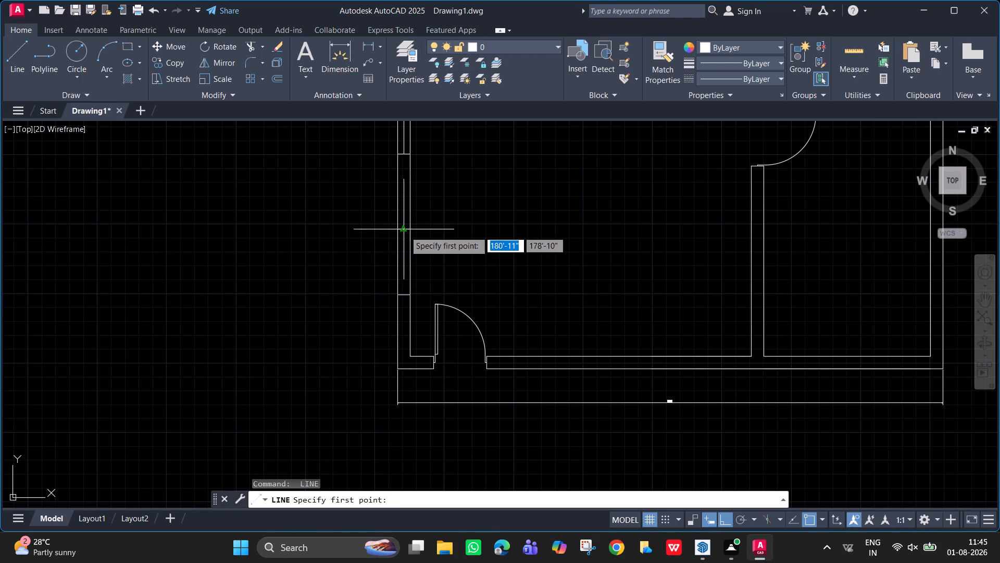
left_click(405, 231)
left_click(404, 295)
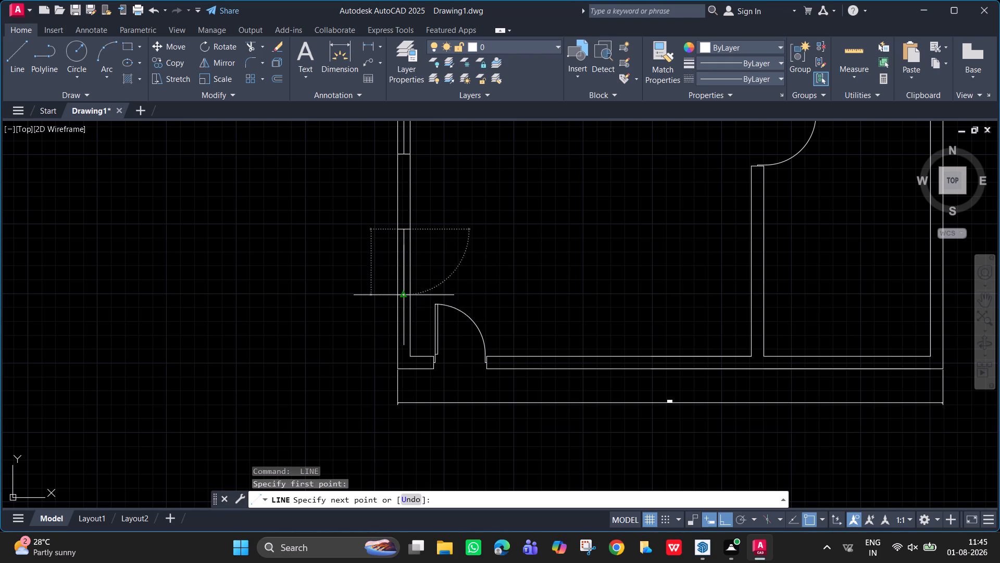
key("space")
Delete the overall dimension running along the outside of the south outer wall.
scroll(490, 272, "down", 2)
middle_click_drag(493, 277, 482, 286)
middle_click_drag(570, 286, 449, 295)
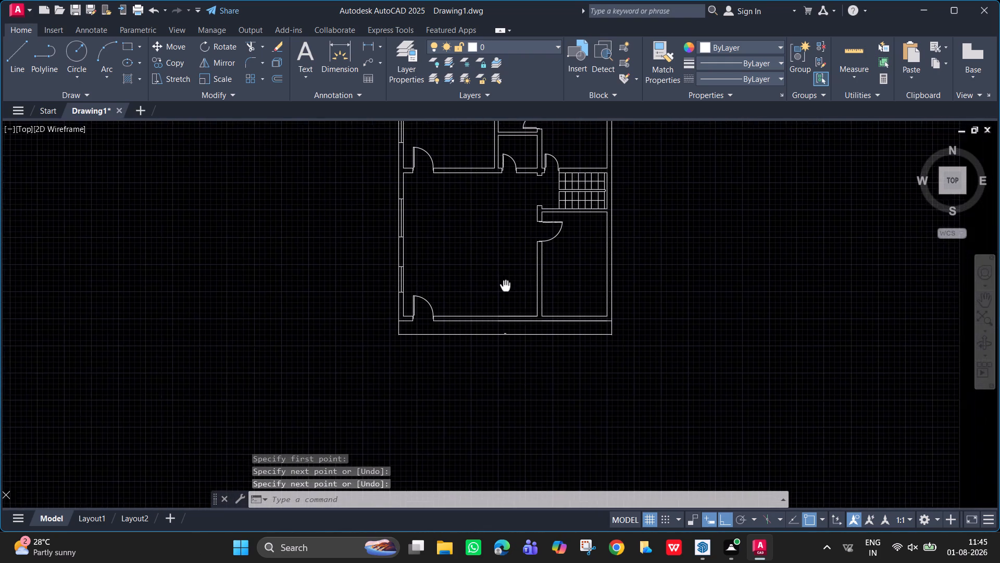
middle_click_drag(449, 295, 445, 297)
scroll(438, 317, "down", 1)
scroll(406, 346, "up", 3)
middle_click_drag(406, 345, 503, 417)
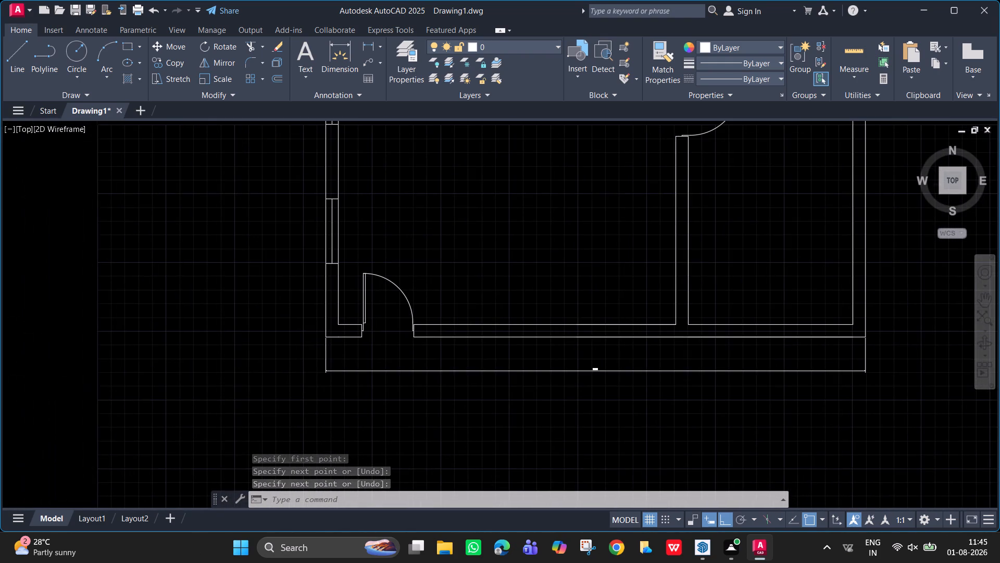
left_click_drag(479, 383, 458, 345)
key("Delete")
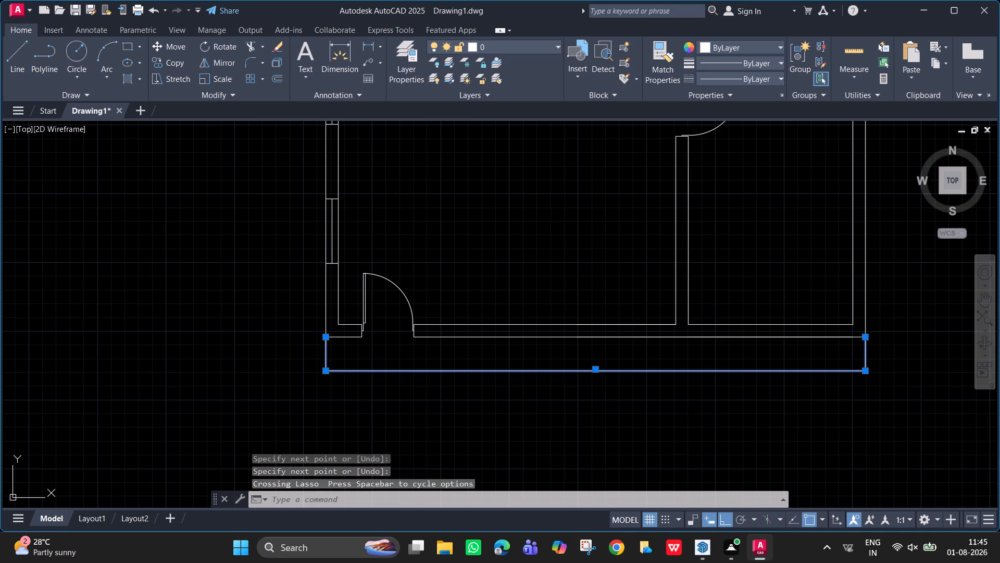
key("Delete")
scroll(458, 345, "up", 1)
middle_click_drag(458, 345, 427, 348)
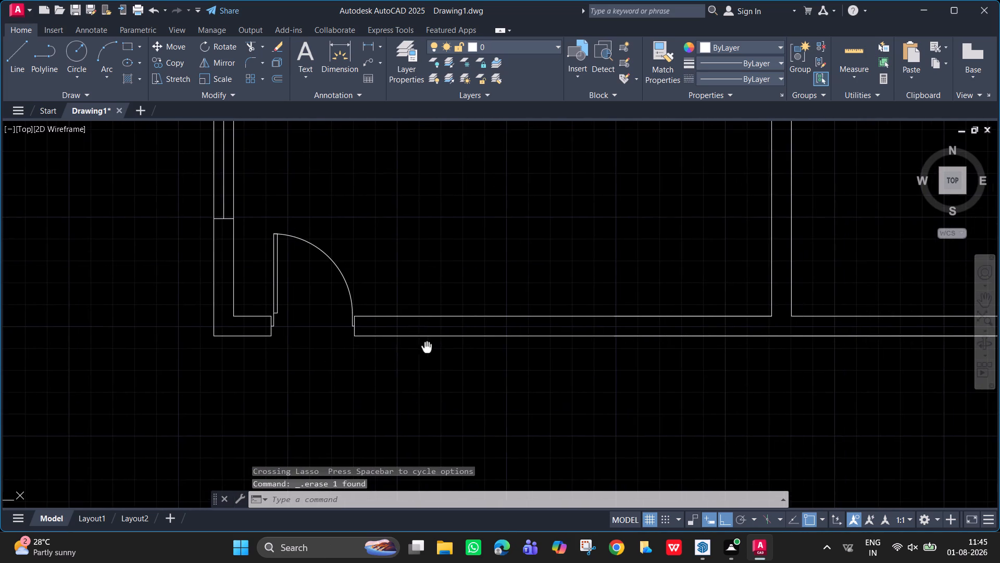
key("space")
key("space")
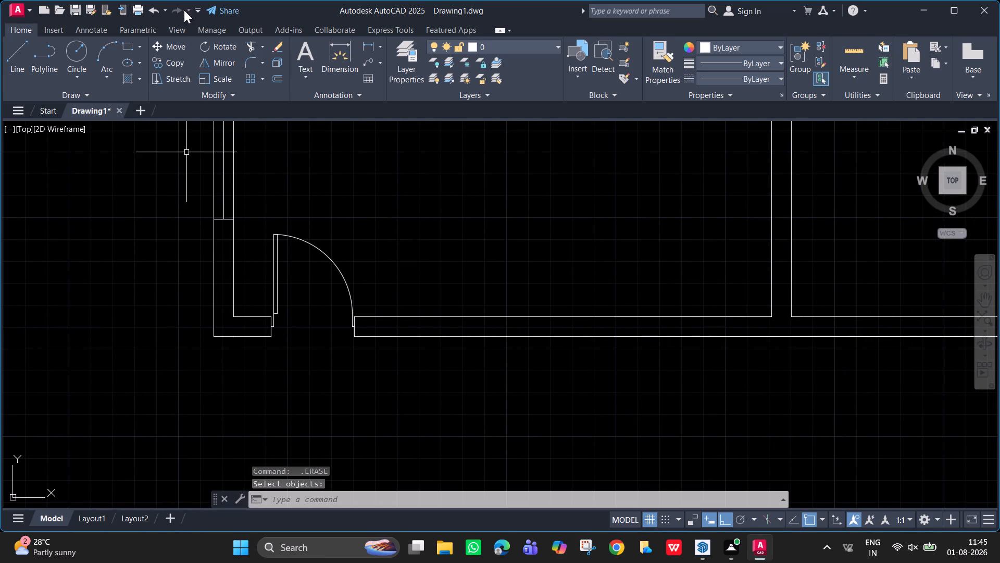
Draw two window jamb lines about 3'-7" apart across the south outer wall, just east of the southwest room's door.
left_click(18, 46)
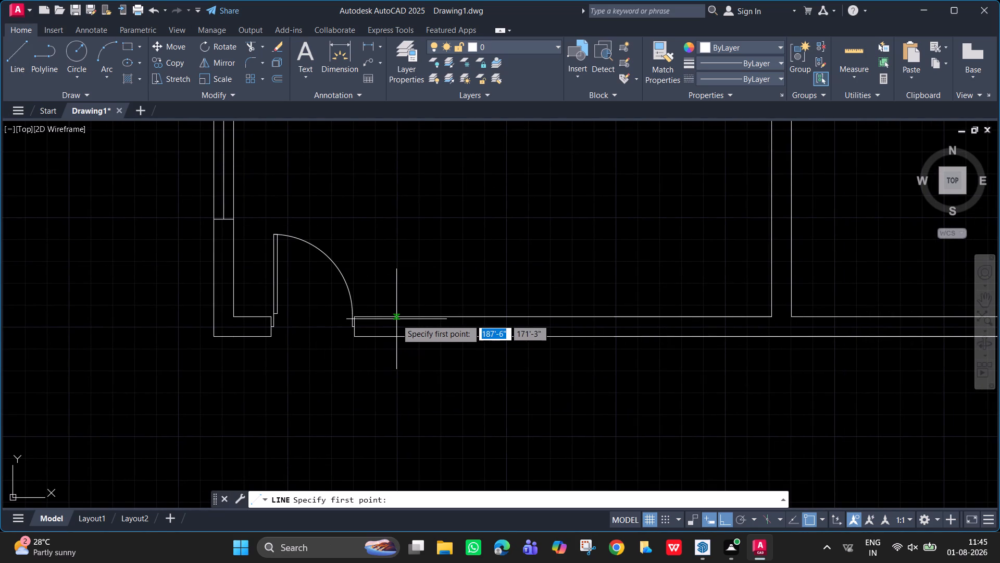
left_click(396, 319)
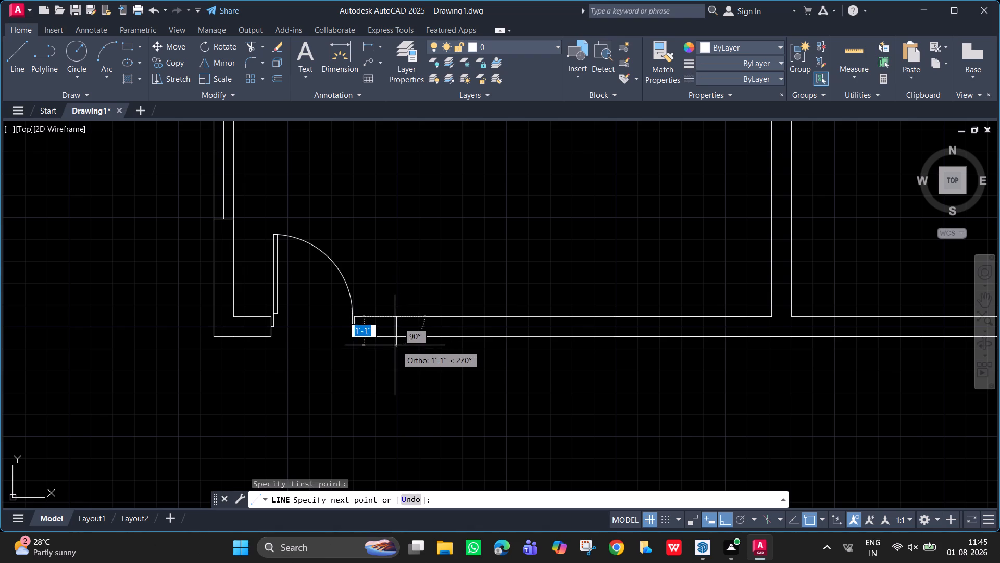
left_click(395, 337)
key("space")
key("space")
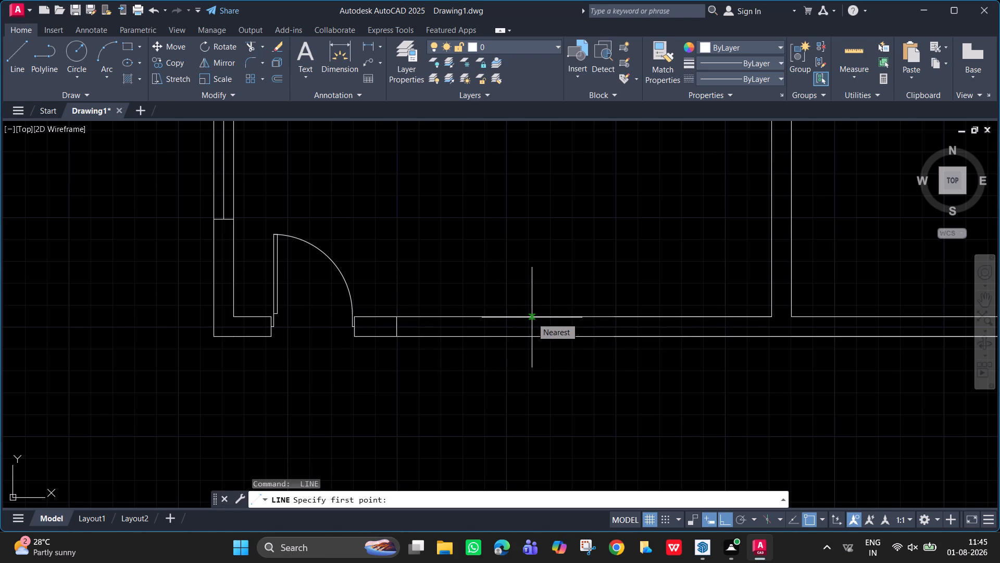
left_click(492, 315)
left_click(493, 337)
key("space")
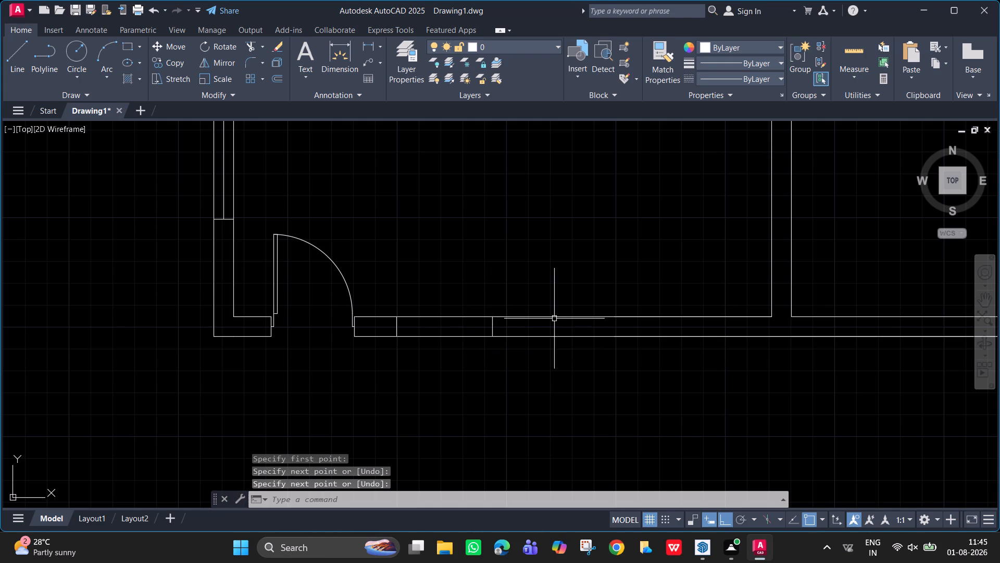
Draw two more jamb lines about 4' apart farther east across the southwest room's south outer wall.
key("space")
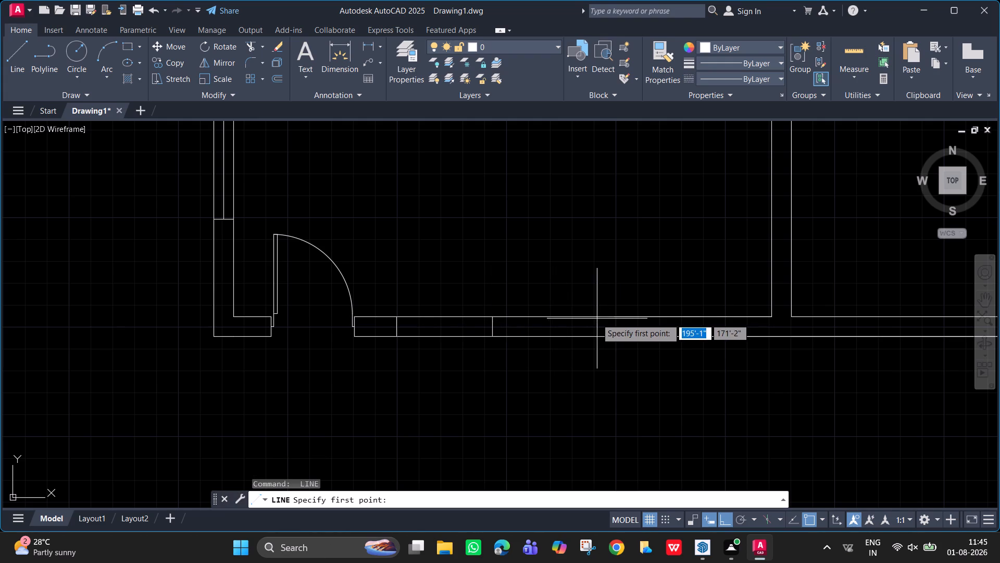
left_click(591, 316)
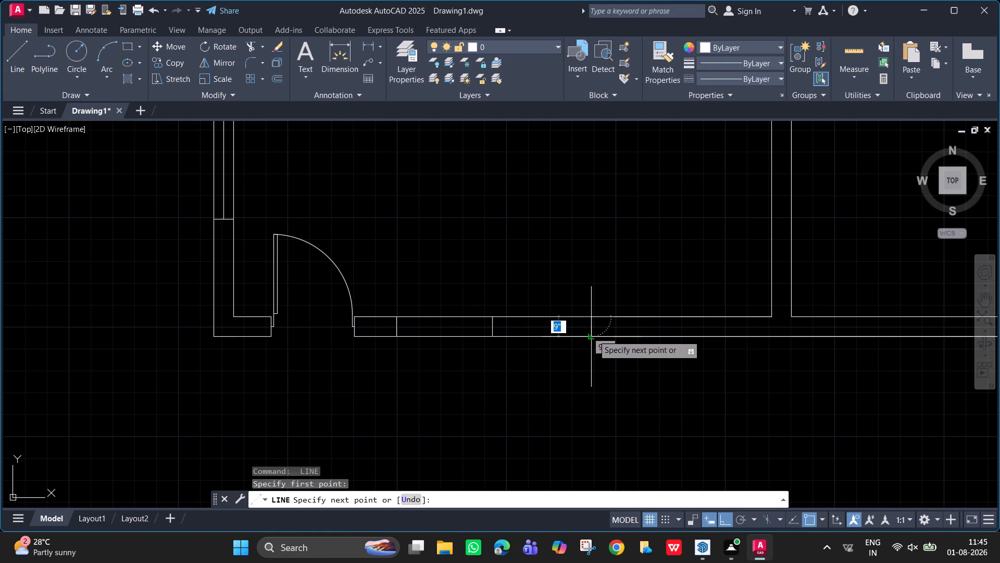
left_click(593, 337)
key("space")
key("space")
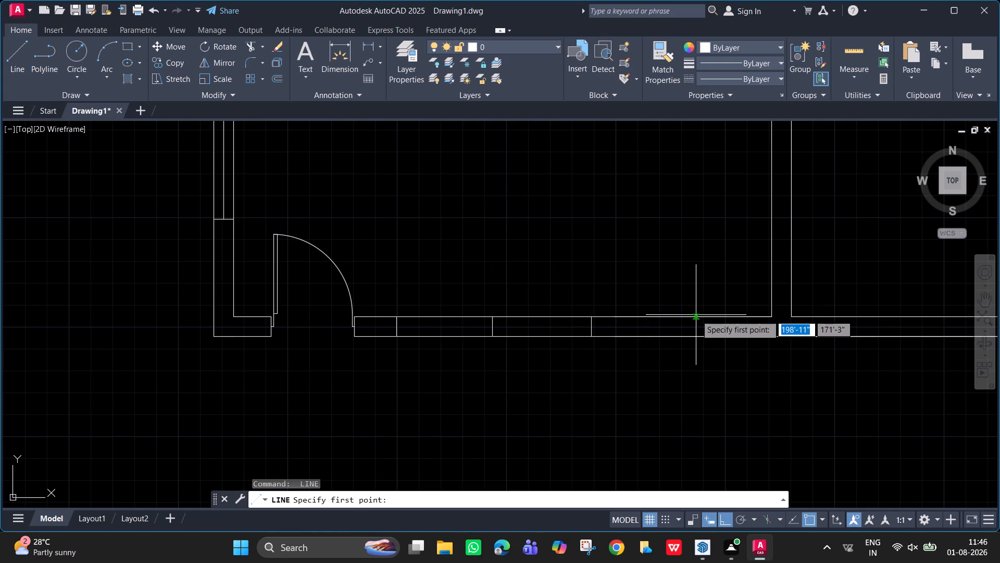
left_click(696, 317)
left_click(695, 339)
key("space")
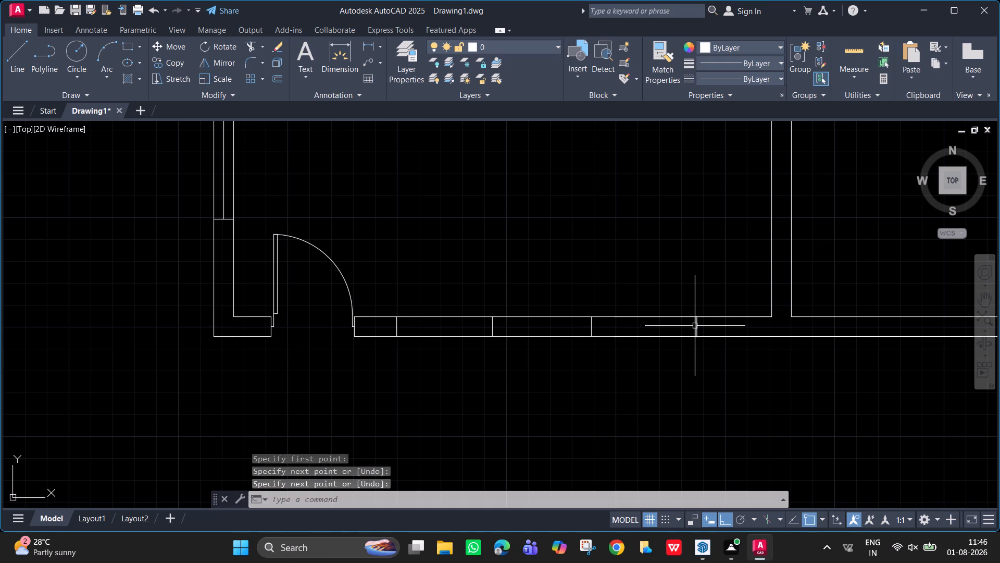
Join each of the two pairs of south-wall window jambs with a line along the middle of the wall.
key("space")
left_click(696, 328)
left_click(590, 326)
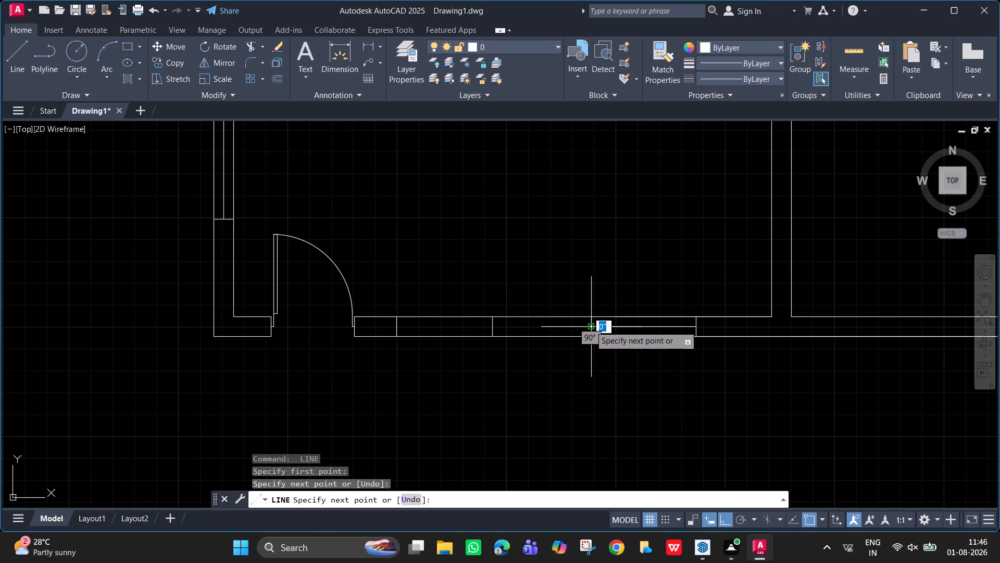
key("space")
key("space")
left_click(492, 327)
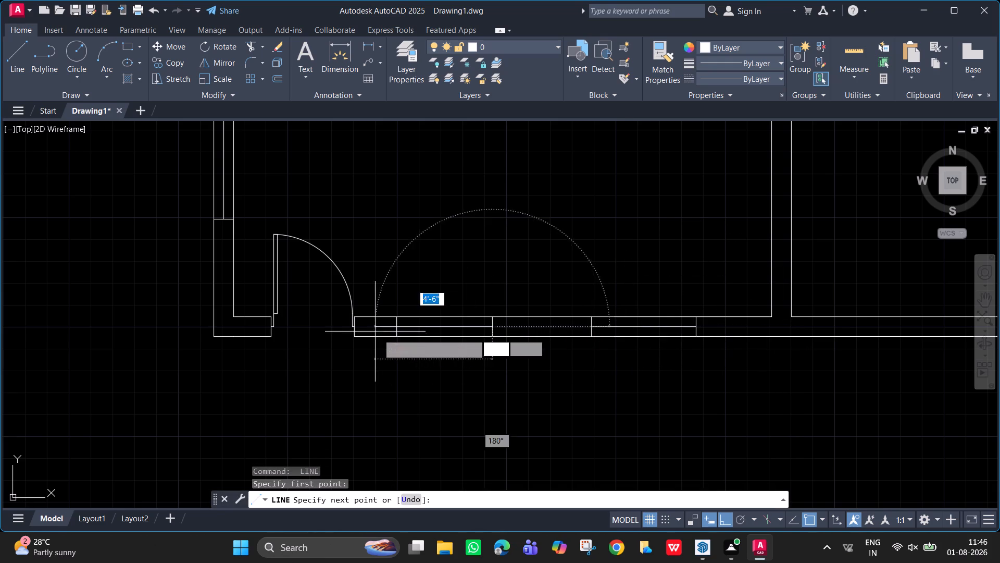
left_click(397, 327)
key("space")
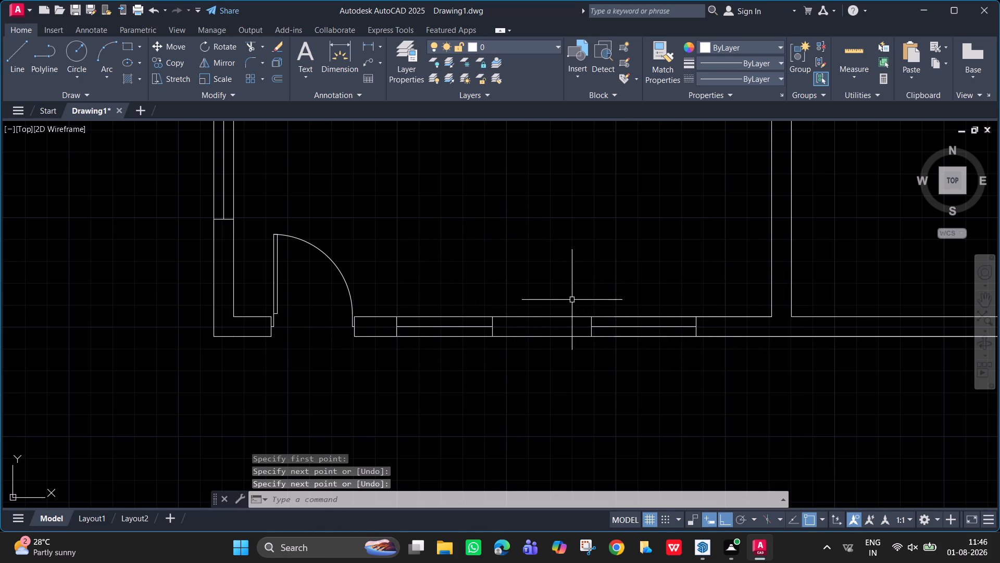
Draw two window jamb lines about 5' apart across the south outer wall of the southeast room.
scroll(570, 303, "down", 2)
middle_click_drag(562, 297, 548, 438)
scroll(552, 436, "down", 1)
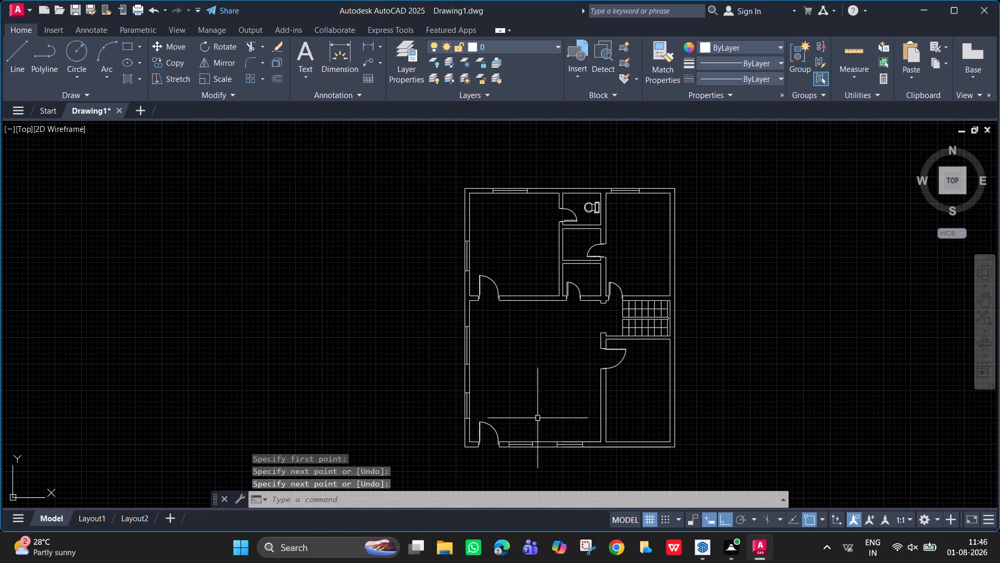
middle_click_drag(632, 386, 566, 344)
scroll(595, 406, "up", 2)
middle_click_drag(595, 412, 566, 377)
key("space")
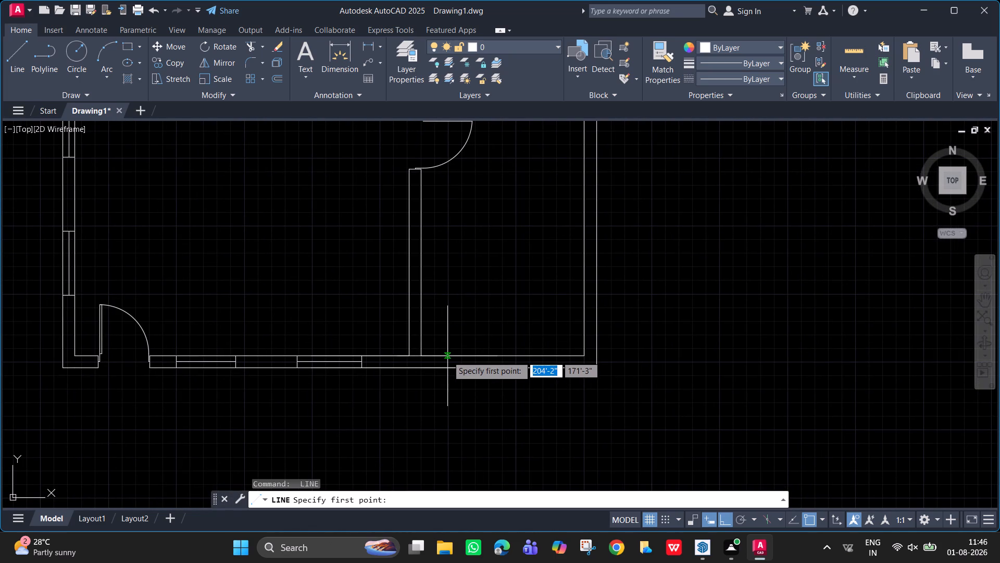
left_click(457, 354)
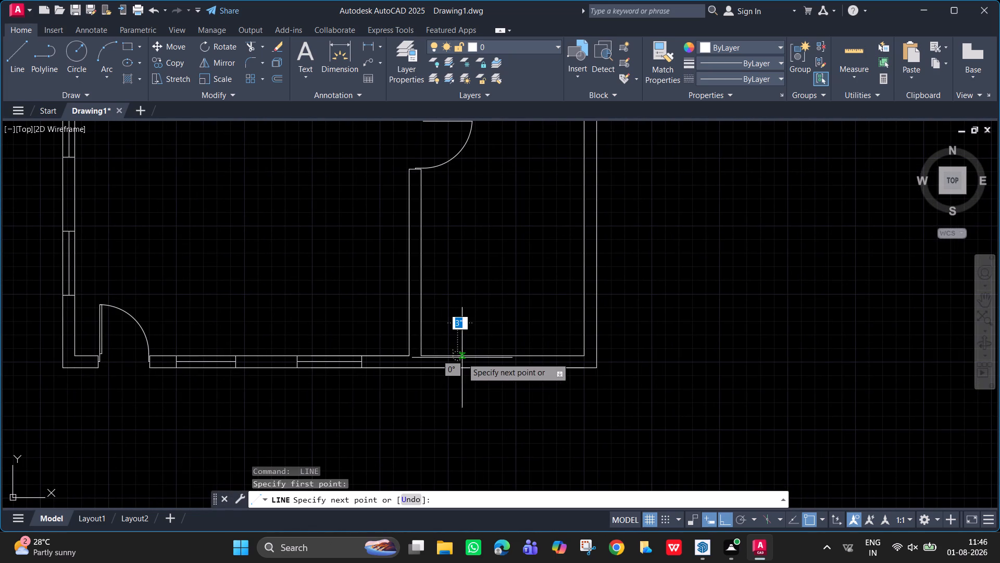
left_click(457, 368)
key("space")
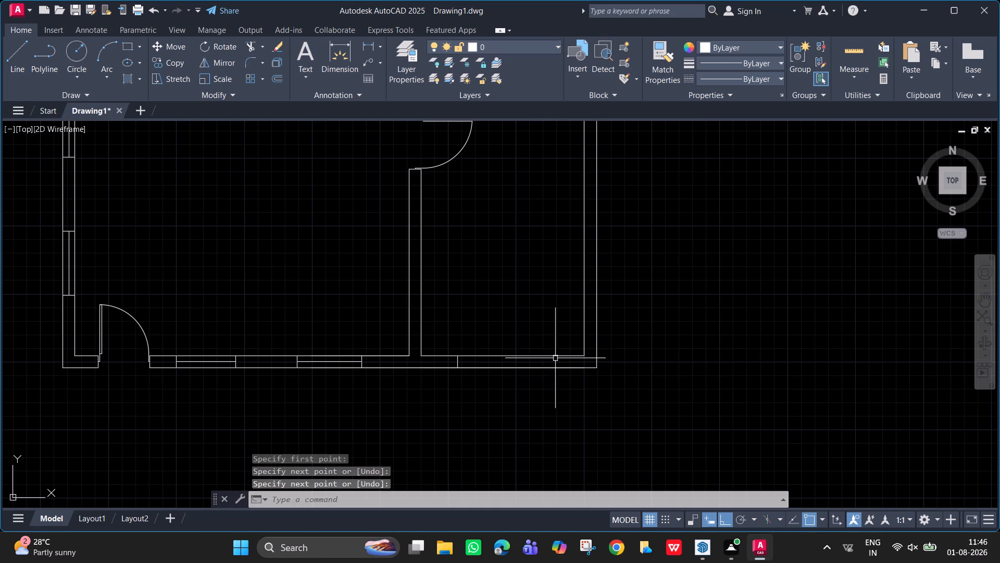
key("space")
left_click(540, 356)
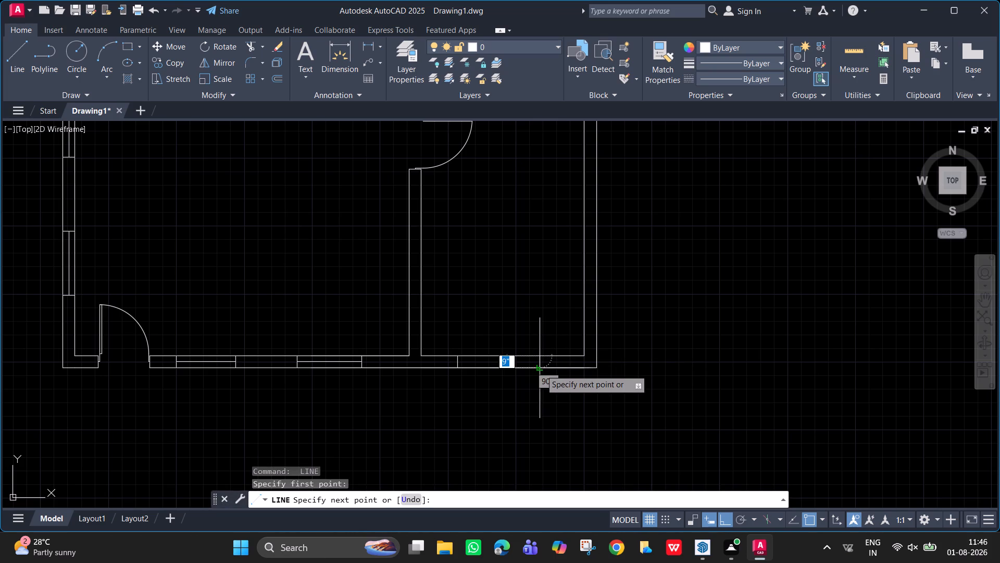
left_click(540, 370)
key("space")
Join the southeast room's two south-wall window jambs with a line along the middle of the wall.
key("space")
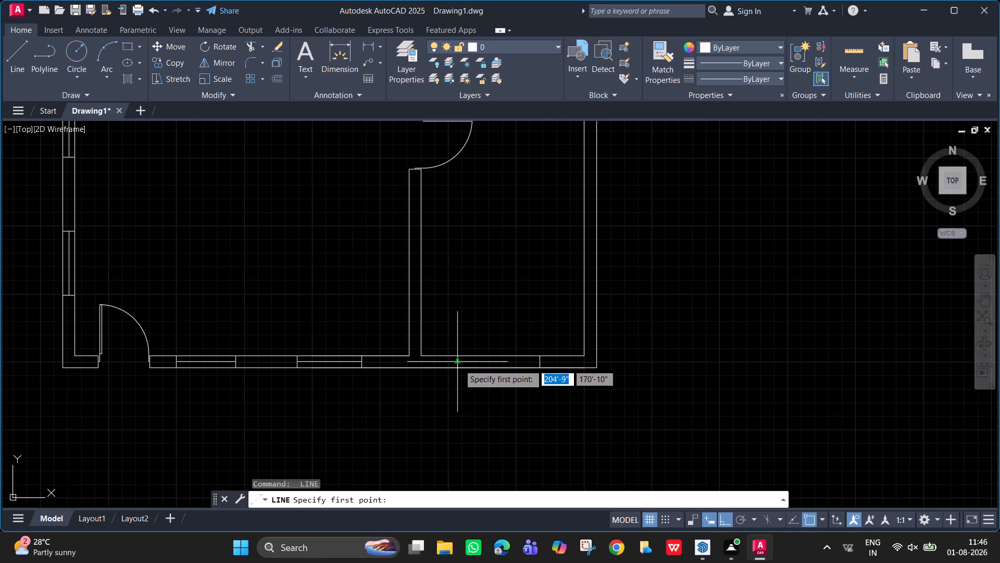
left_click(459, 364)
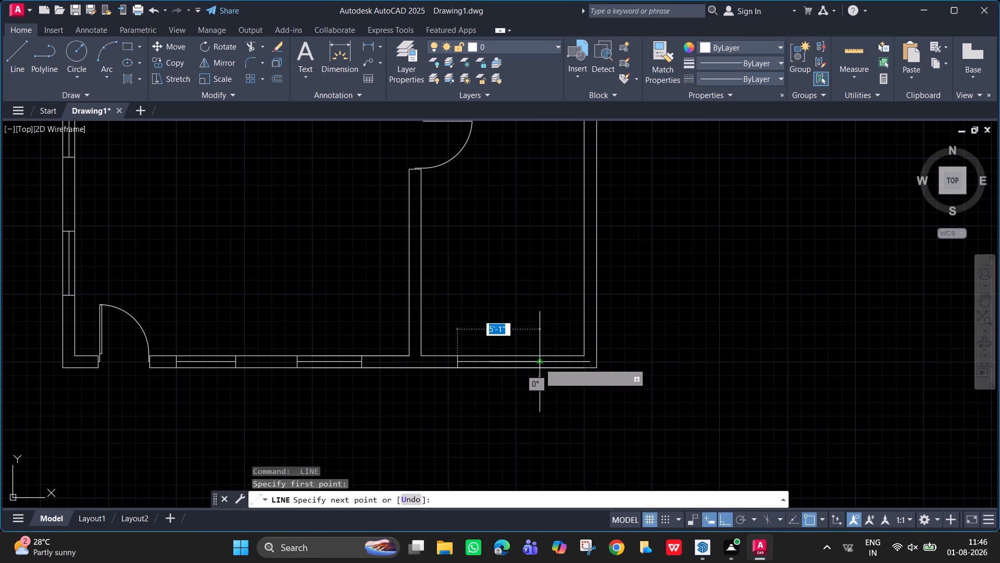
left_click(539, 363)
key("space")
Draw two window jamb lines across the east outer wall in the southern half of the southeast room.
scroll(553, 262, "down", 1)
middle_click_drag(552, 274, 570, 359)
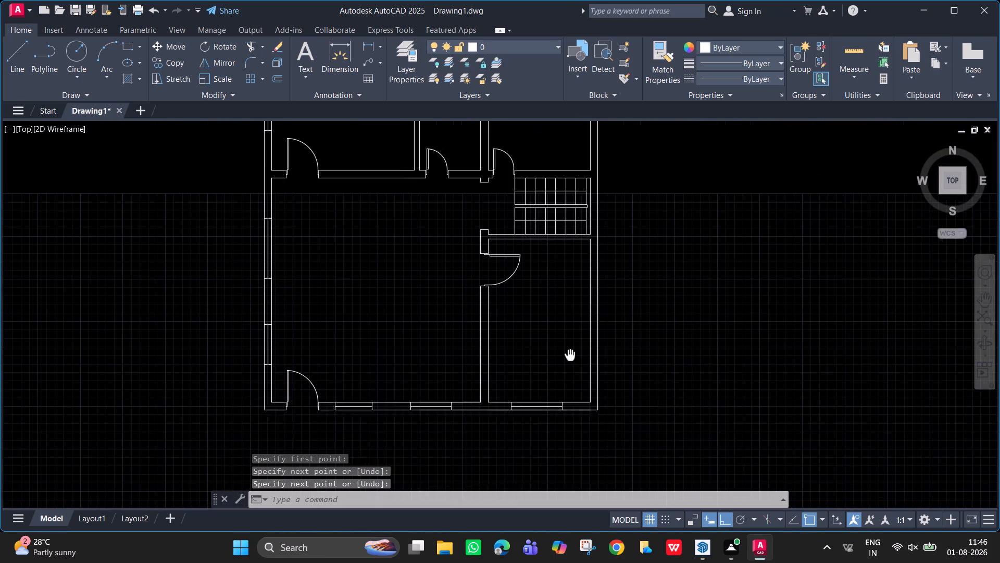
middle_click_drag(570, 359, 573, 366)
middle_click_drag(567, 364, 494, 350)
middle_click_drag(527, 346, 516, 344)
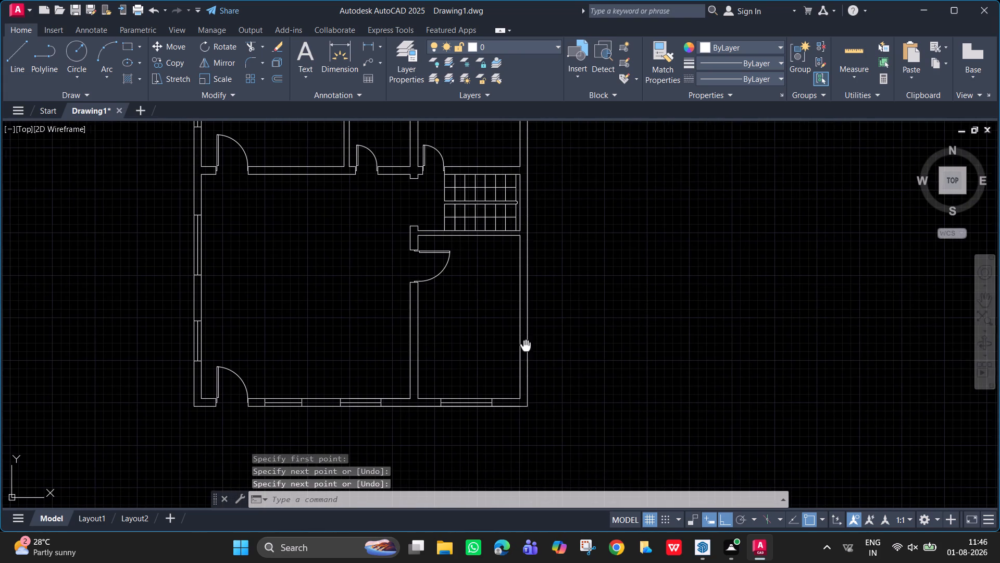
middle_click_drag(516, 344, 494, 340)
scroll(497, 319, "up", 1)
key("space")
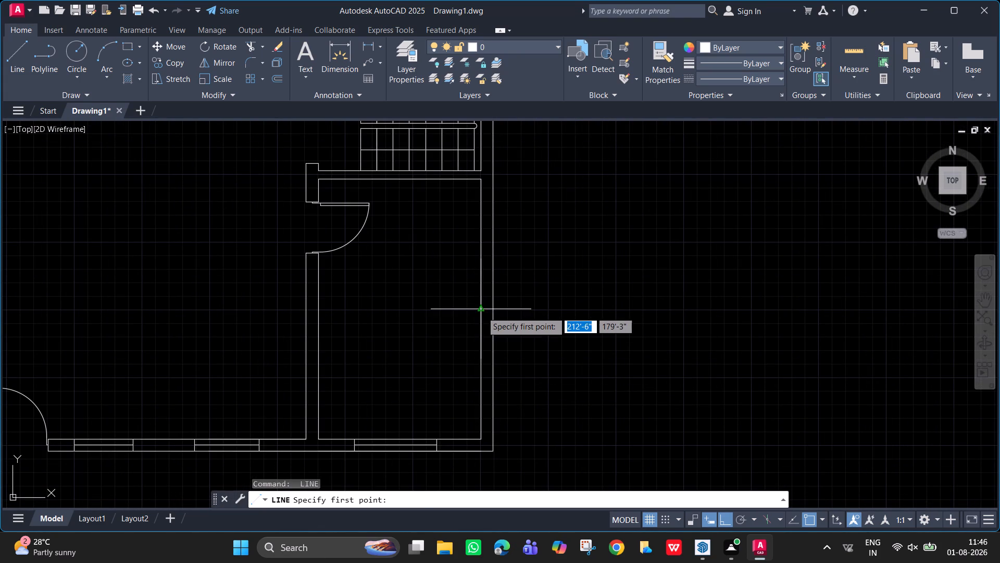
left_click(482, 312)
left_click(495, 311)
key("space")
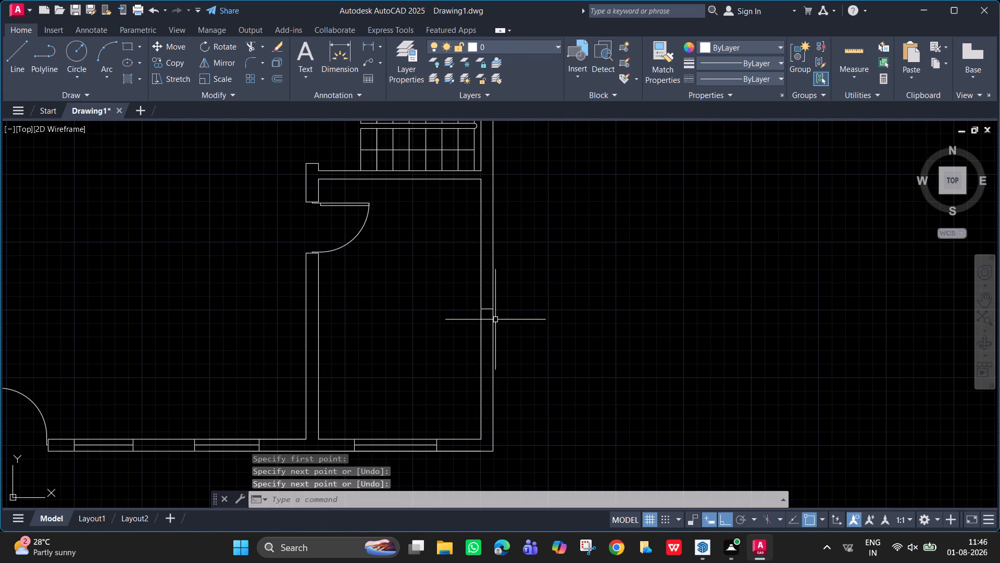
key("space")
left_click(482, 385)
left_click(493, 385)
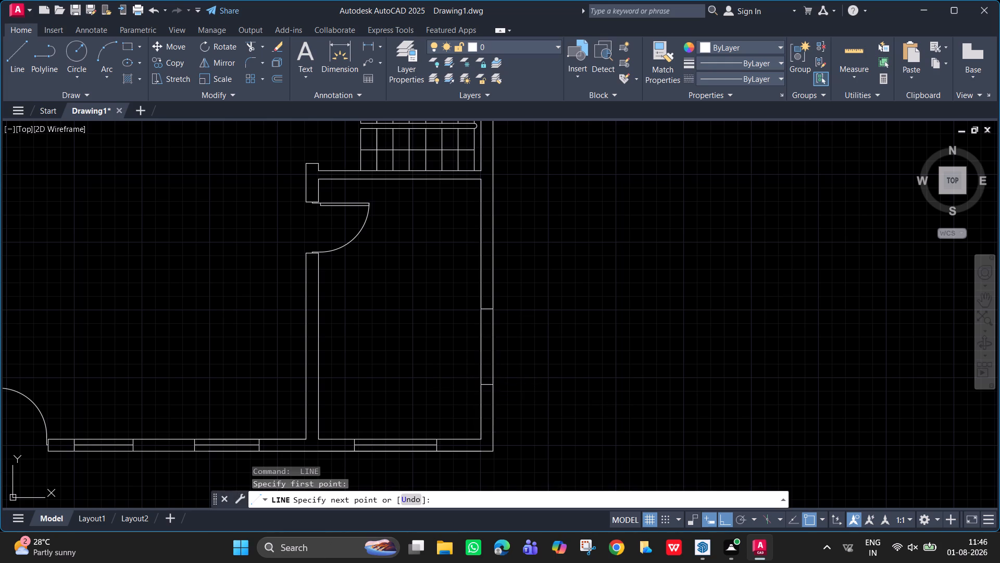
key("space")
Join the southeast room's two east-wall window jambs with a line along the middle of the wall.
key("space")
left_click(486, 384)
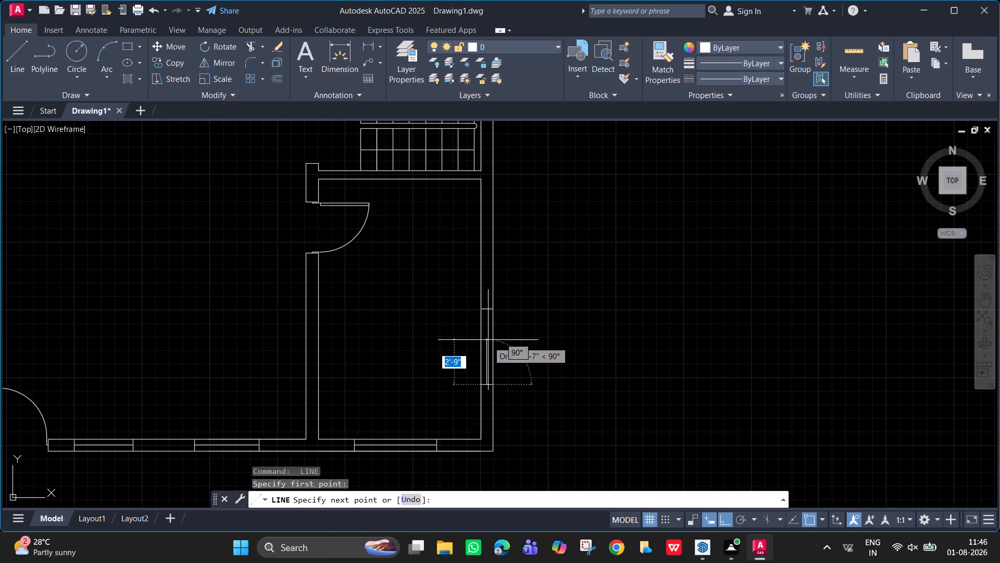
left_click(486, 309)
key("space")
Draw two window jamb lines about 4'-3" apart across the east outer wall of the northeast room.
scroll(572, 288, "down", 2)
middle_click_drag(563, 297, 610, 328)
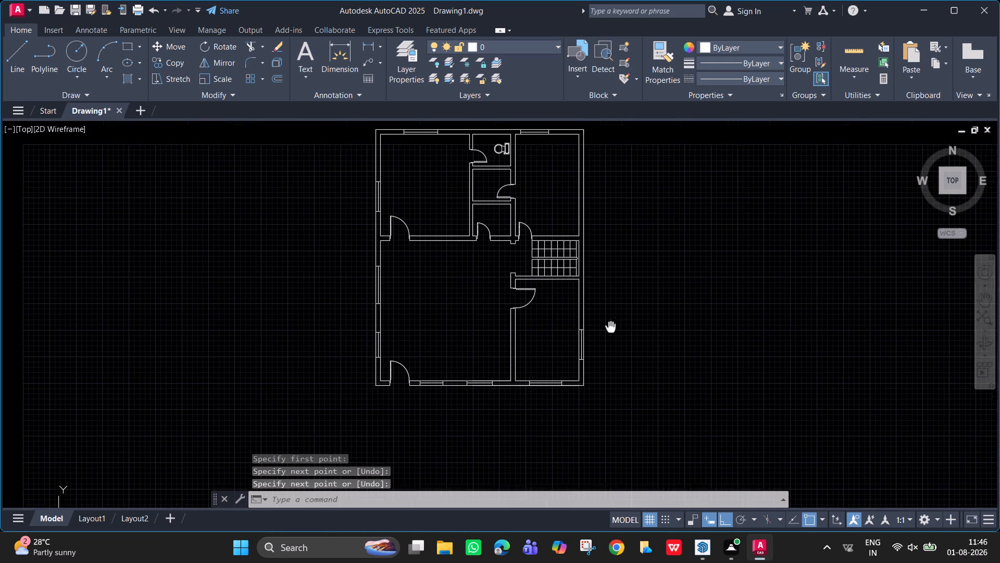
middle_click_drag(610, 328, 610, 329)
middle_click_drag(602, 274, 570, 386)
scroll(545, 338, "up", 2)
middle_click_drag(545, 338, 514, 356)
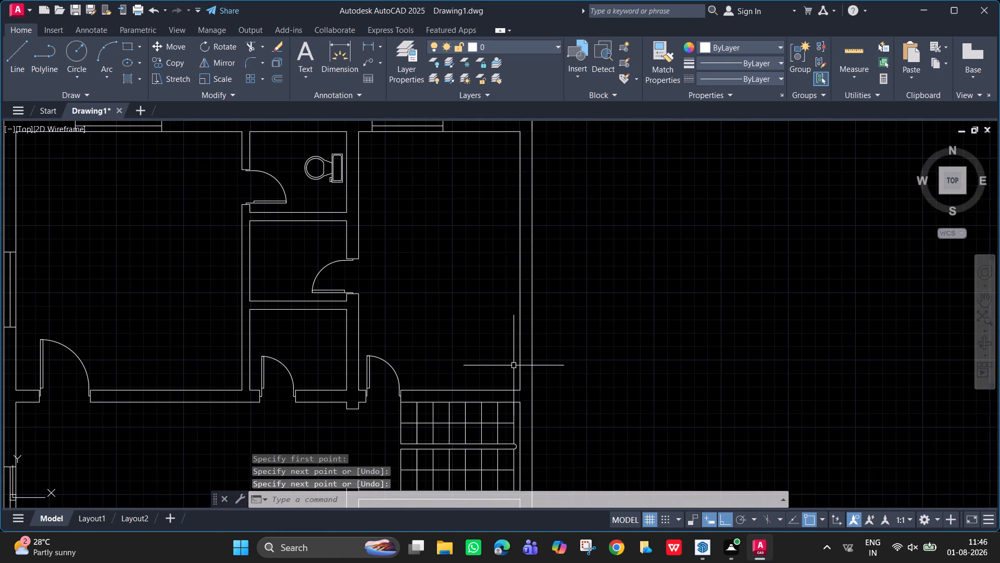
middle_click_drag(515, 405, 515, 417)
key("space")
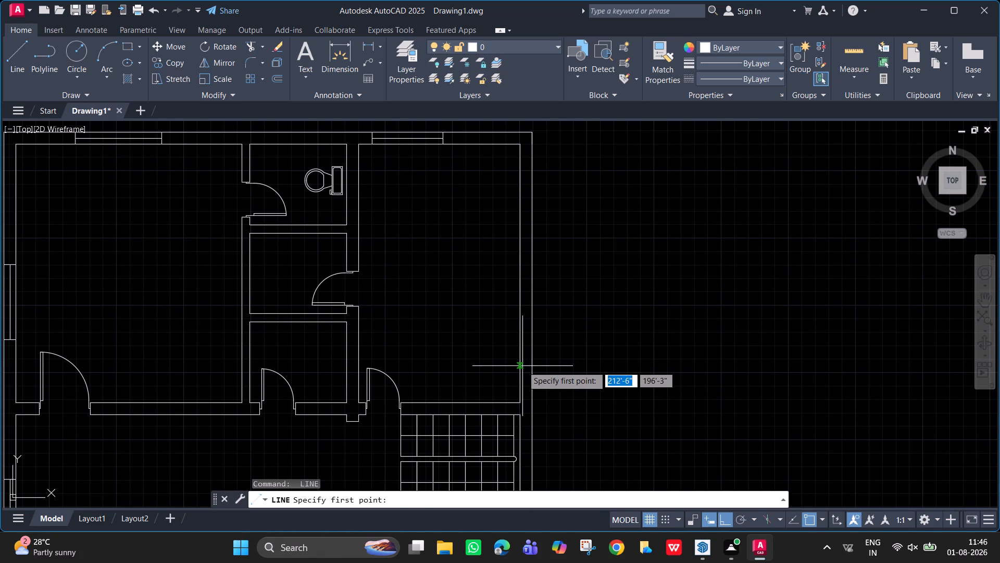
left_click(522, 366)
left_click(531, 366)
key("space")
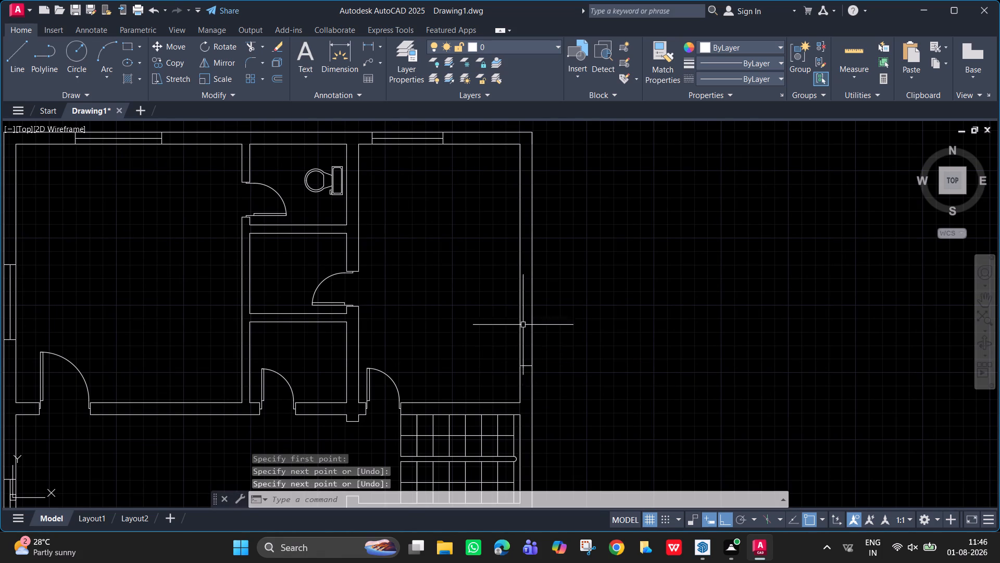
key("space")
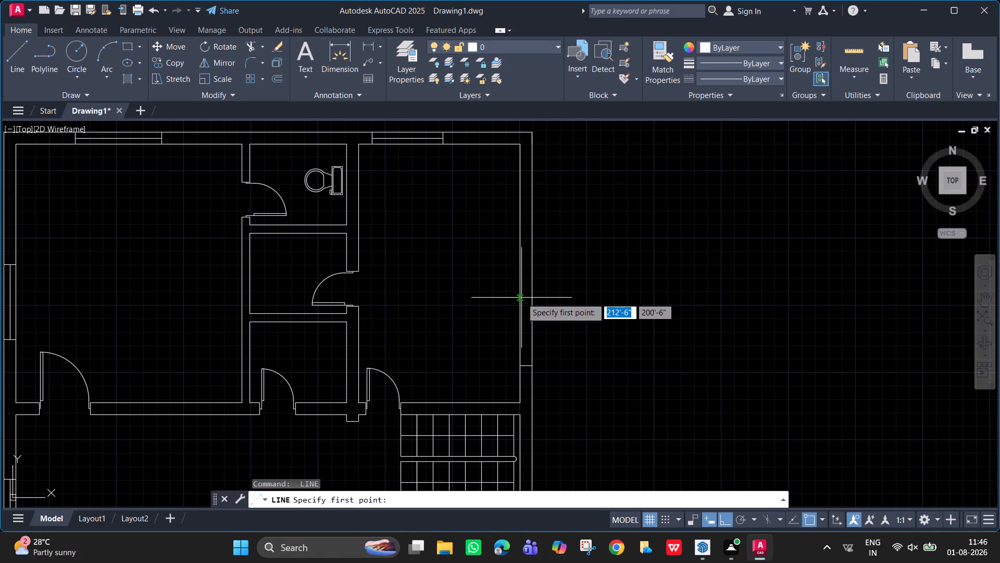
left_click(521, 298)
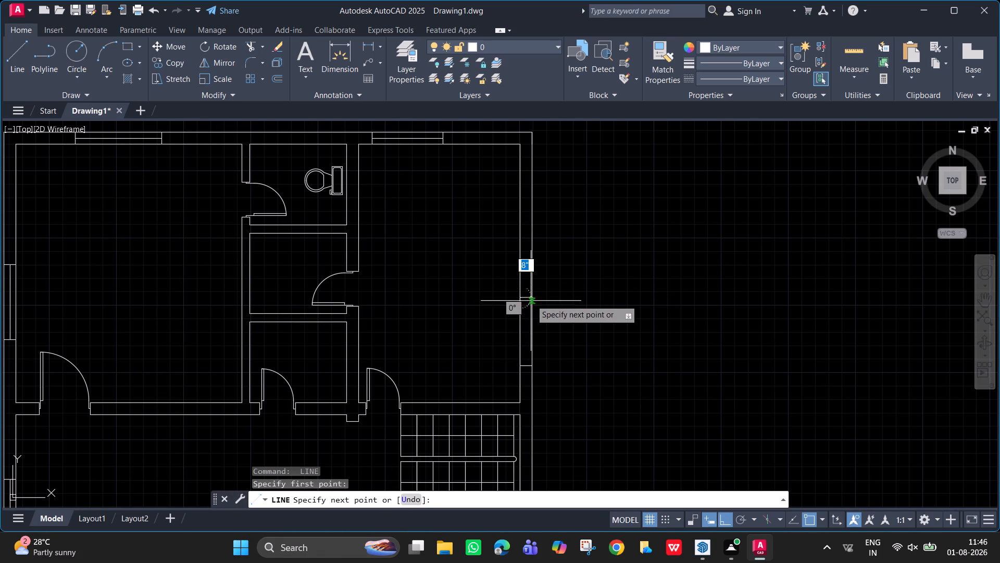
left_click(531, 299)
key("space")
Join the northeast room's two east-wall window jambs with a line along the middle of the wall.
key("space")
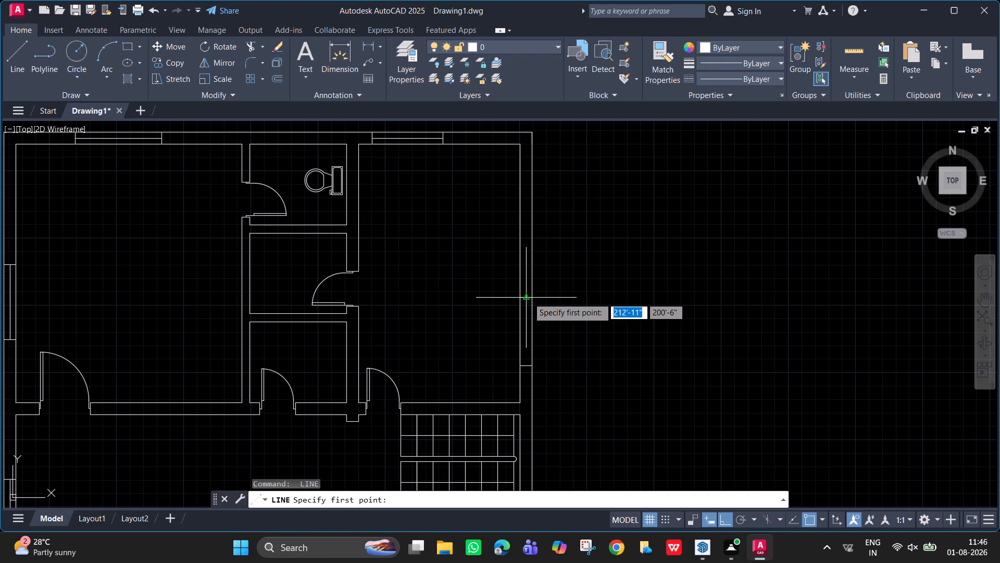
left_click(528, 298)
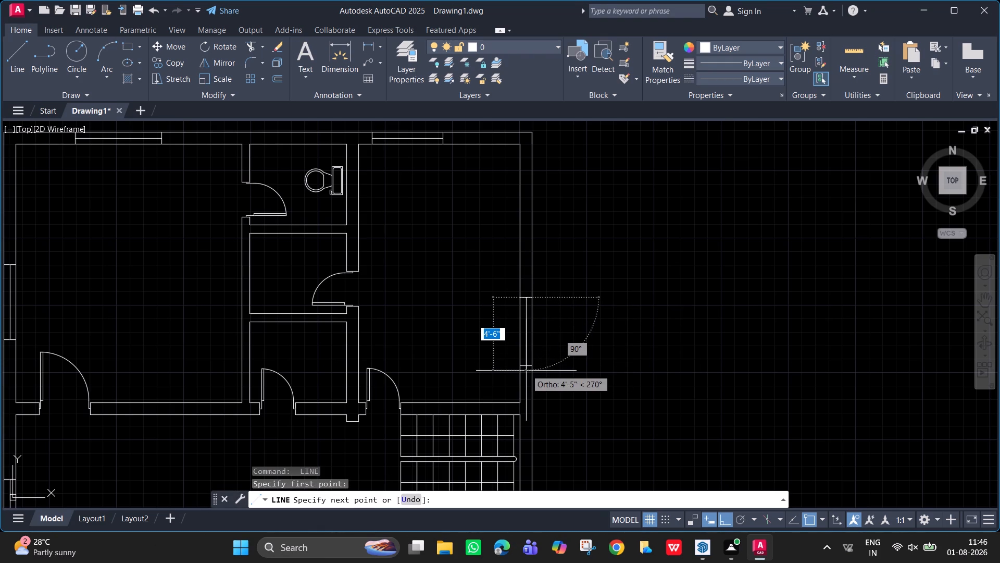
left_click(526, 365)
key("space")
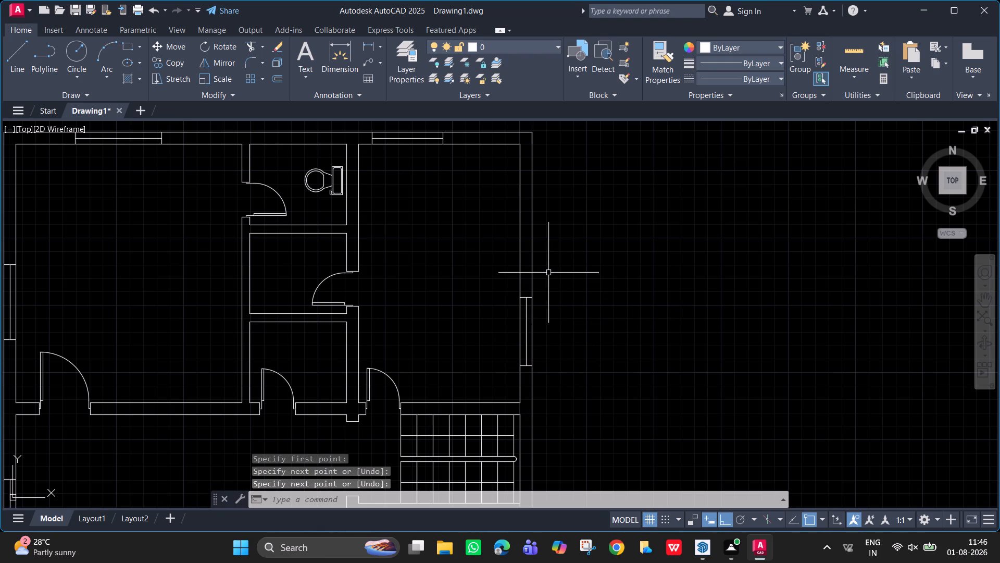
Draw two parallel lines about 4'-8" long along both wall faces across the opening west of the staircase.
scroll(433, 333, "down", 2)
middle_click_drag(434, 337, 553, 290)
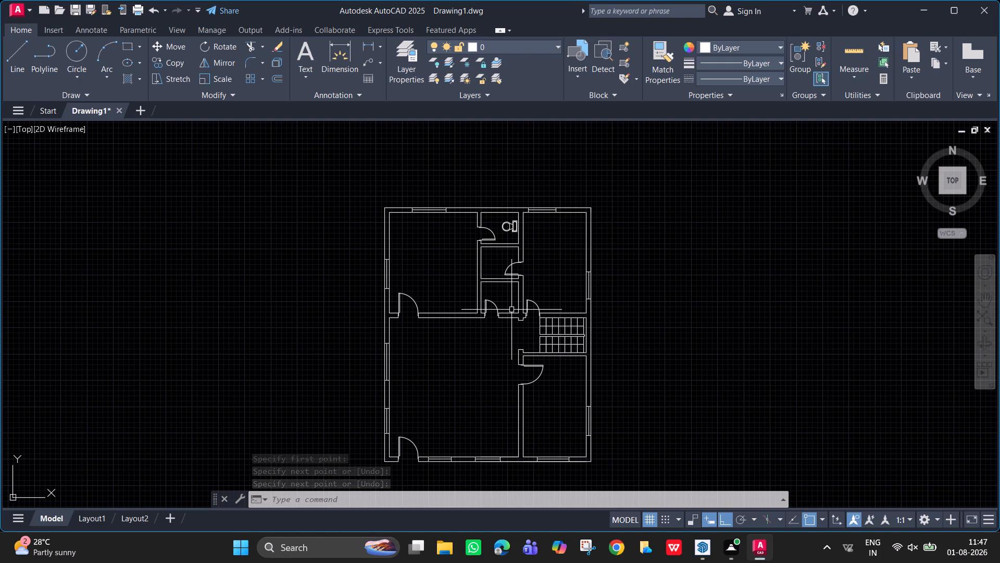
middle_click_drag(518, 353, 518, 332)
middle_click(518, 332)
scroll(536, 321, "up", 2)
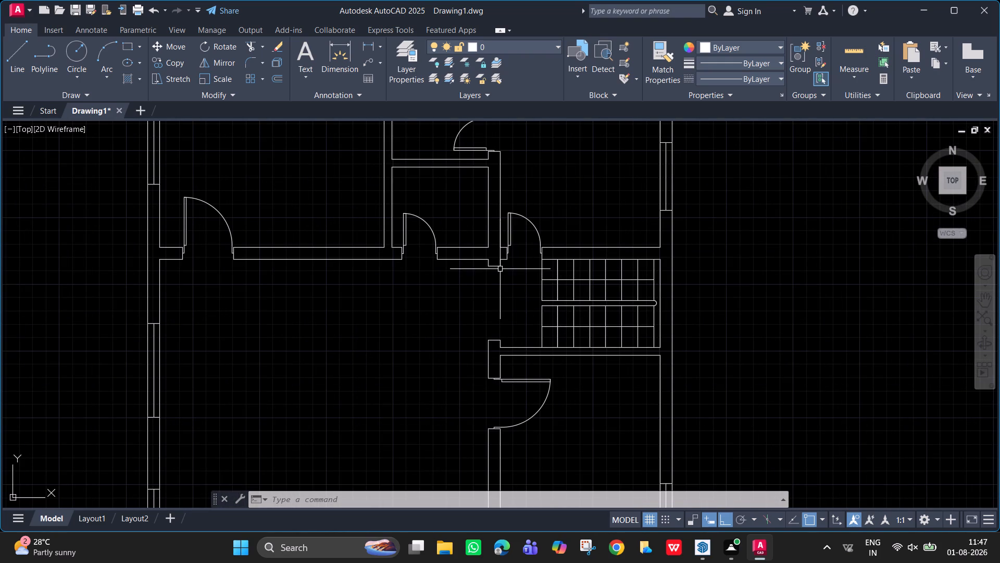
key("space")
left_click(500, 268)
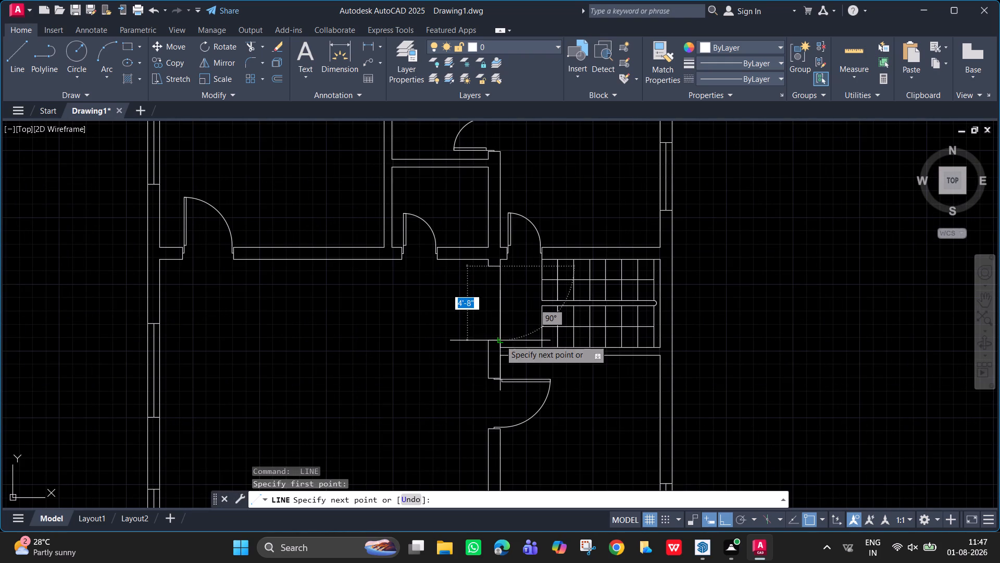
left_click(500, 340)
key("space")
key("space")
left_click(489, 266)
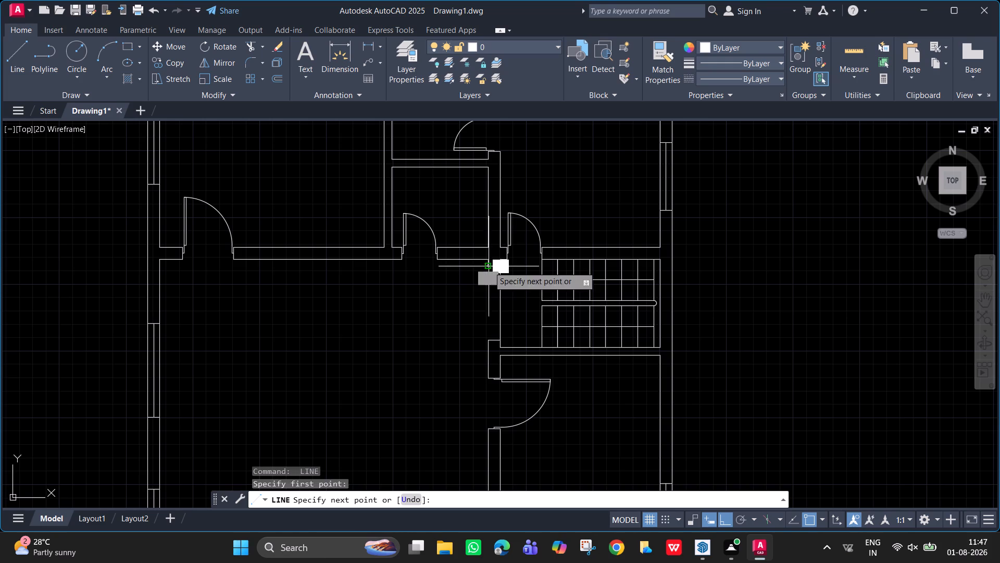
left_click(489, 338)
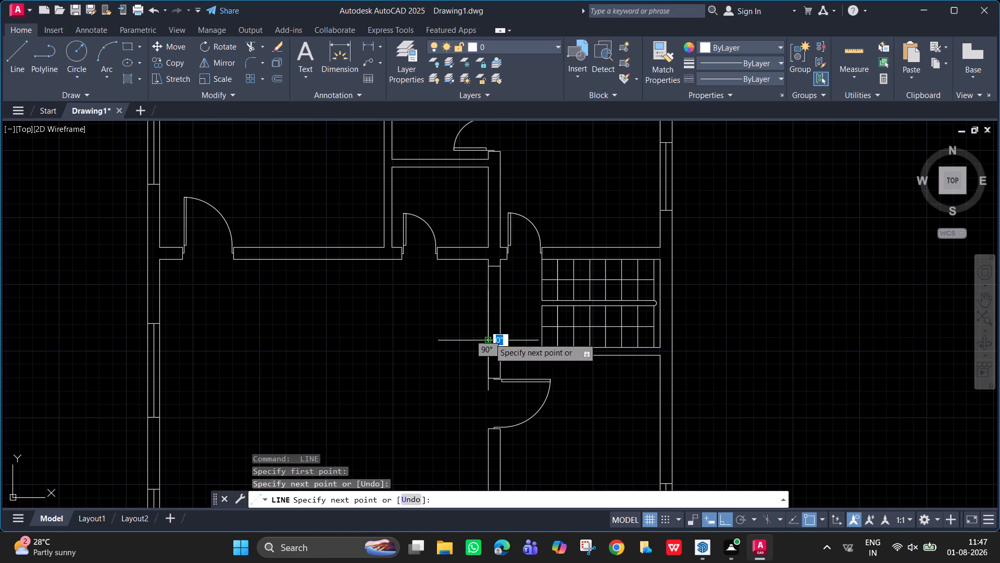
key("space")
Turn ortho off and draw two crossing diagonals between opposite corners of the closed-off opening west of the staircase.
key("space")
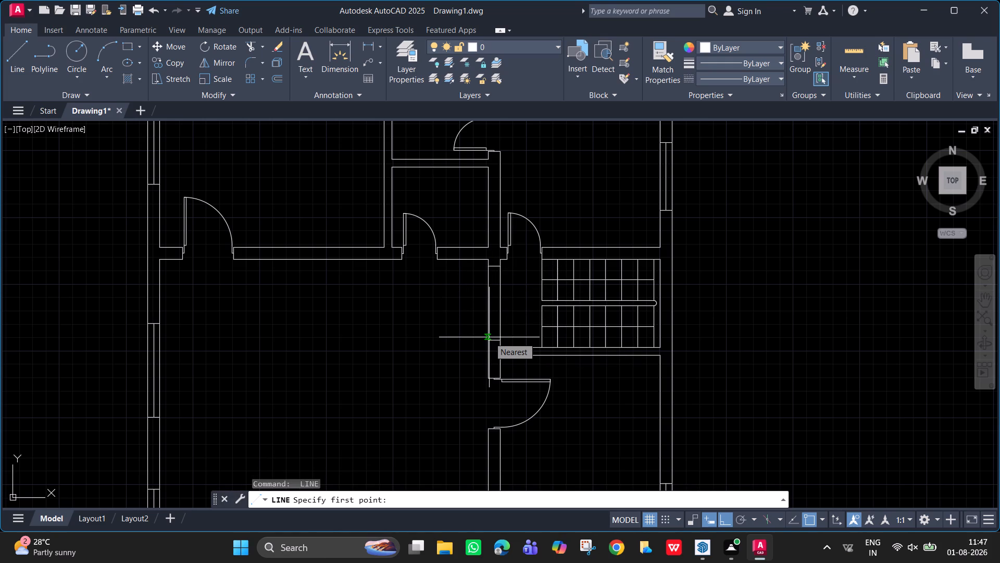
key("F8")
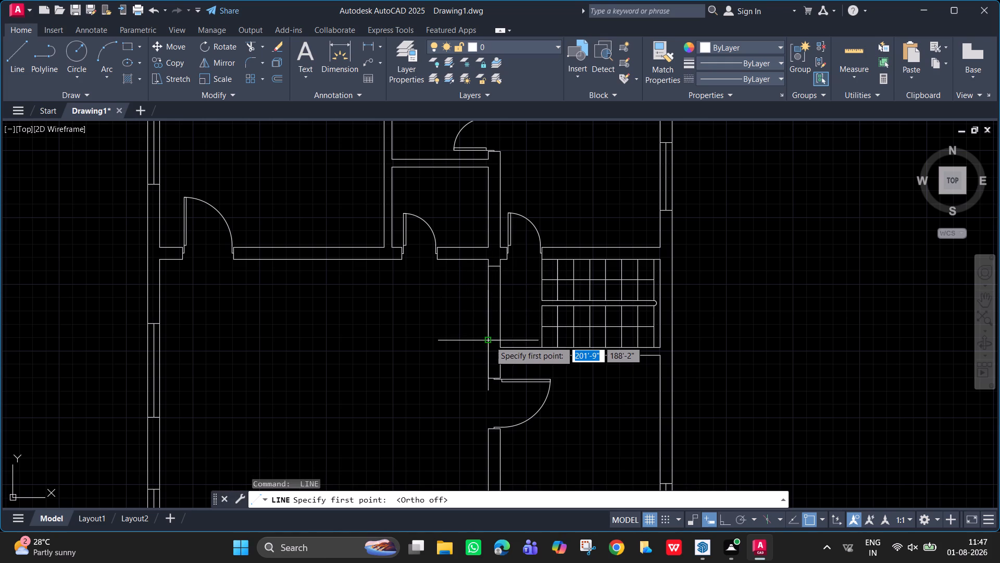
left_click(490, 340)
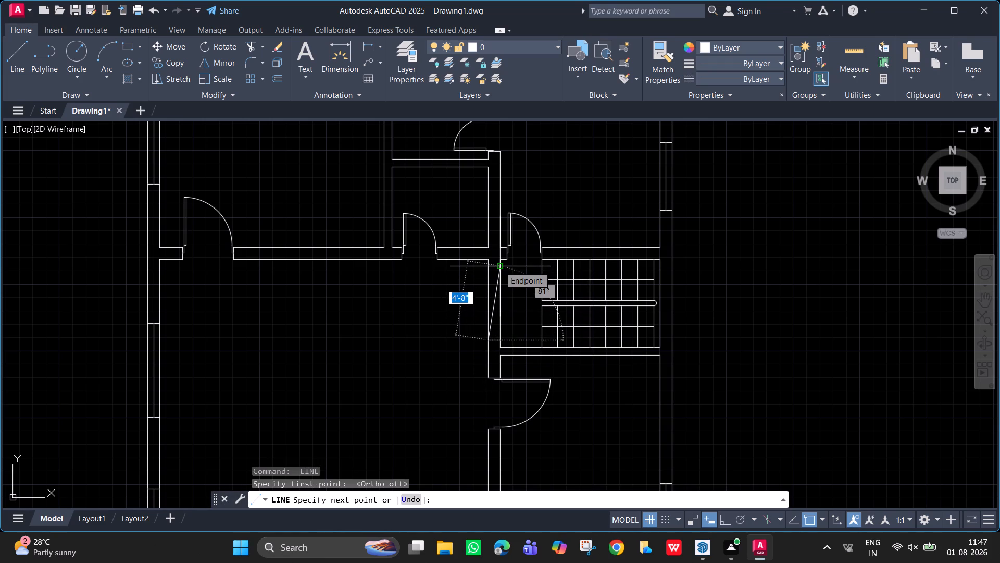
left_click(499, 266)
key("space")
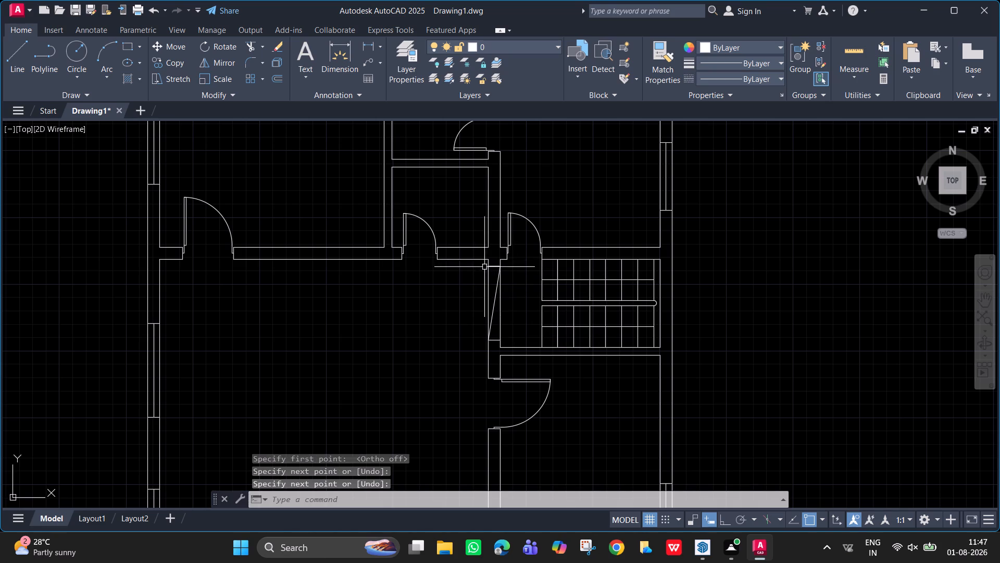
key("space")
left_click(486, 268)
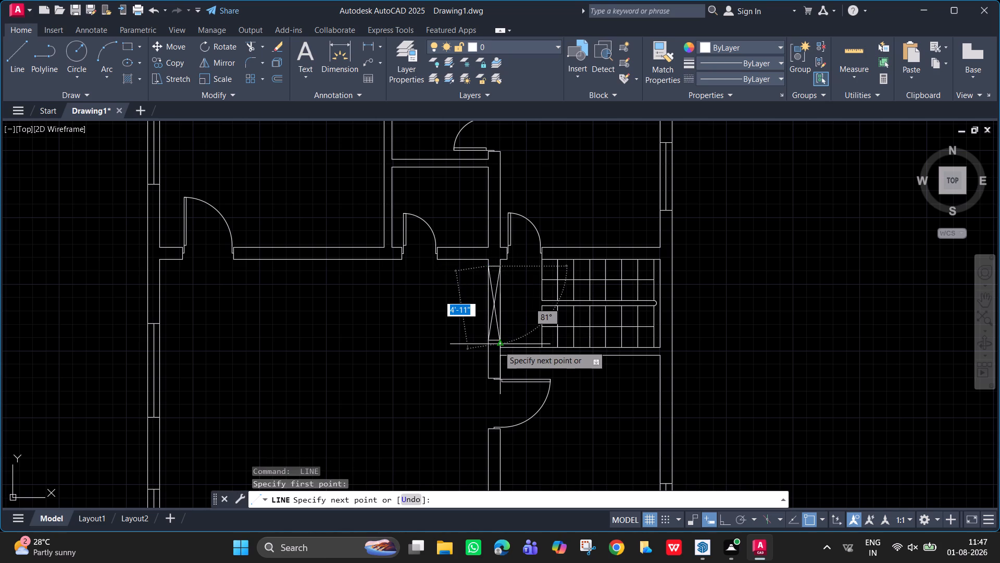
left_click(501, 342)
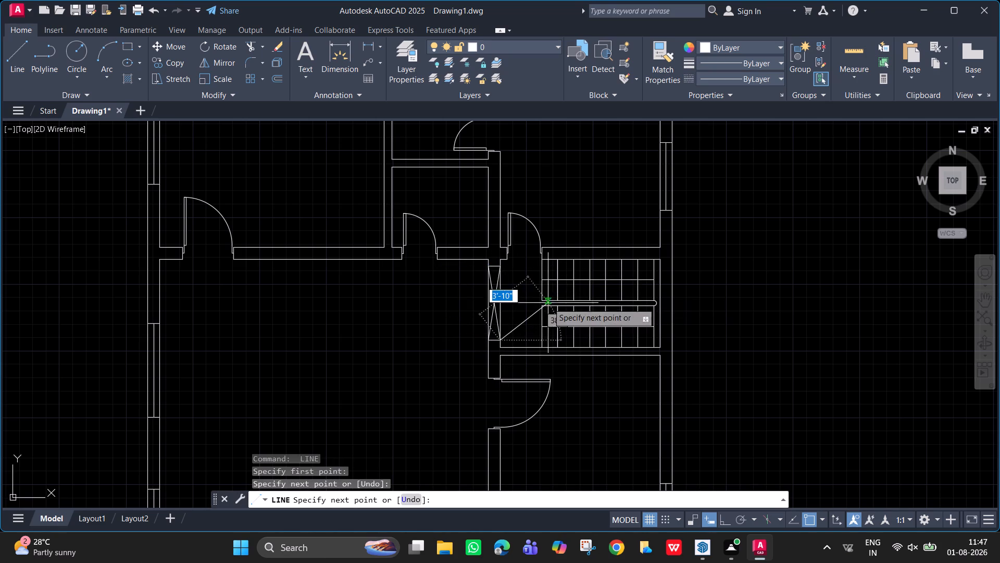
key("space")
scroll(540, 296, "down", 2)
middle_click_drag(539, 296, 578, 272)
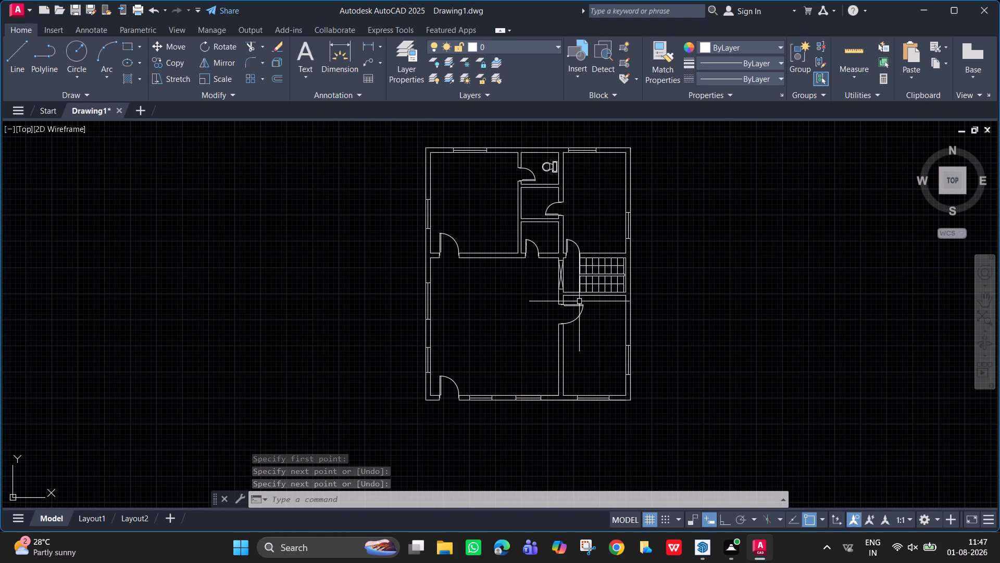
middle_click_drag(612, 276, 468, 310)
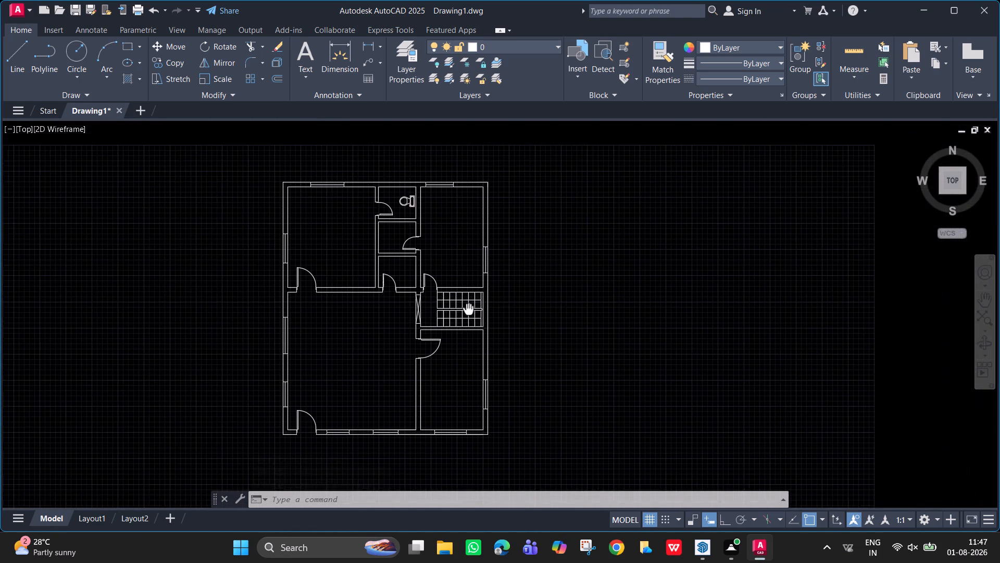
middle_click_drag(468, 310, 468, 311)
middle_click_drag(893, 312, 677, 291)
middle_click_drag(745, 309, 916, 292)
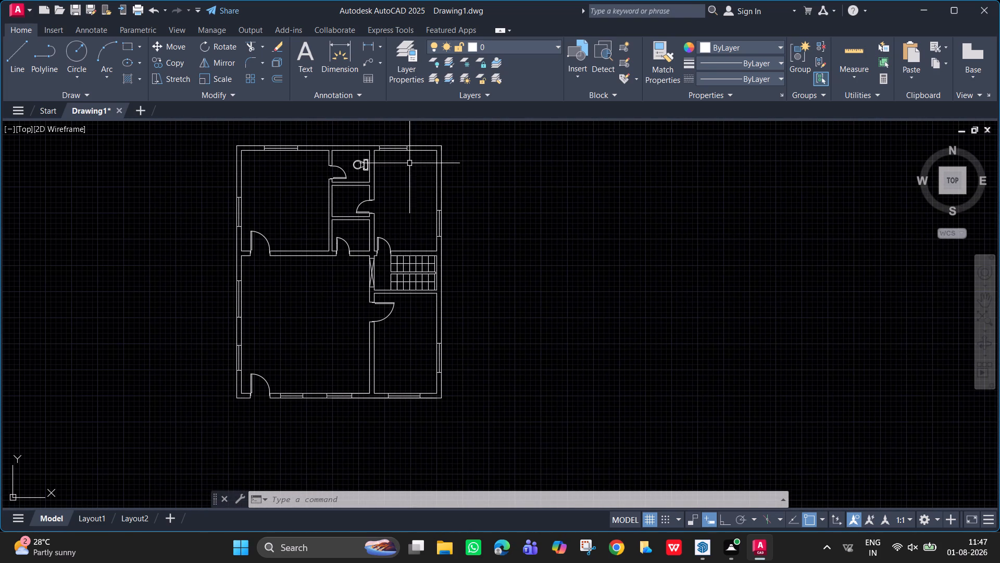
Turn ortho on and draw a long horizontal construction line eastward from the plan's outer northeast corner.
scroll(445, 145, "up", 2)
middle_click_drag(450, 151, 457, 174)
right_click_drag(451, 152, 457, 173)
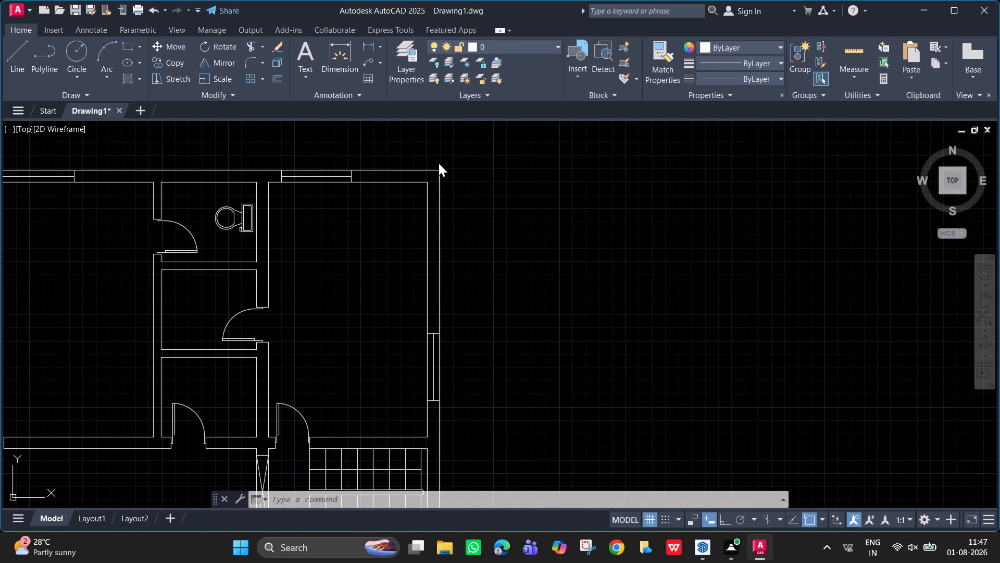
left_click(434, 169)
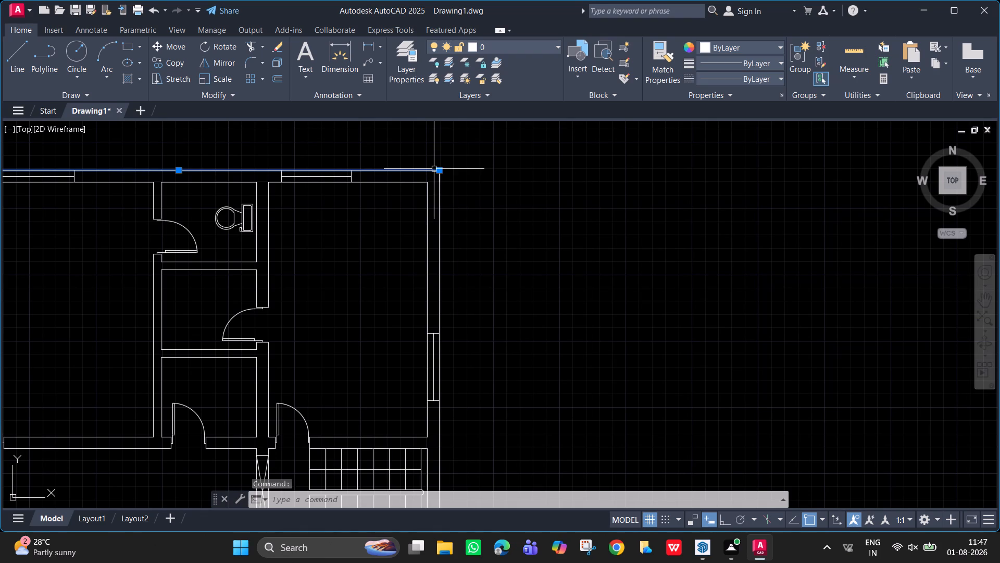
key("Escape")
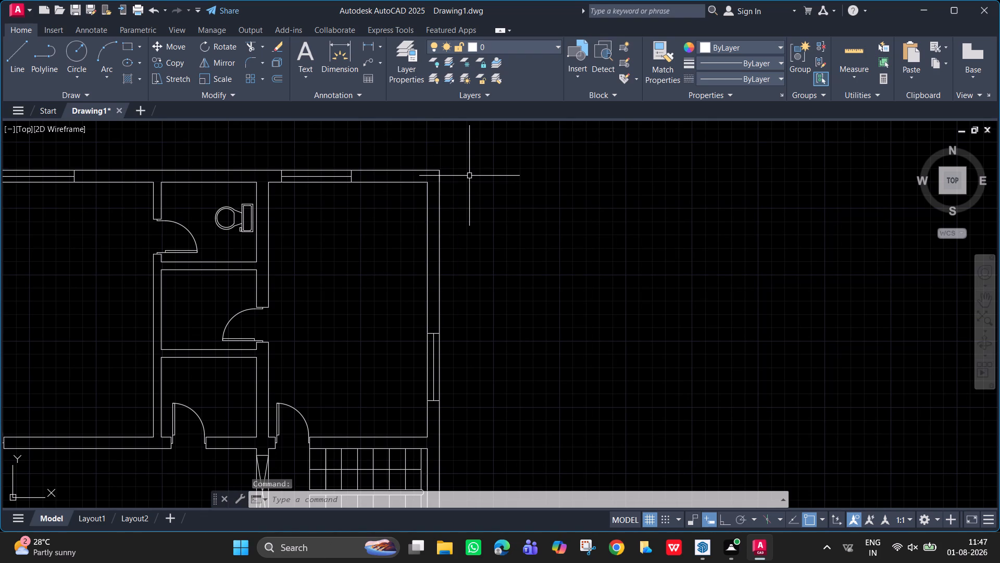
key("l")
key("Return")
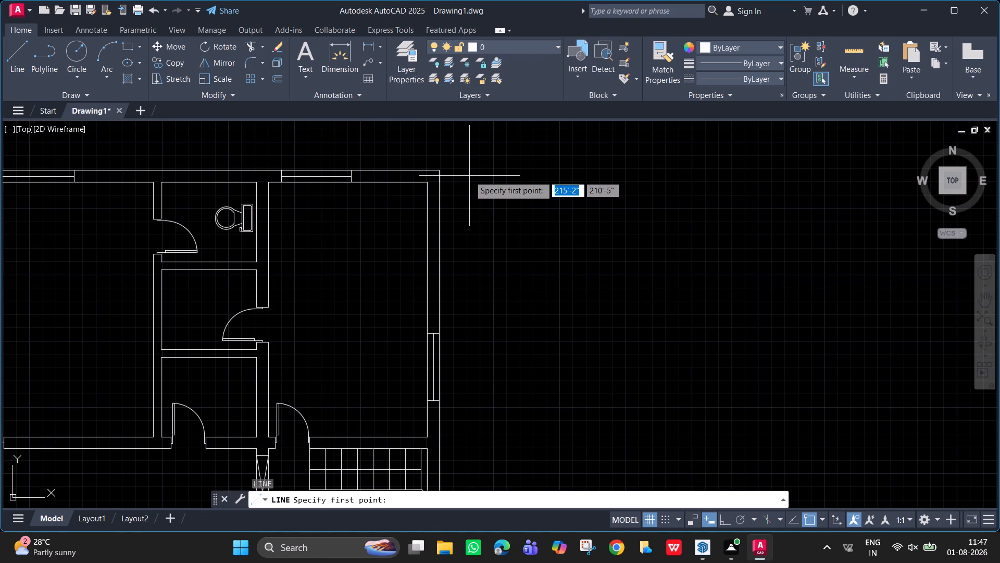
left_click(440, 168)
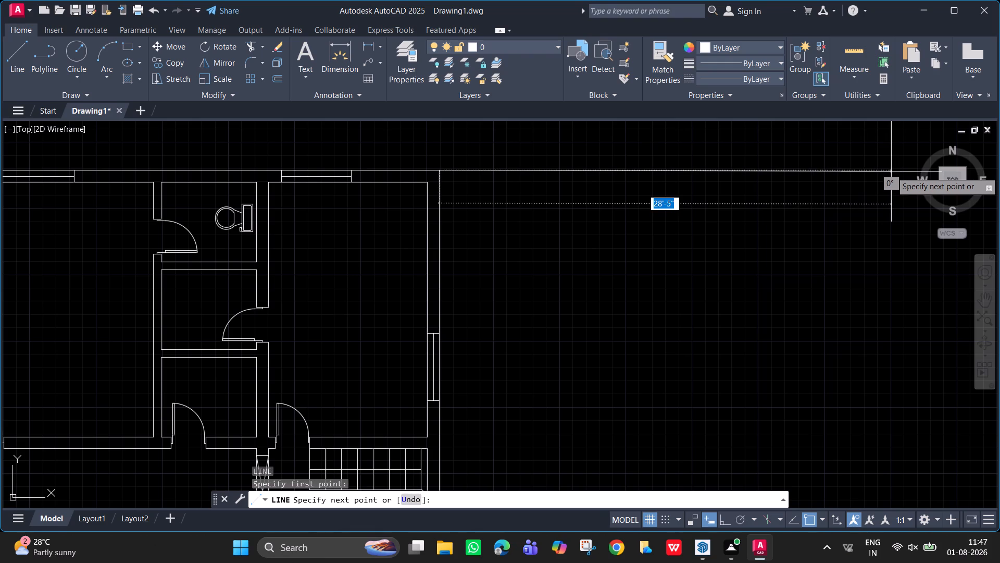
key("F8")
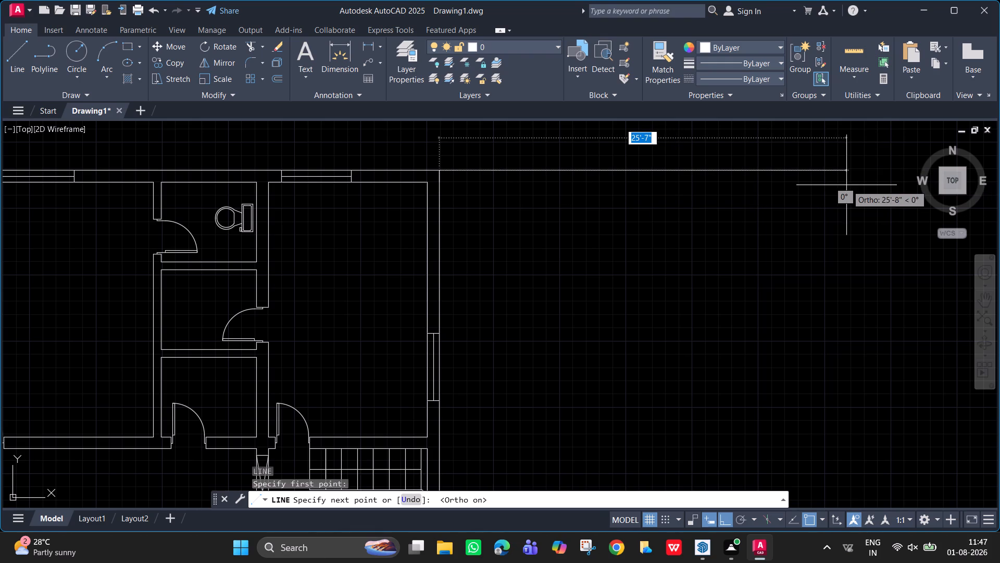
scroll(842, 185, "down", 1)
middle_click_drag(842, 185, 638, 250)
middle_click_drag(625, 254, 613, 256)
scroll(613, 256, "down", 1)
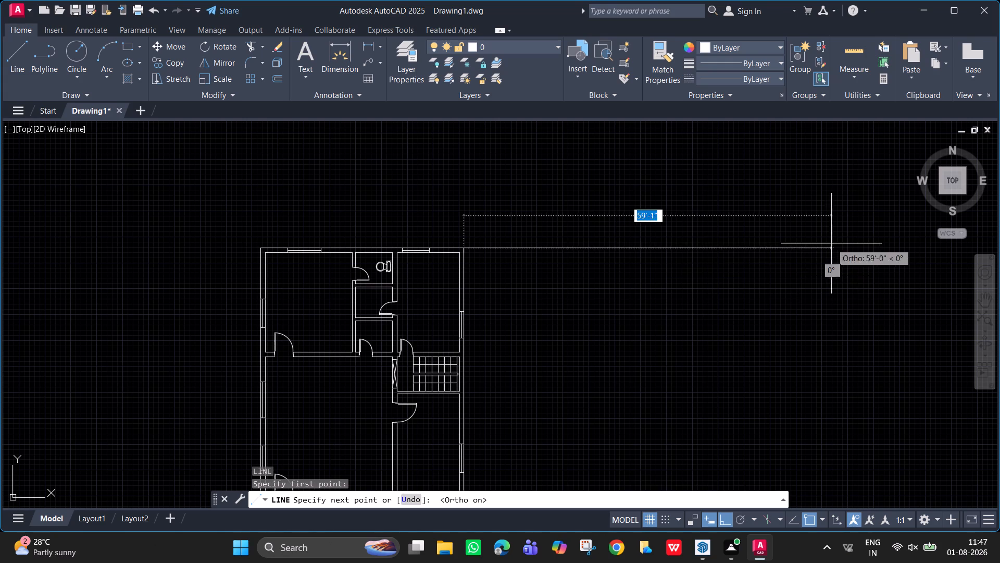
left_click(915, 248)
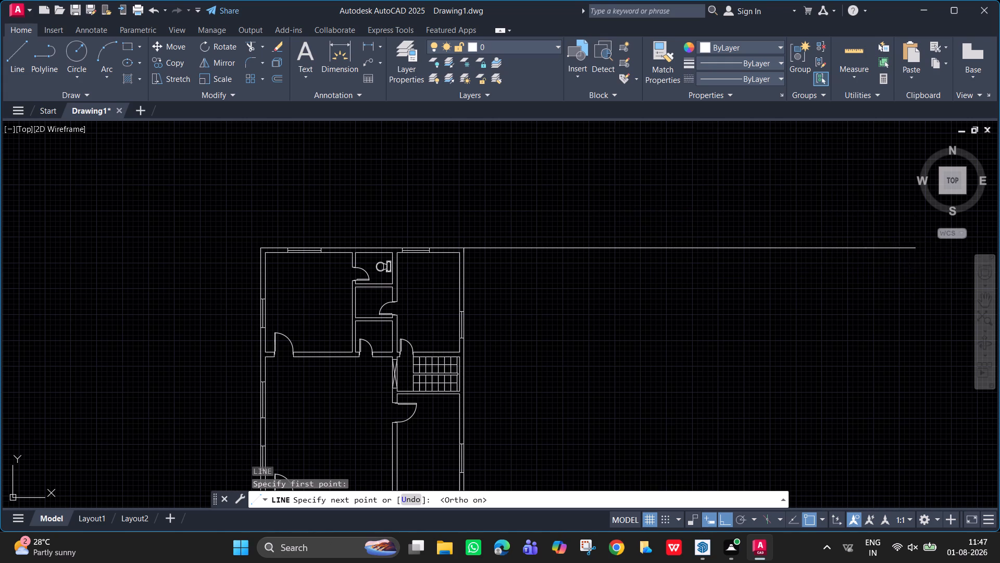
key("Escape")
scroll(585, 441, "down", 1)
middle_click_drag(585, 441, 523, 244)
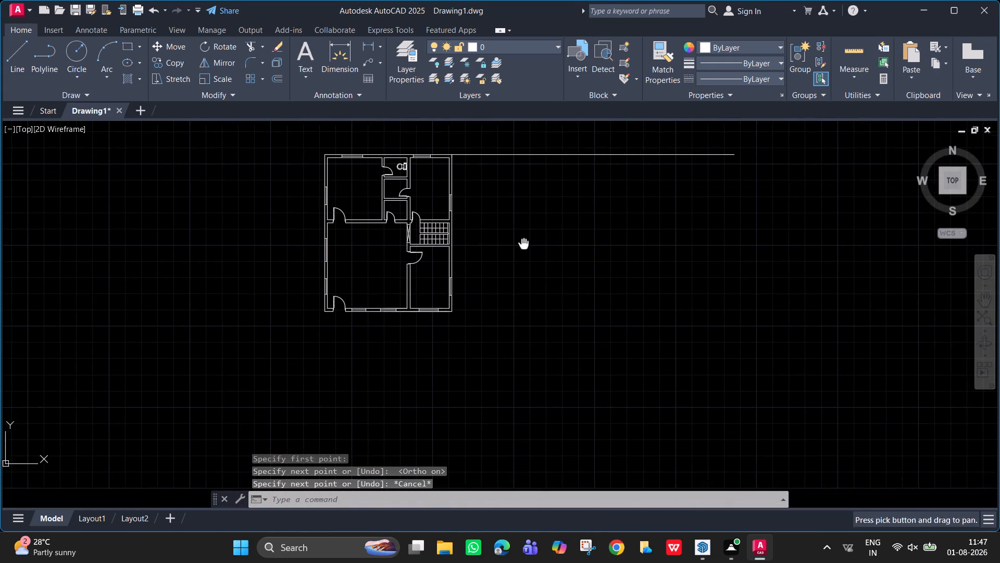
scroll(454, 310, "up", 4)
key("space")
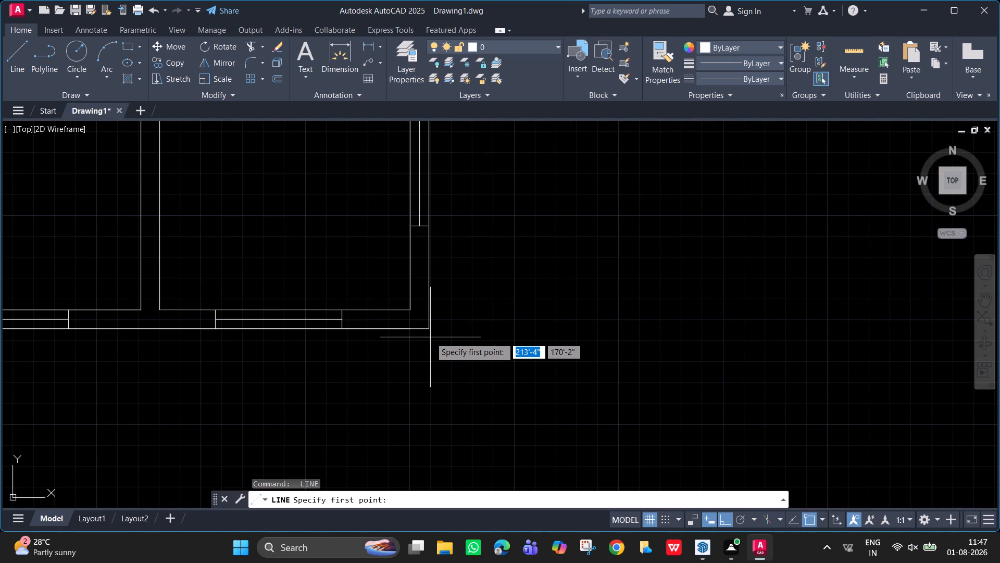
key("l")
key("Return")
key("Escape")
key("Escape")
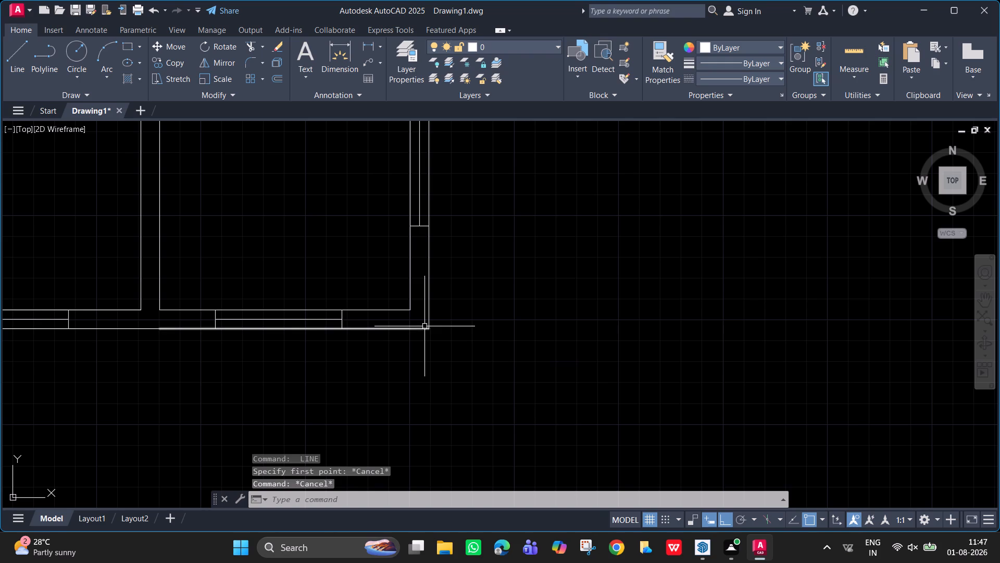
Draw a long horizontal construction line eastward from the plan's outer southeast corner.
key("l")
key("Return")
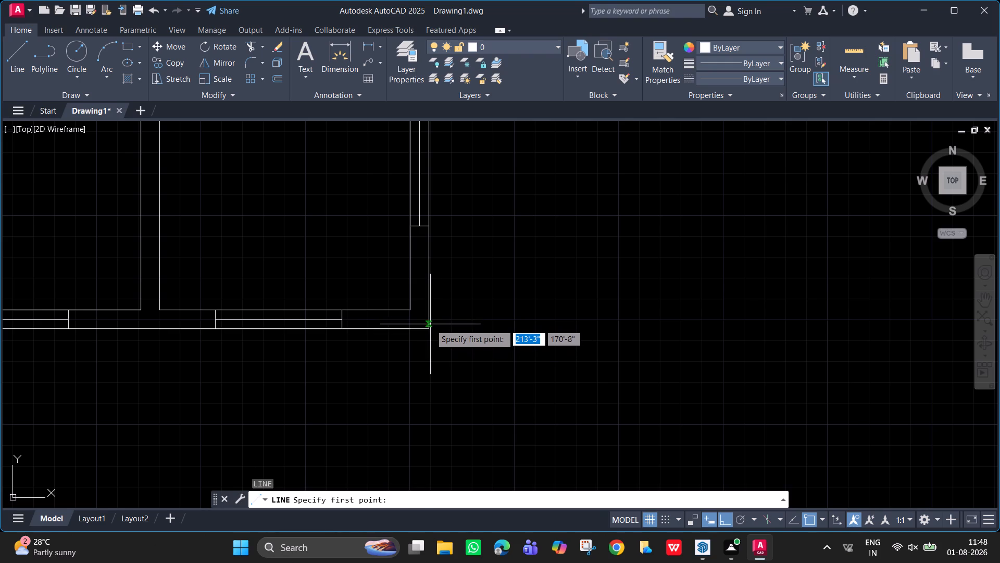
left_click(429, 331)
scroll(894, 333, "down", 2)
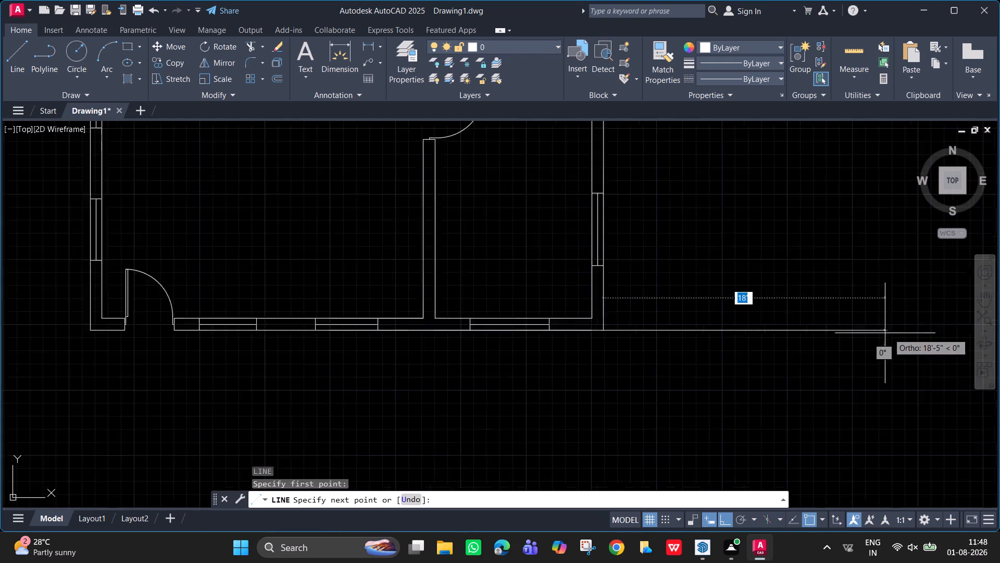
scroll(879, 334, "down", 1)
middle_click_drag(846, 343, 694, 380)
middle_click_drag(906, 385, 754, 397)
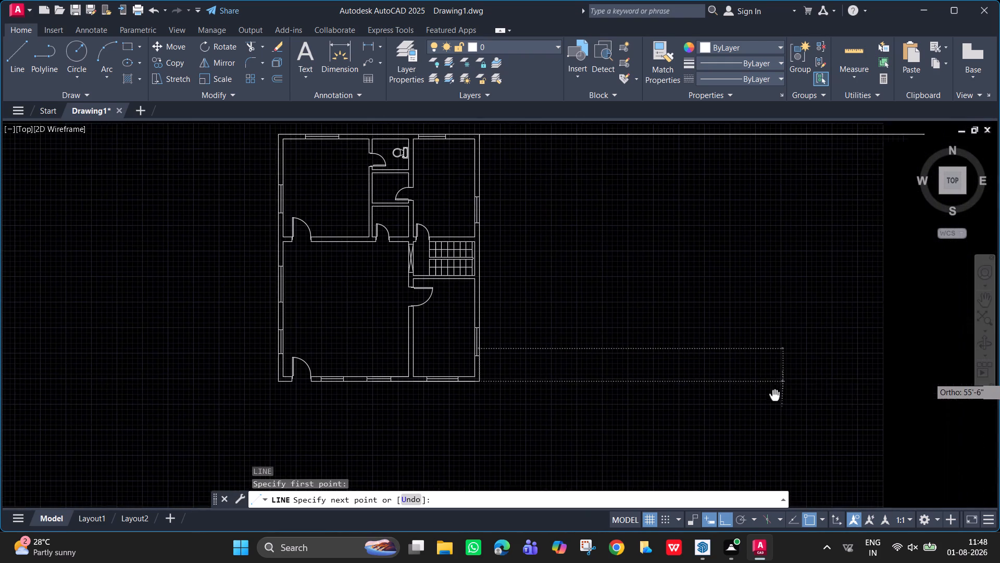
middle_click_drag(754, 397, 754, 397)
left_click_drag(922, 390, 912, 374)
key("Escape")
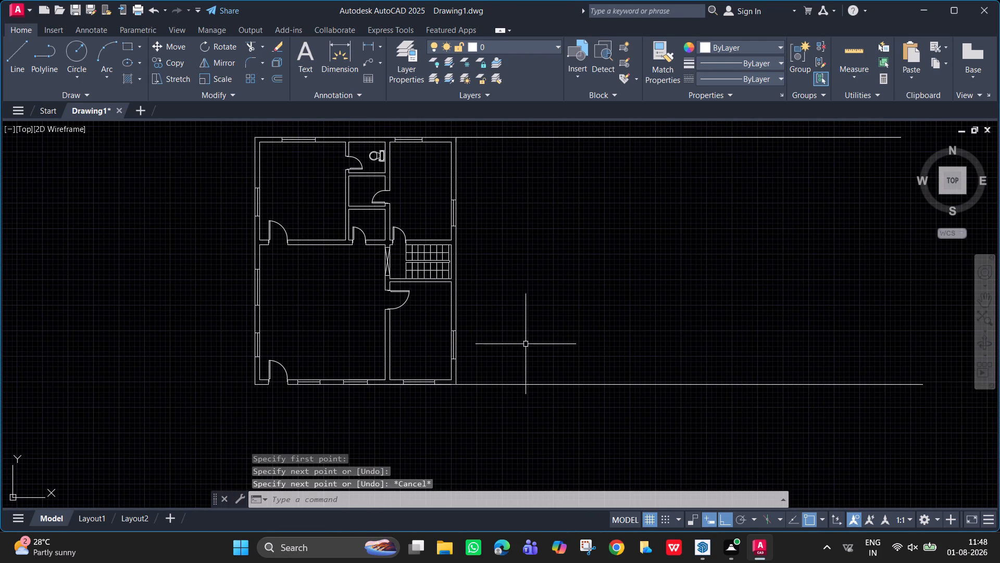
Draw a vertical line about 40'-3" long between the two horizontal construction lines, a short distance east of the plan.
key("space")
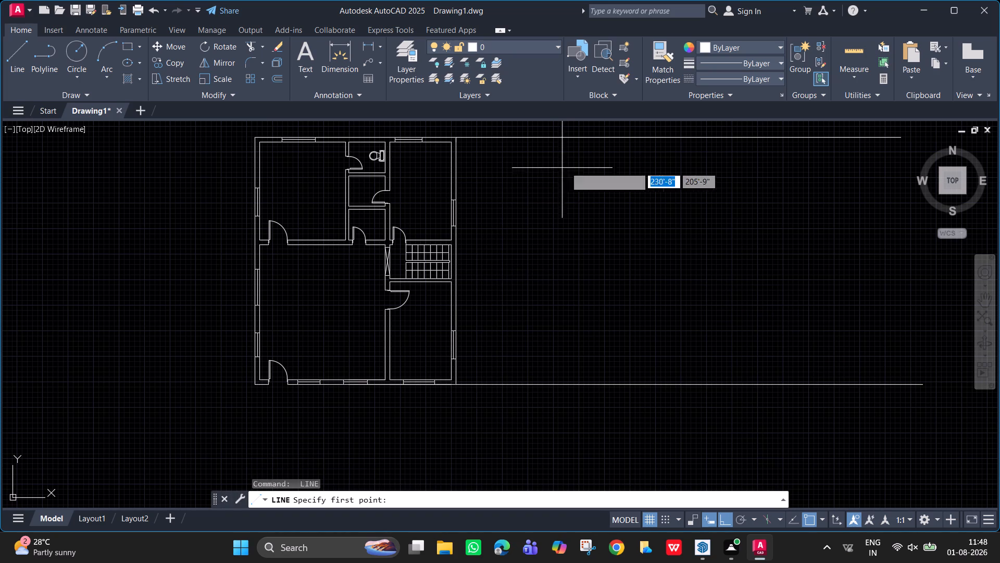
left_click(561, 135)
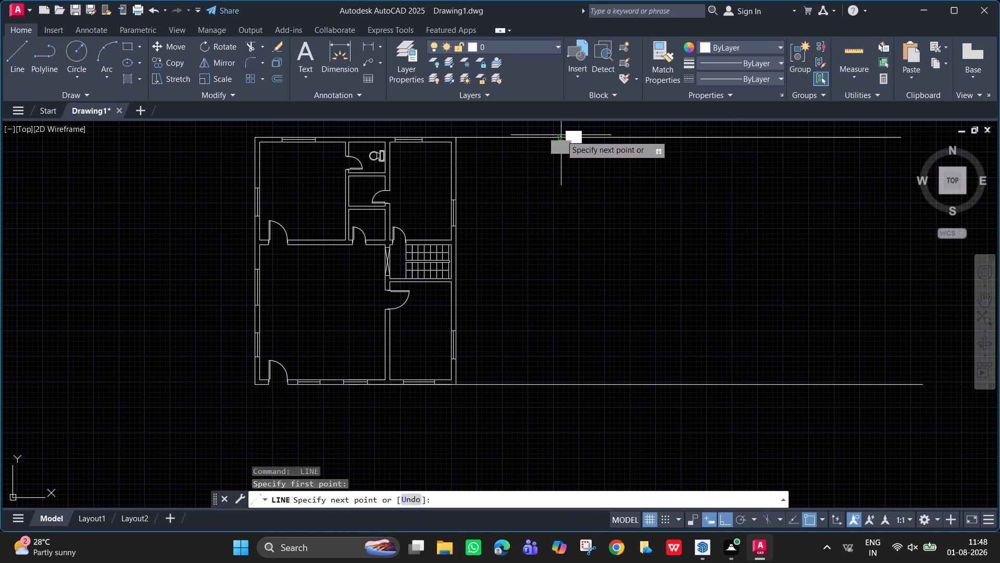
left_click(560, 387)
key("space")
Trim away both horizontal lines' portions between the existing plan and the new vertical line.
type("tr")
key("Return")
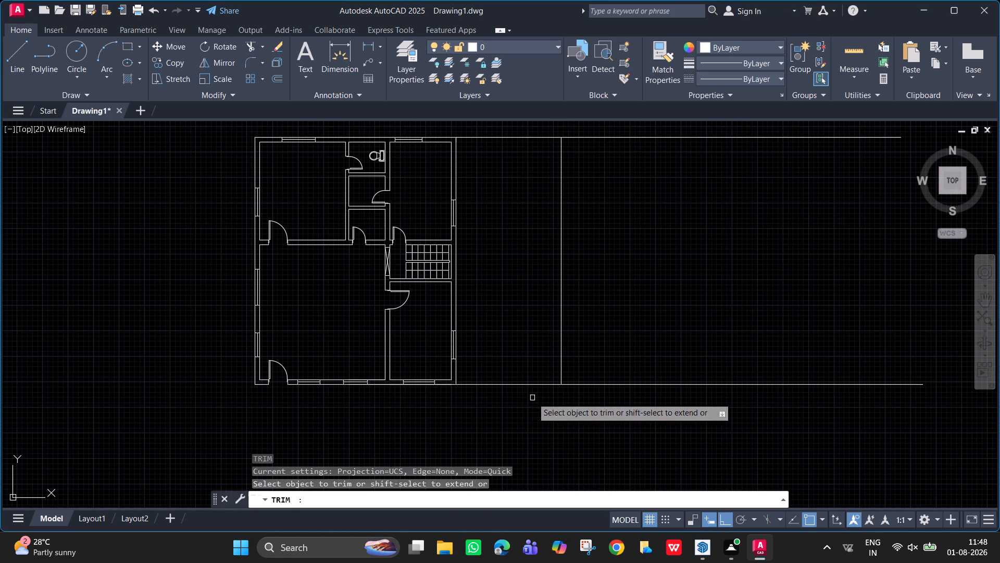
left_click_drag(528, 410, 520, 114)
middle_click_drag(624, 261, 534, 321)
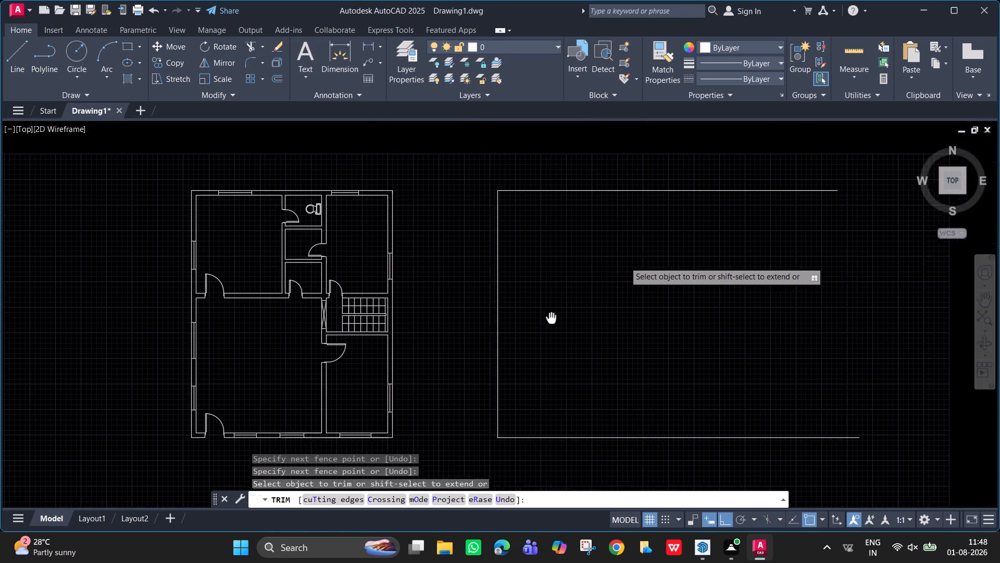
middle_click_drag(534, 321, 531, 321)
scroll(526, 303, "down", 2)
middle_click_drag(526, 303, 497, 263)
scroll(407, 270, "up", 2)
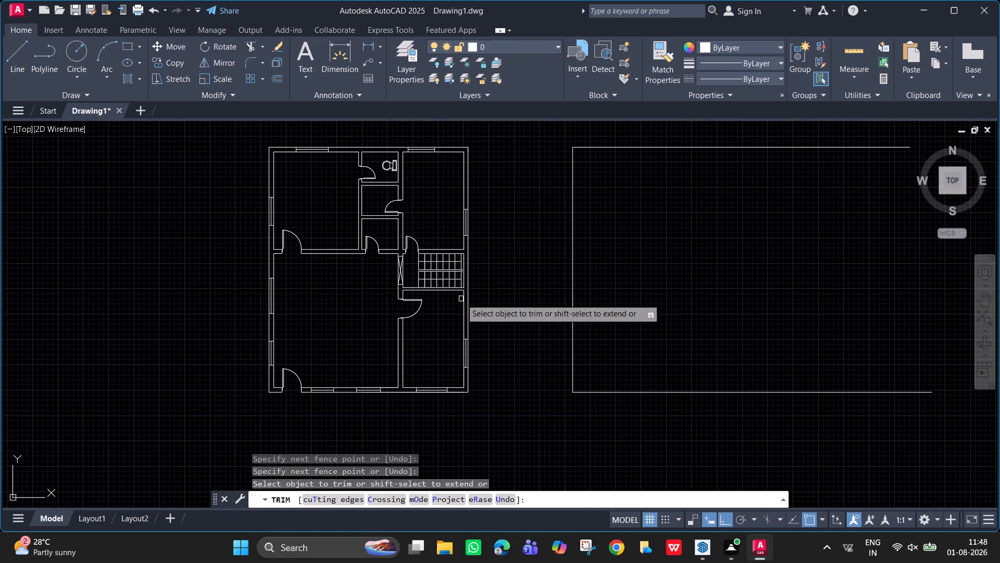
middle_click_drag(640, 285, 524, 284)
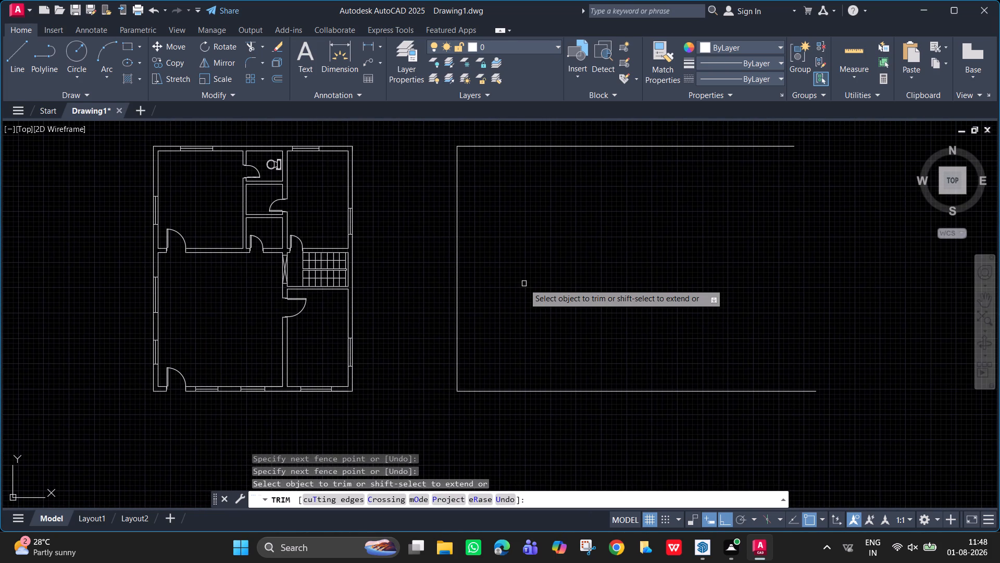
scroll(524, 284, "up", 1)
middle_click_drag(524, 284, 518, 335)
scroll(518, 335, "down", 1)
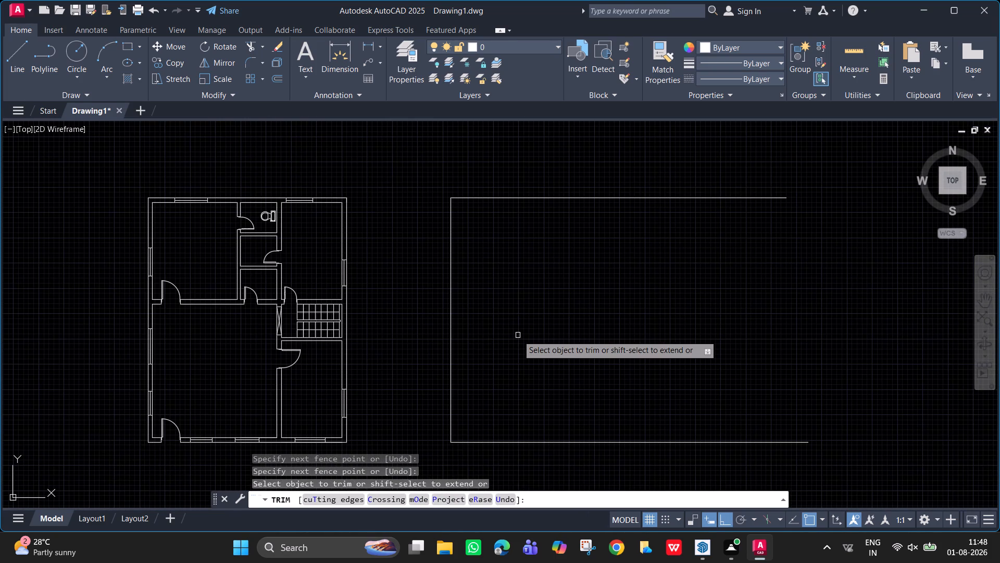
key("Escape")
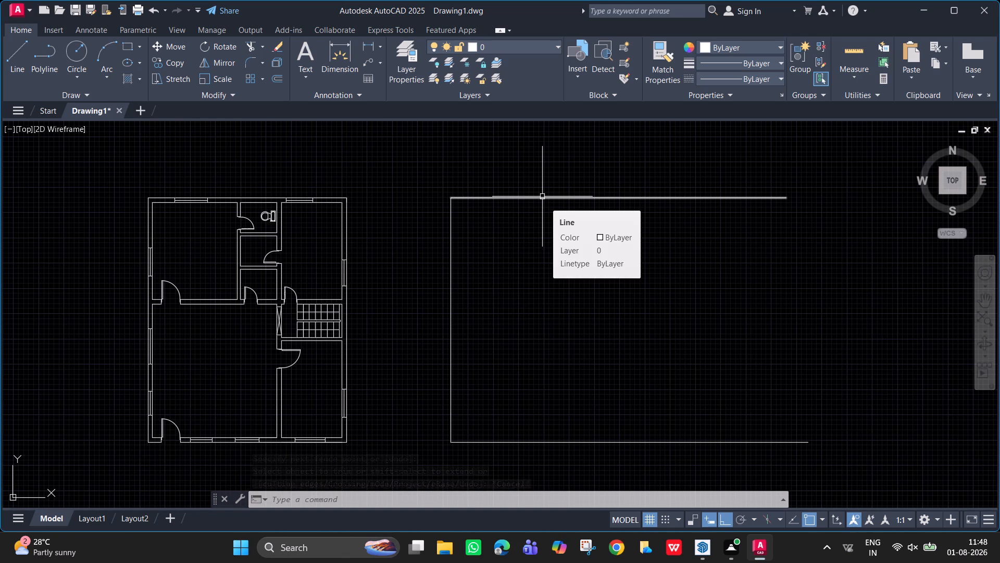
Offset the new outline's west, north and south lines 9" inward to form the outer walls.
left_click(451, 300)
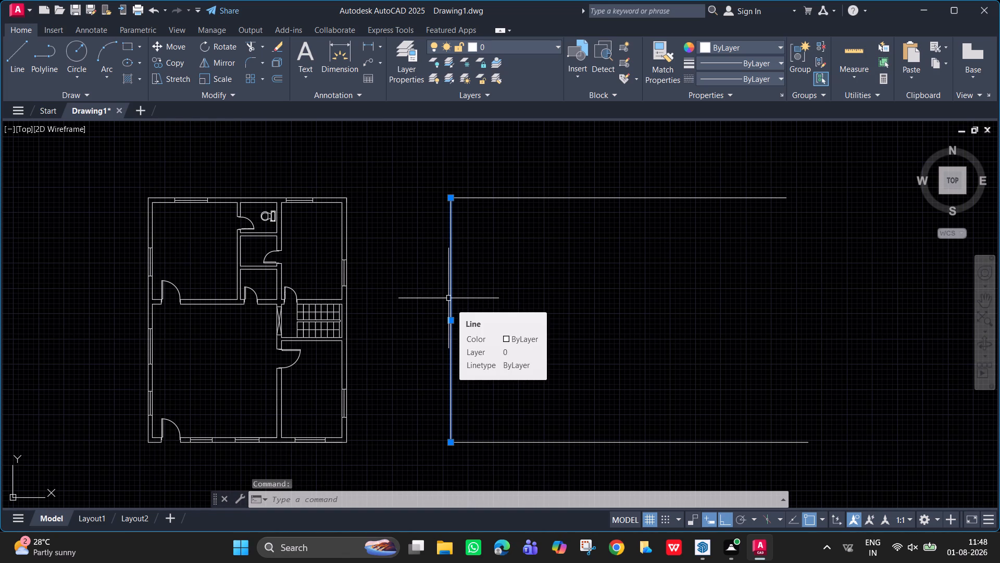
key("o")
key("Return")
key("9")
key("Return")
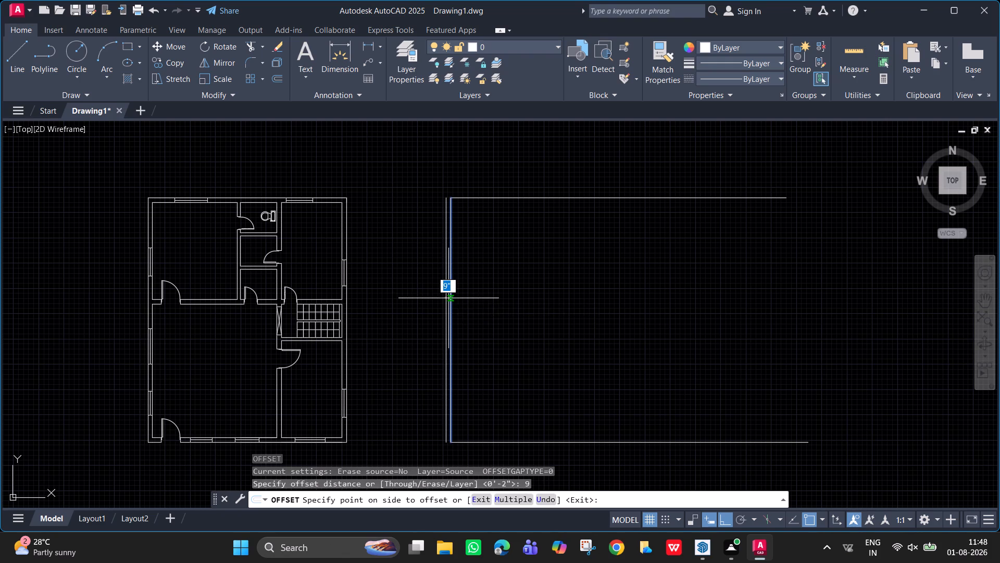
left_click(594, 321)
left_click(580, 197)
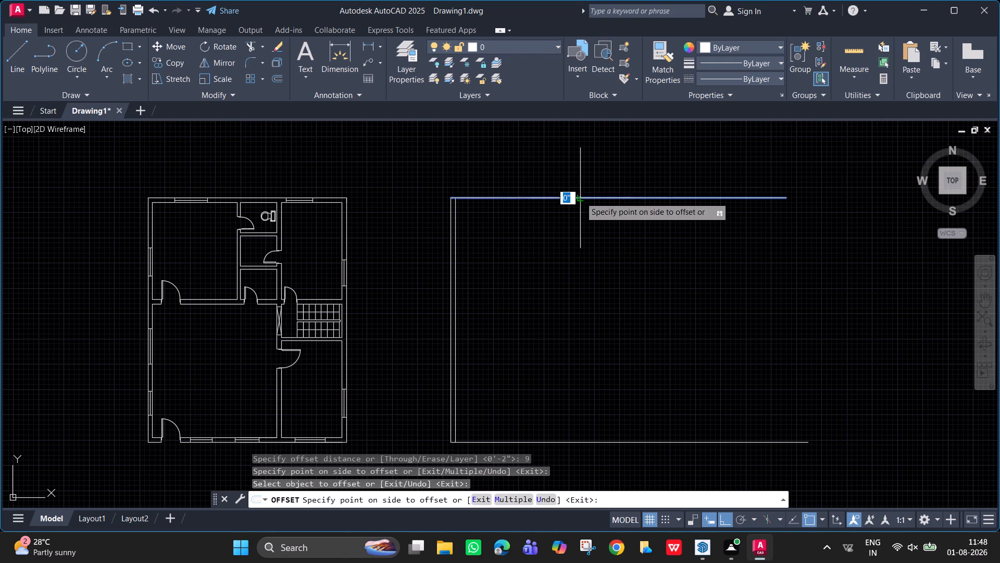
left_click(583, 252)
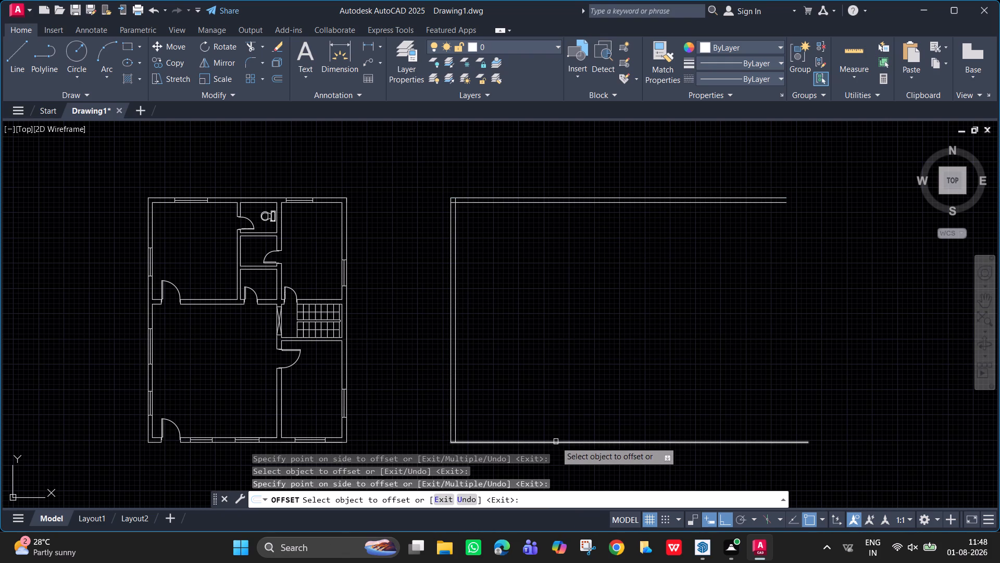
left_click(556, 442)
left_click_drag(559, 386, 559, 375)
key("space")
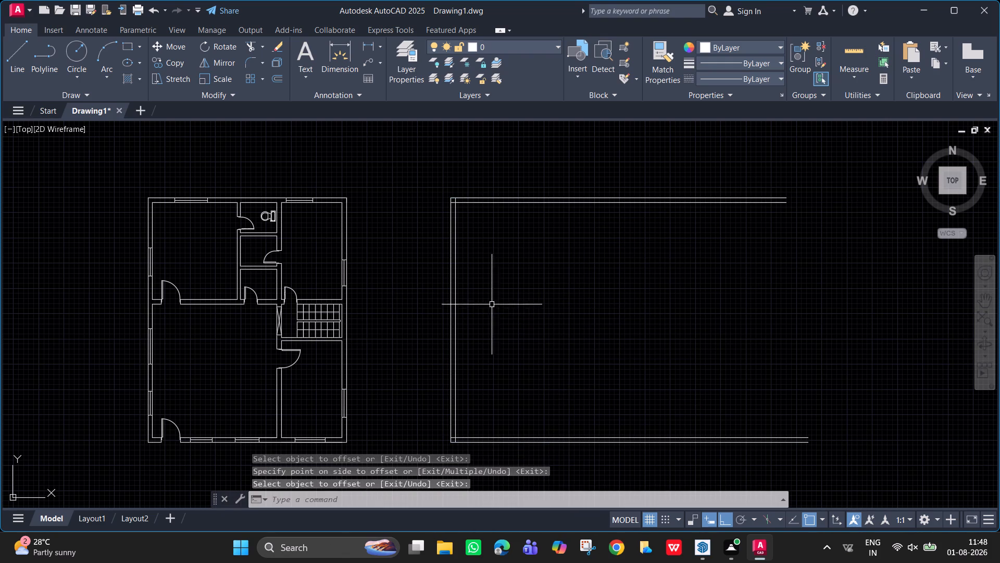
Offset the inner face of the new outline's north wall 16' southward.
scroll(458, 213, "up", 2)
middle_click_drag(458, 214, 423, 207)
scroll(423, 207, "up", 1)
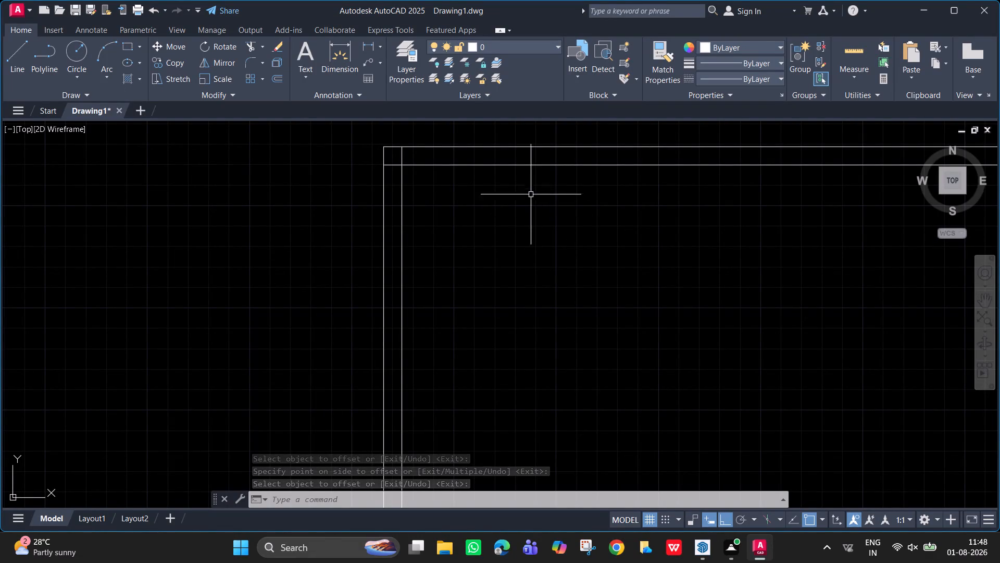
key("o")
key("Return")
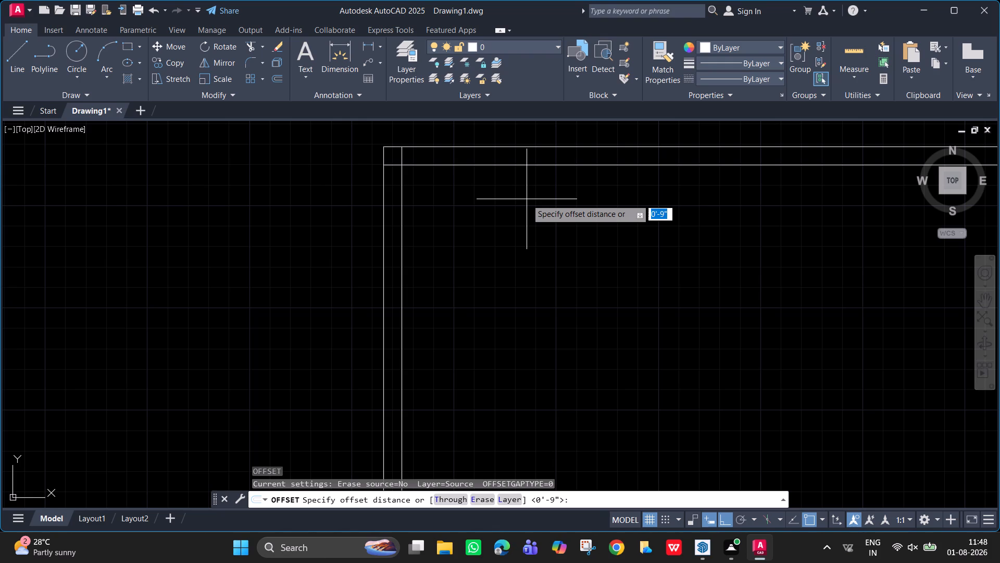
type("16")
key("apostrophe")
key("Return")
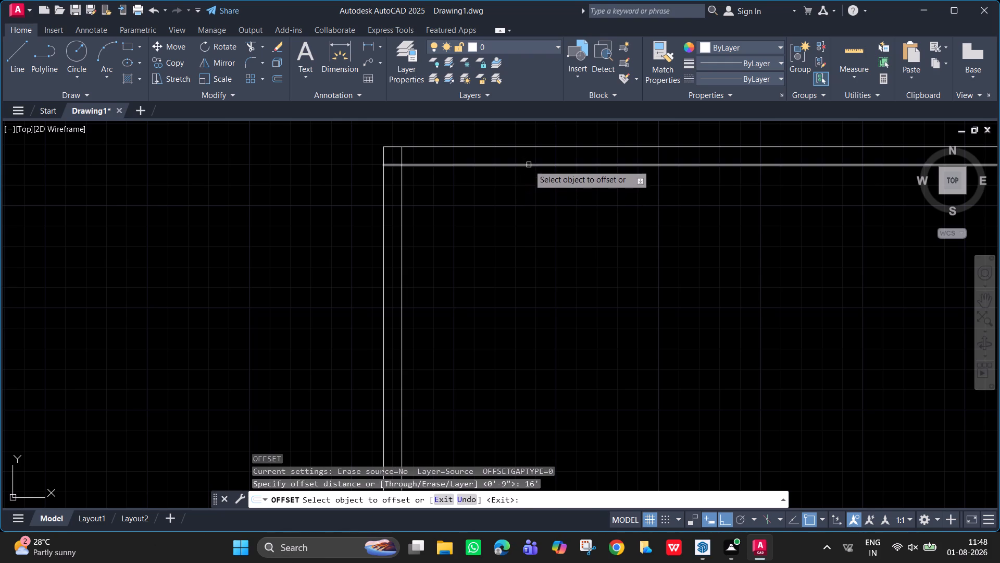
left_click(529, 165)
left_click(553, 338)
scroll(615, 316, "down", 3)
middle_click_drag(596, 364, 589, 359)
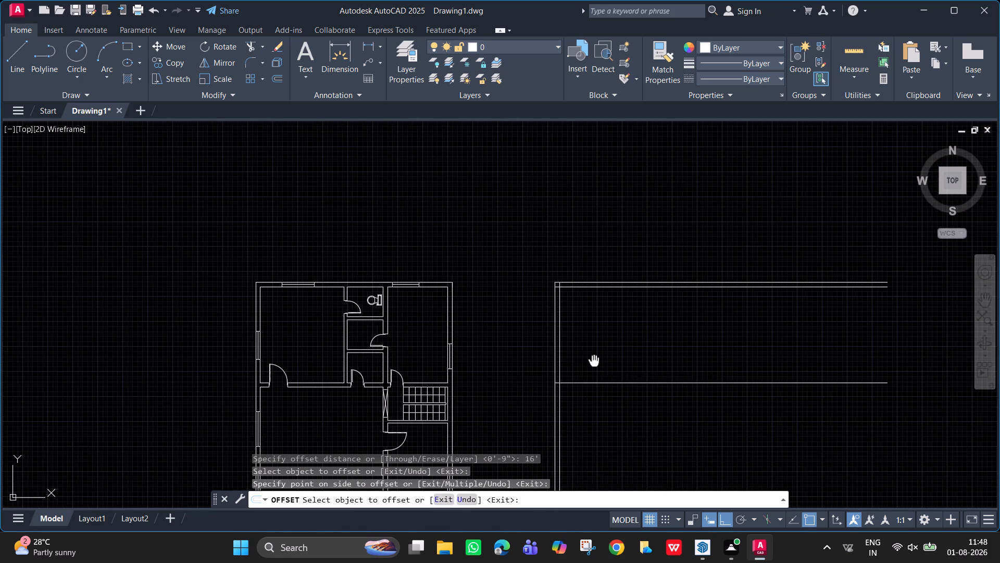
middle_click_drag(589, 359, 518, 274)
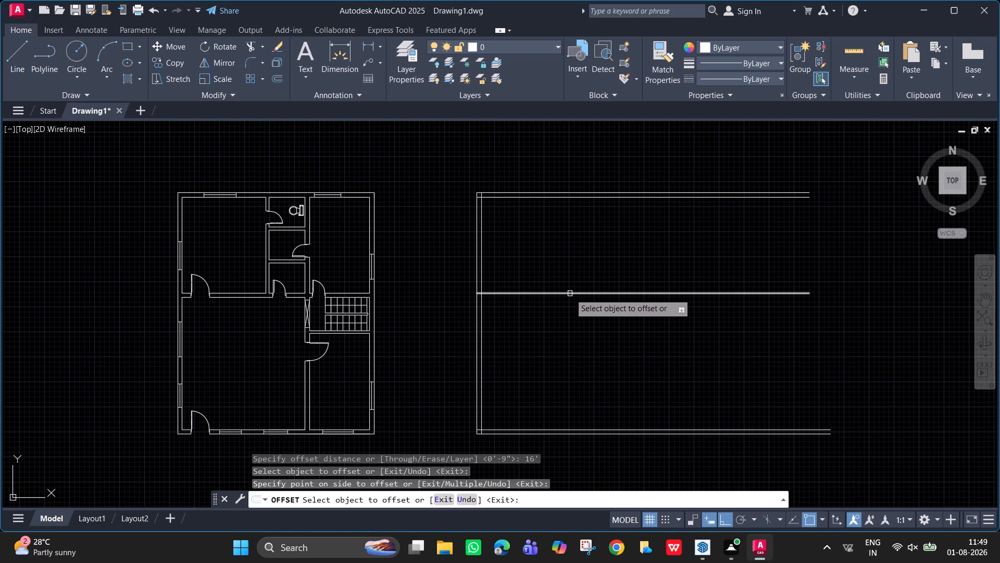
scroll(602, 307, "up", 2)
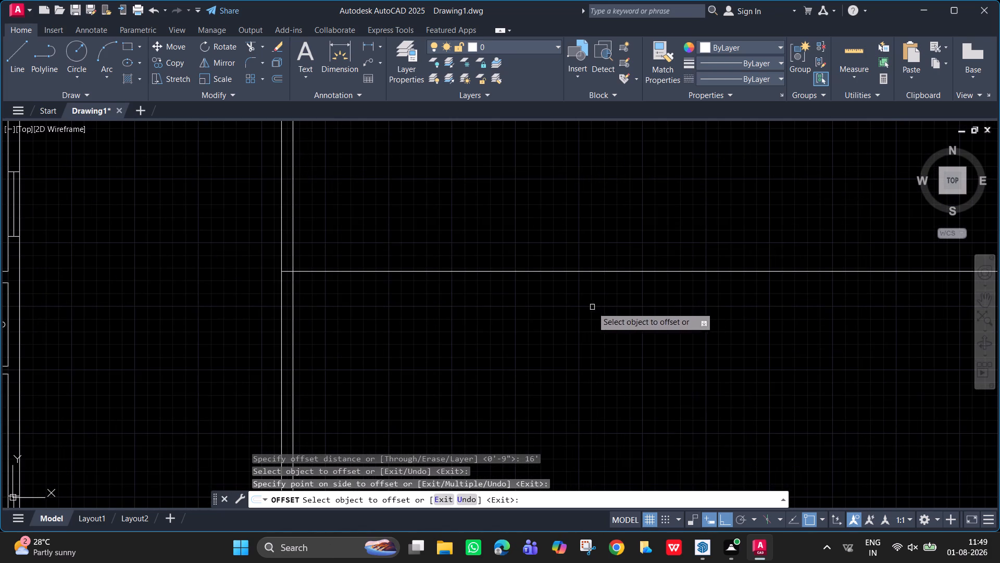
Offset the new plan's horizontal partition line 9" southward to form the middle wall's thickness.
middle_click_drag(591, 307, 540, 289)
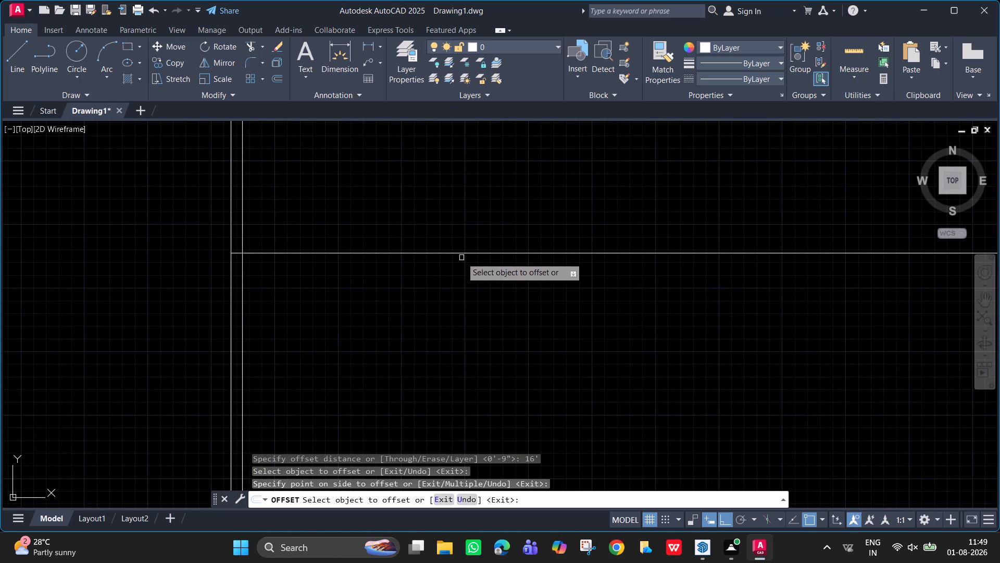
key("space")
key("o")
key("Return")
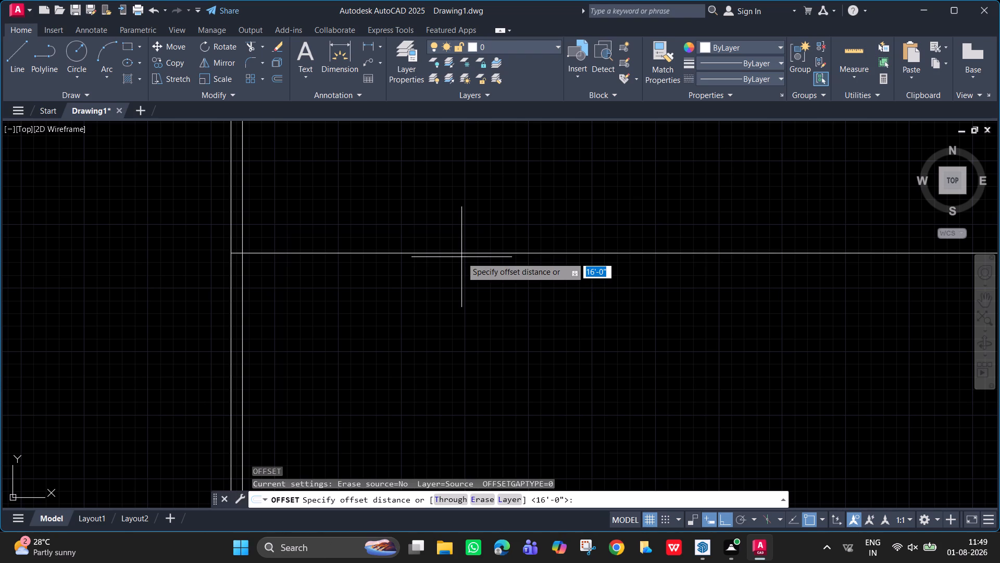
key("9")
key("Return")
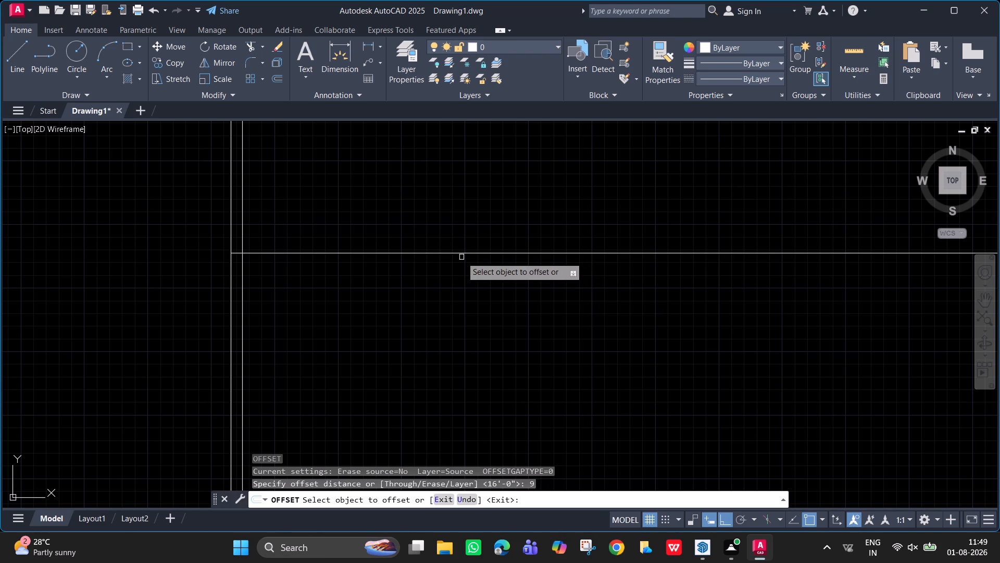
left_click(456, 252)
left_click(457, 315)
scroll(412, 283, "down", 1)
middle_click_drag(391, 288, 354, 188)
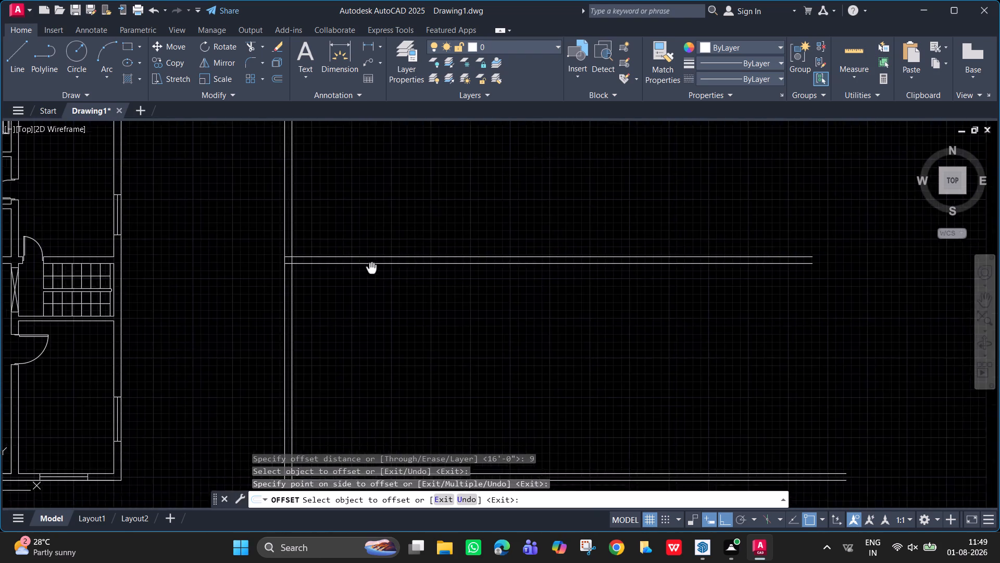
middle_click_drag(354, 188, 345, 146)
middle_click_drag(362, 221, 357, 244)
middle_click_drag(422, 329, 409, 425)
scroll(414, 401, "down", 1)
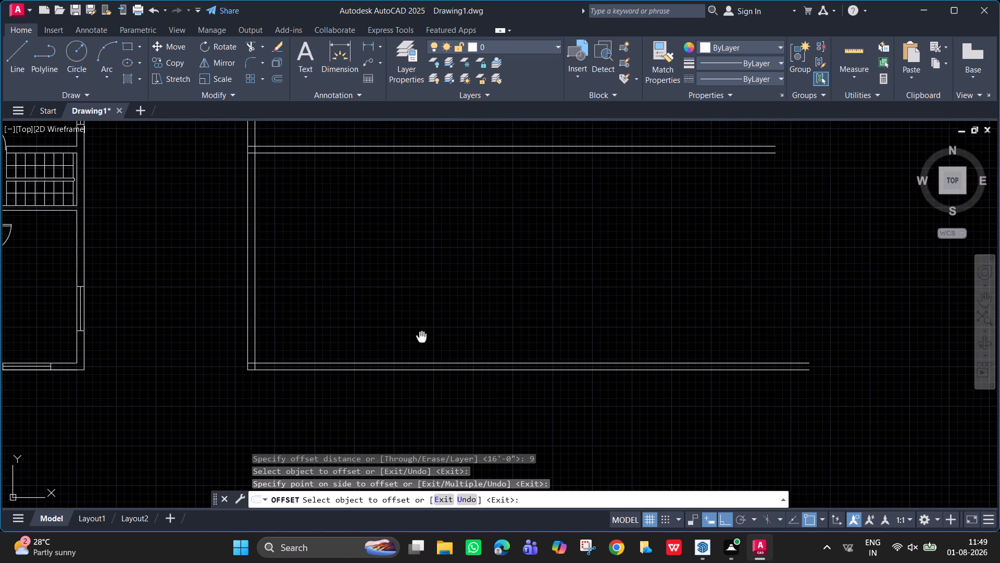
middle_click_drag(409, 425, 409, 432)
key("space")
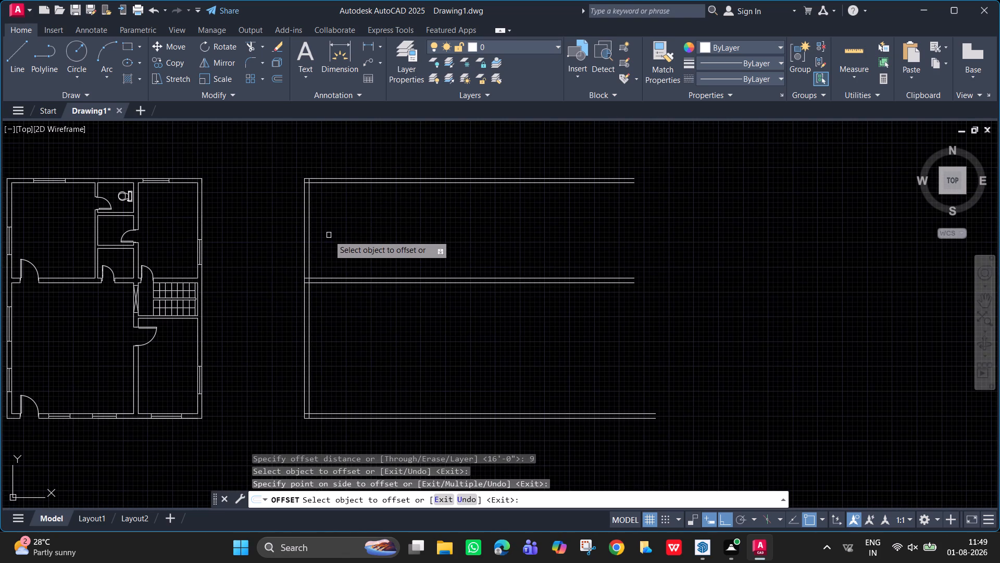
Offset the inner face of the new plan's west wall 14' eastward.
key("space")
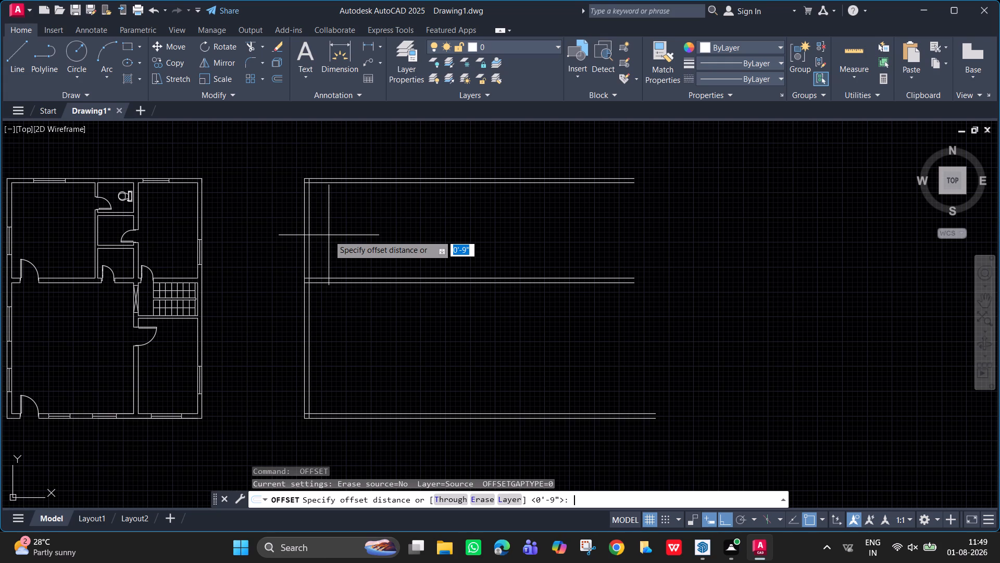
type("14'")
key("Return")
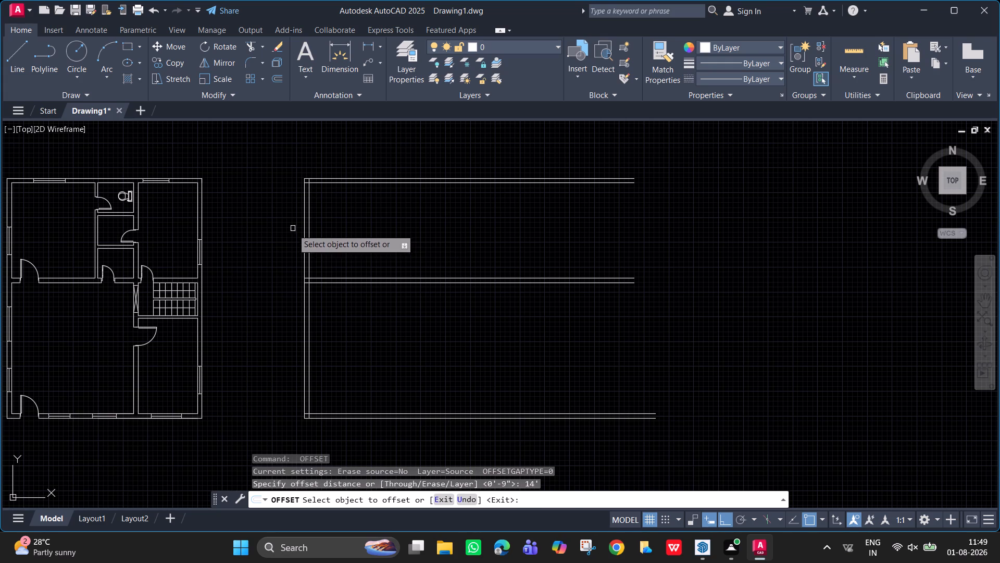
left_click(308, 249)
left_click(480, 261)
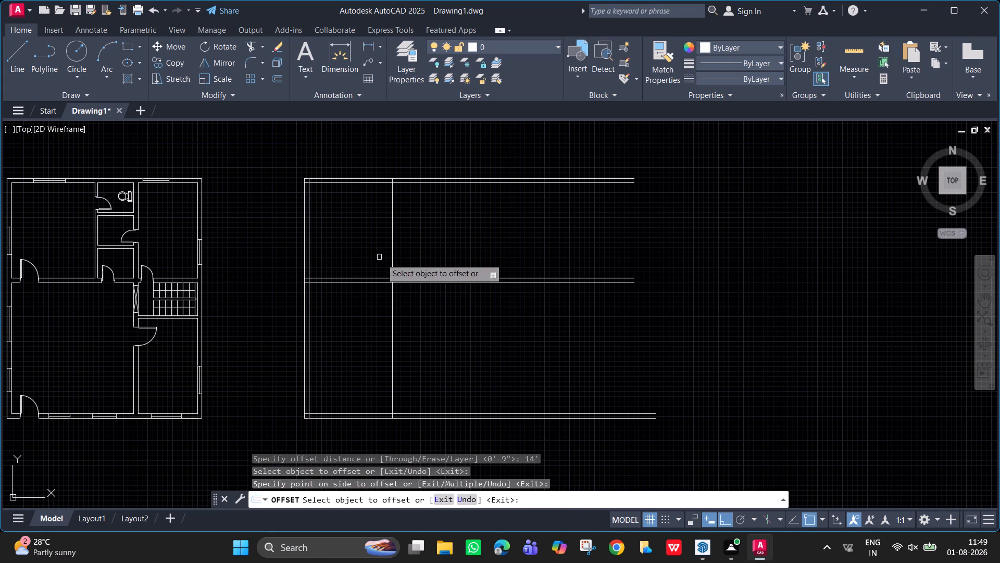
key("space")
Offset the vertical line 14' from the west wall 9" eastward to form the first vertical partition.
key("space")
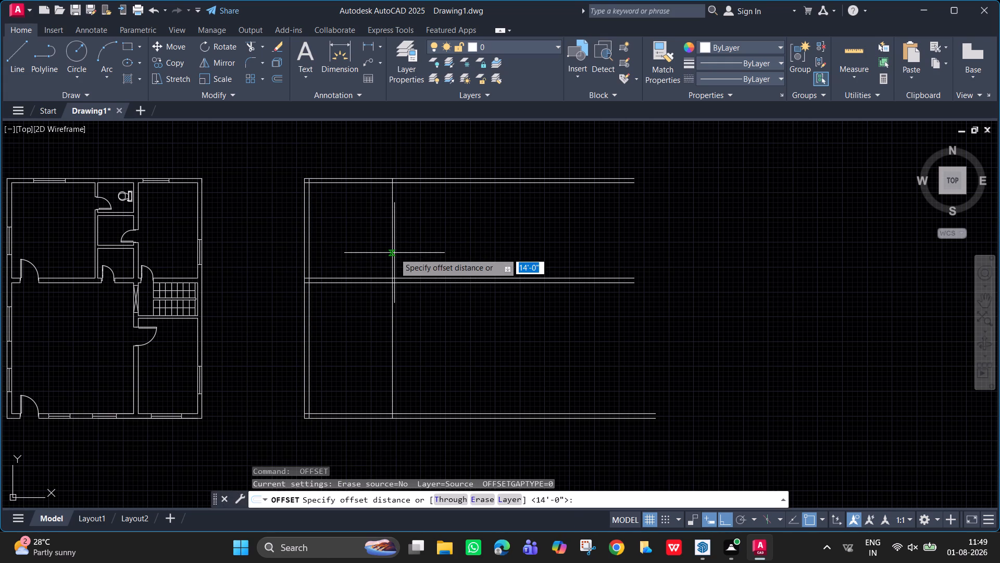
key("9")
key("Return")
left_click(391, 251)
left_click(504, 251)
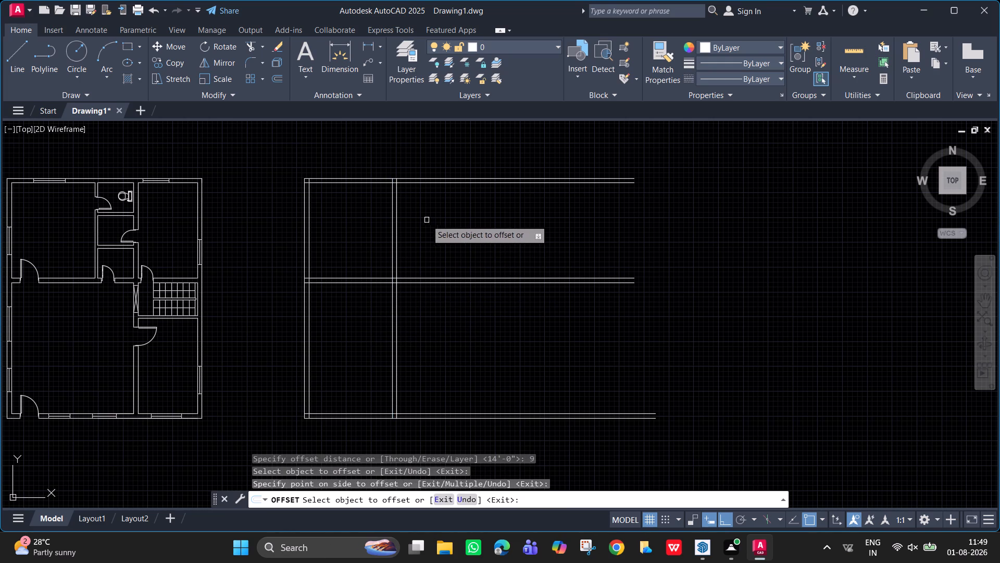
key("space")
Offset the first vertical partition's east face 6' eastward.
key("space")
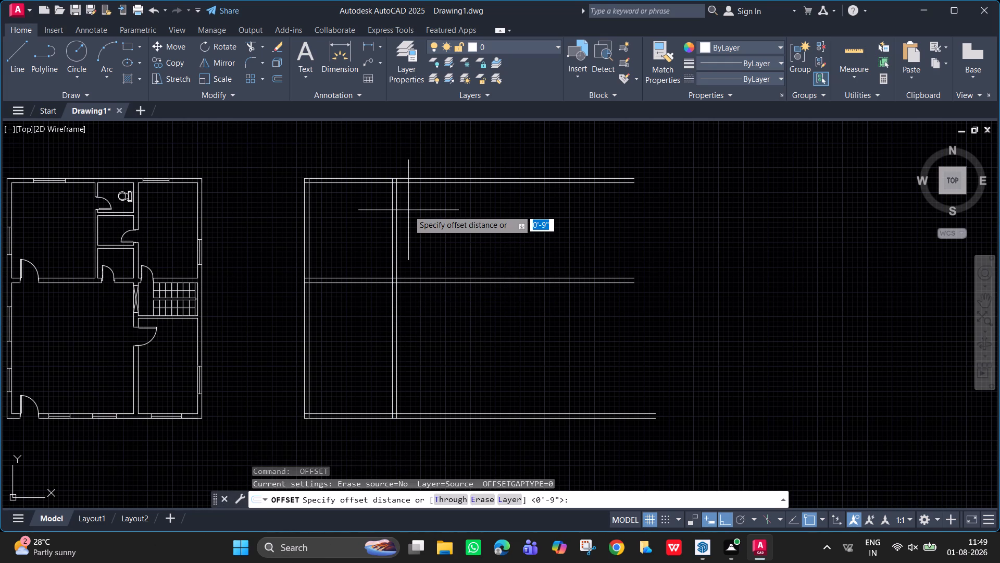
type("6'")
key("Return")
key("period")
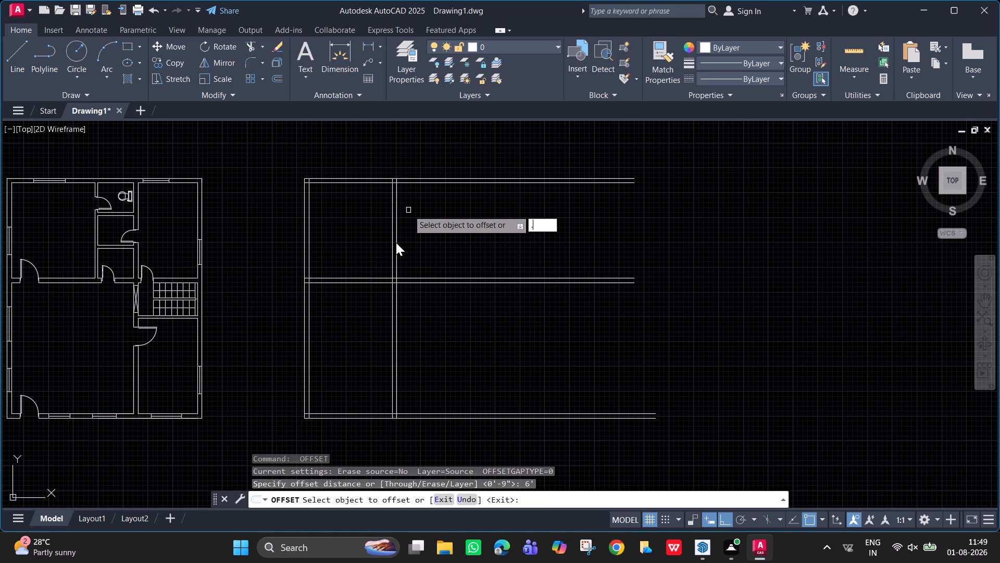
key("BackSpace")
key("BackSpace")
key("6")
key("apostrophe")
key("Return")
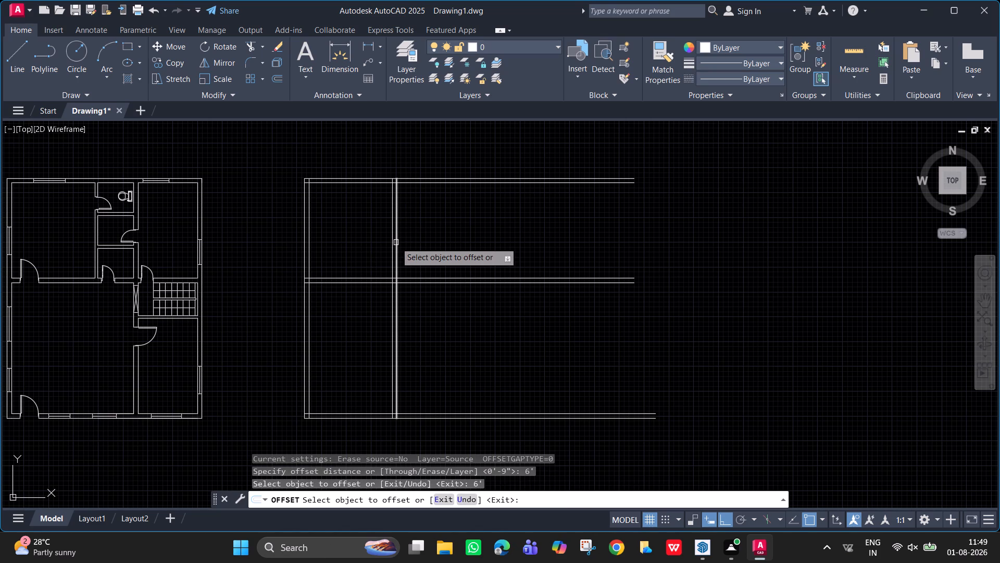
left_click(396, 242)
left_click(548, 253)
key("space")
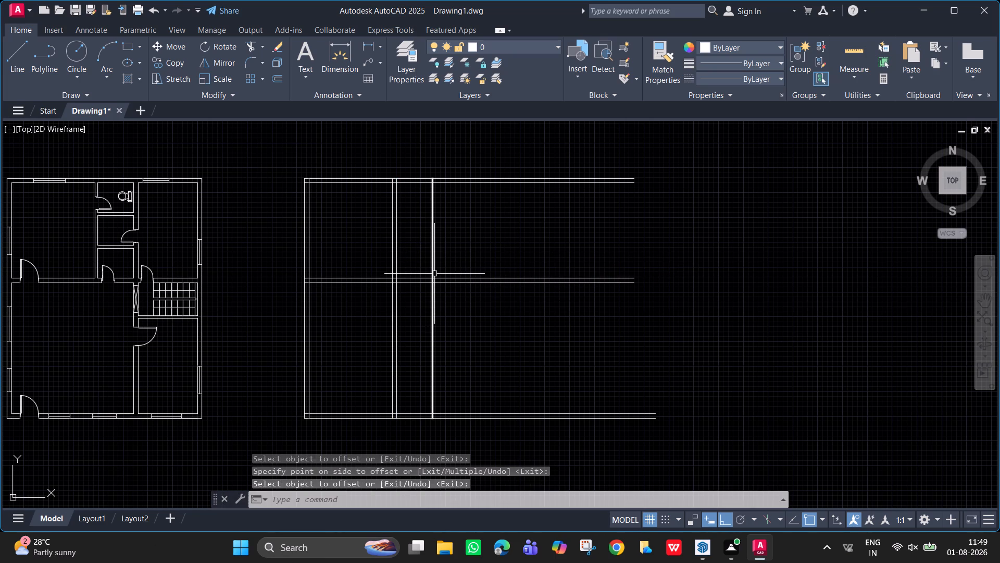
Offset the vertical line 6' past the first partition 9" eastward to form the second vertical partition.
key("space")
key("9")
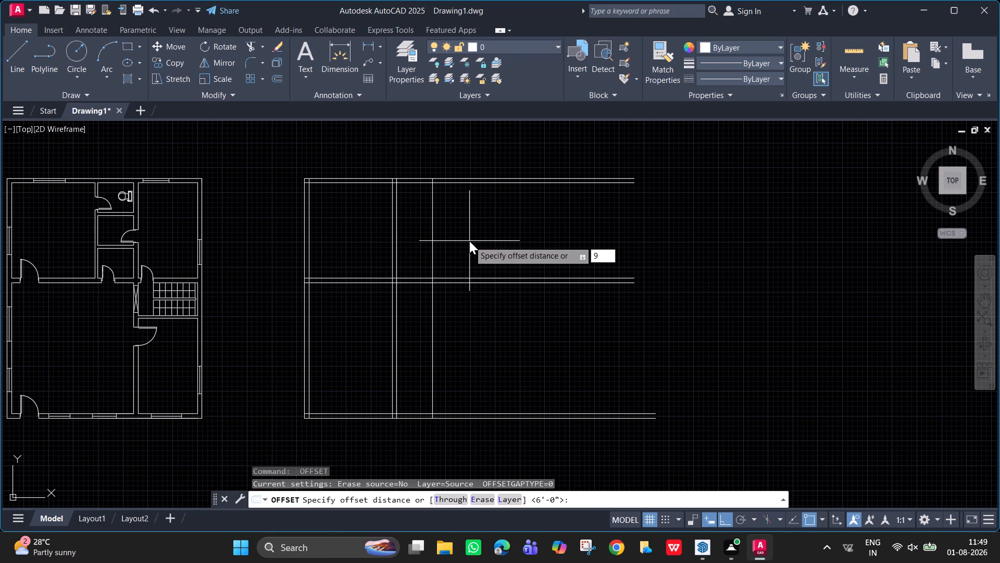
key("Return")
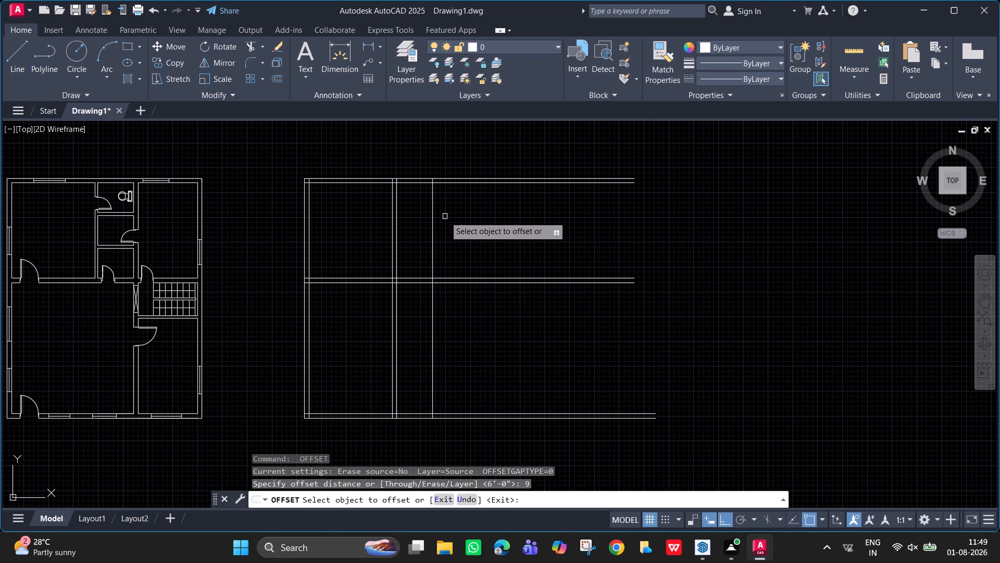
left_click(432, 213)
left_click(518, 212)
key("space")
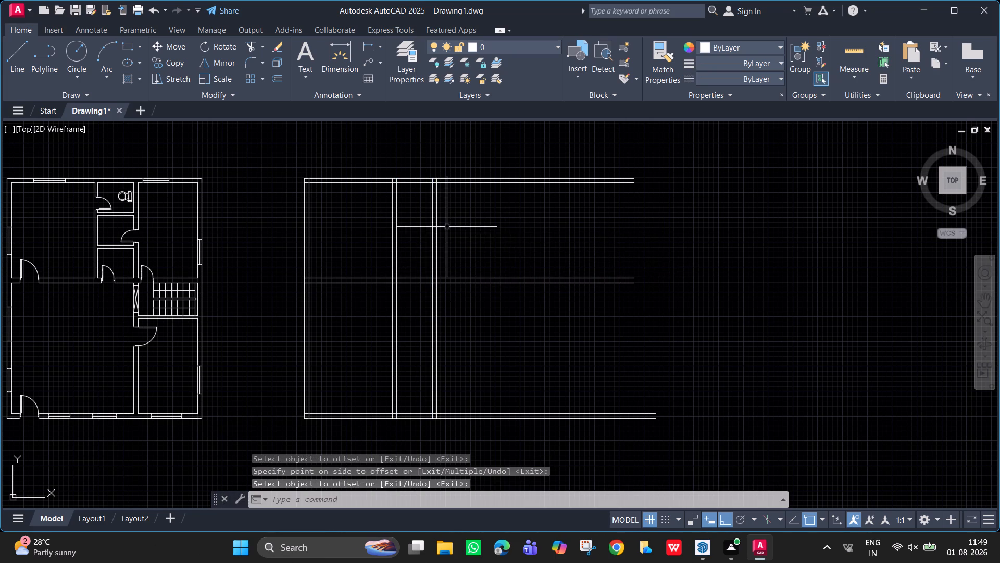
Offset the second vertical partition's east face 10' eastward.
key("space")
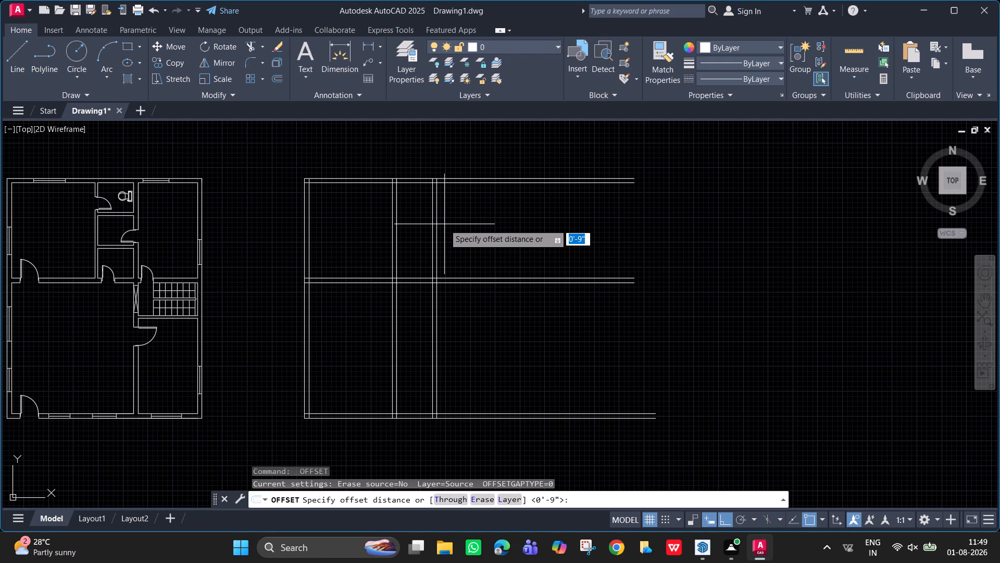
type("10'")
key("Return")
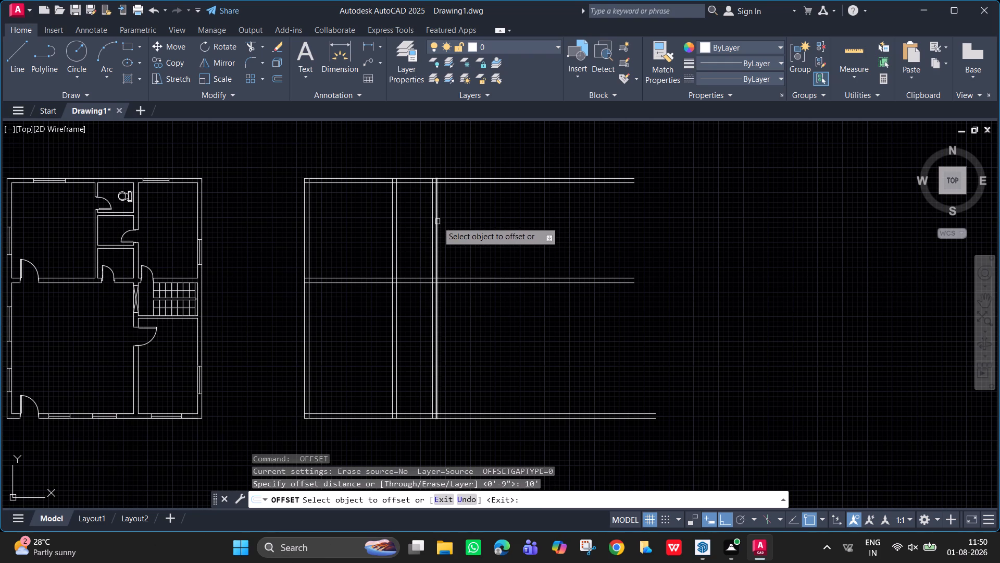
left_click(438, 222)
left_click(573, 237)
key("space")
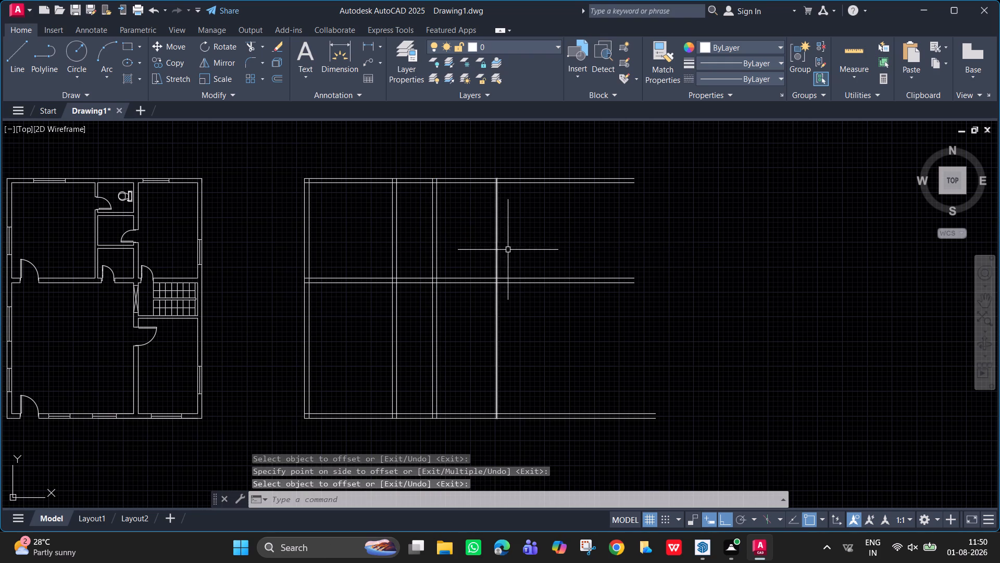
Offset the new easternmost vertical line 9" eastward to form the outer east wall.
key("space")
type("9")
key("Return")
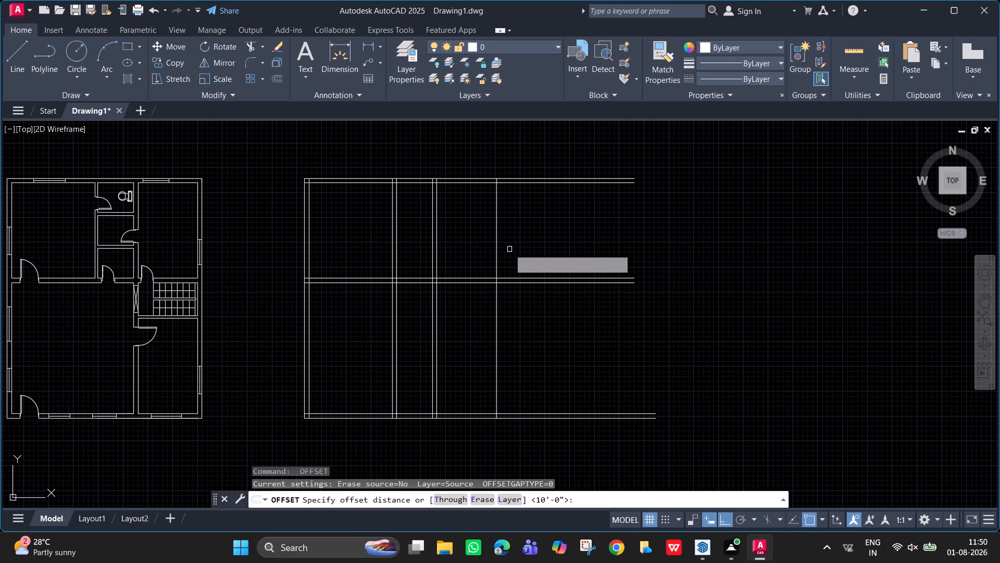
left_click(498, 238)
left_click(562, 240)
key("space")
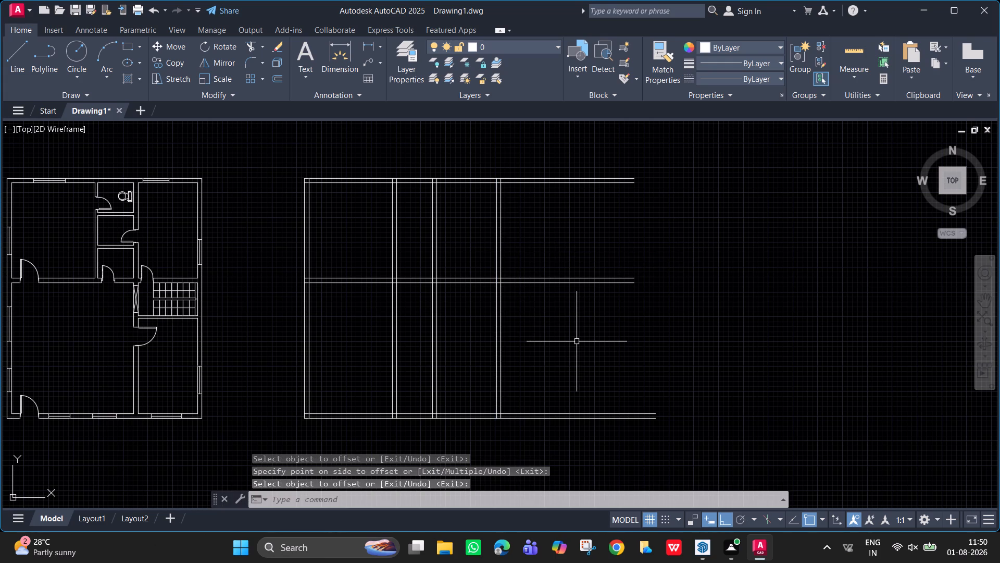
Trim the north, middle and south wall lines where they extend past the new plan's outer east face.
type("tr")
key("Return")
left_click_drag(588, 161, 596, 193)
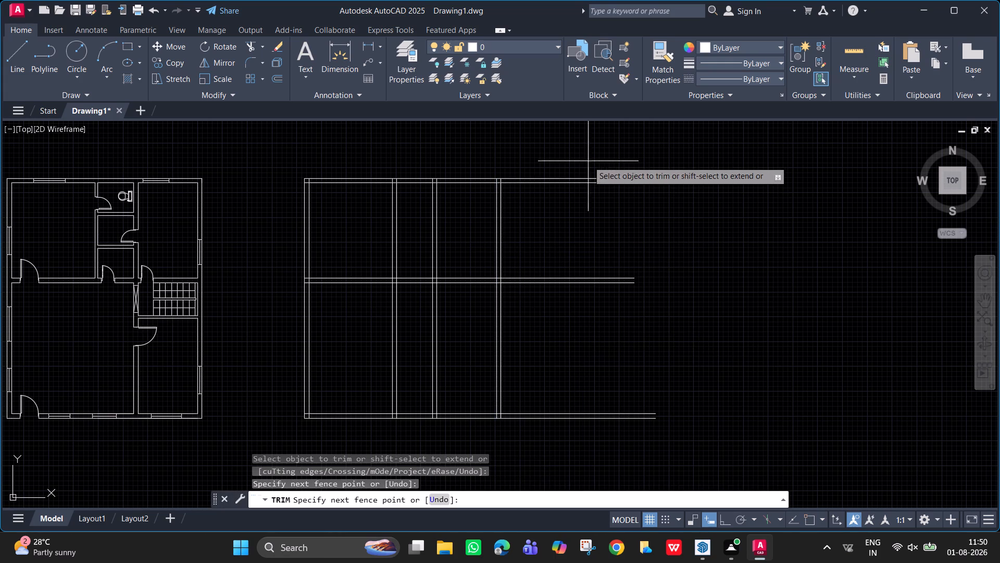
left_click_drag(596, 193, 573, 519)
middle_click_drag(540, 307, 666, 297)
scroll(540, 307, "down", 1)
scroll(561, 290, "up", 1)
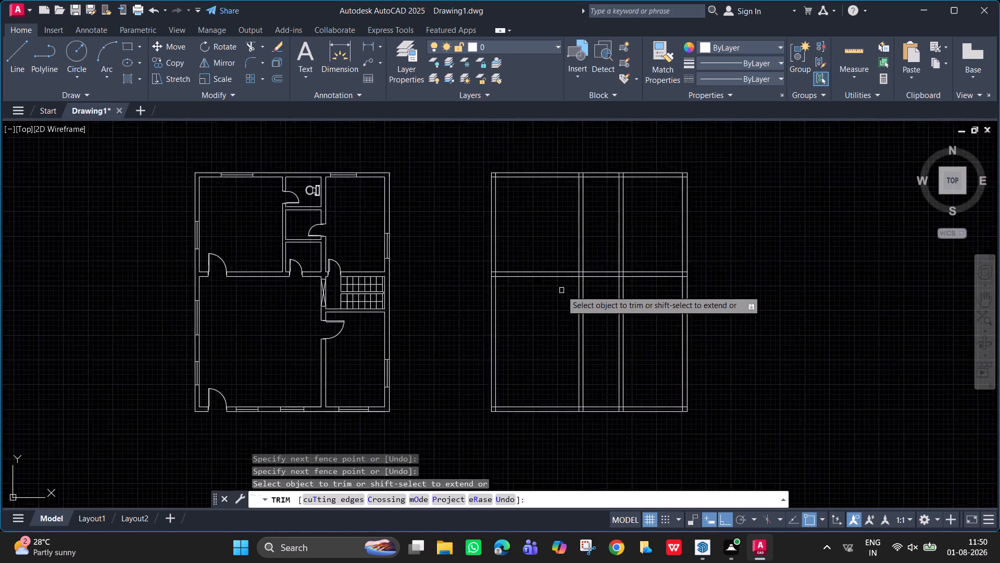
scroll(561, 290, "up", 1)
middle_click_drag(561, 290, 535, 298)
scroll(536, 316, "down", 1)
middle_click_drag(538, 325, 543, 358)
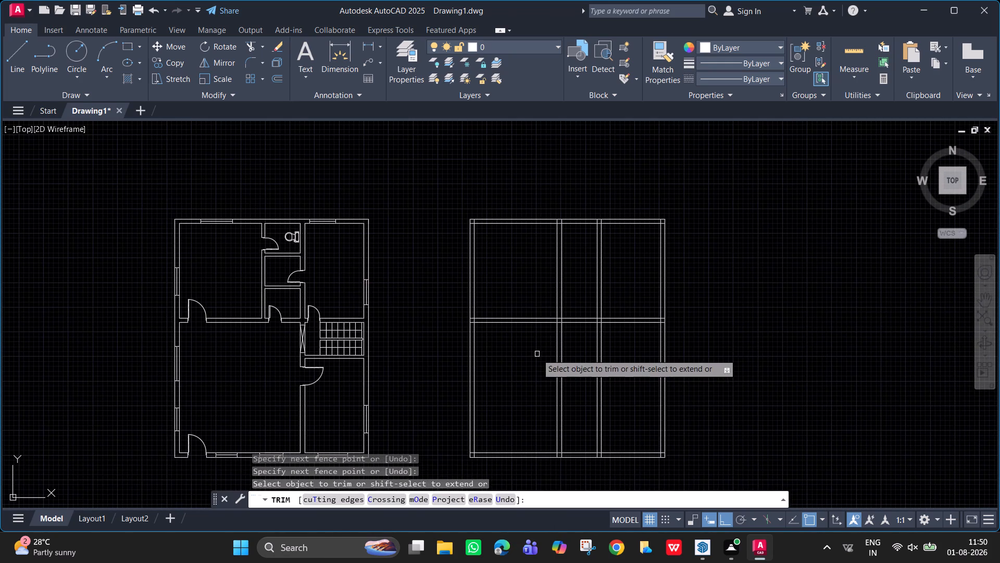
key("Escape")
key("Escape")
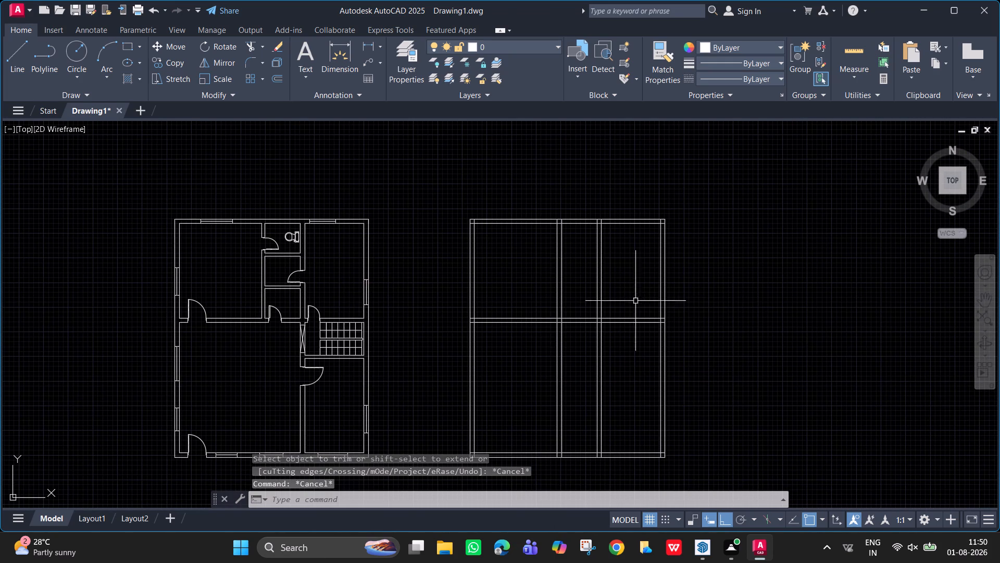
Trim the overlapping lines at the new plan's inner northwest corner and where the first vertical partition meets the north wall.
scroll(548, 222, "up", 2)
middle_click_drag(547, 222, 525, 222)
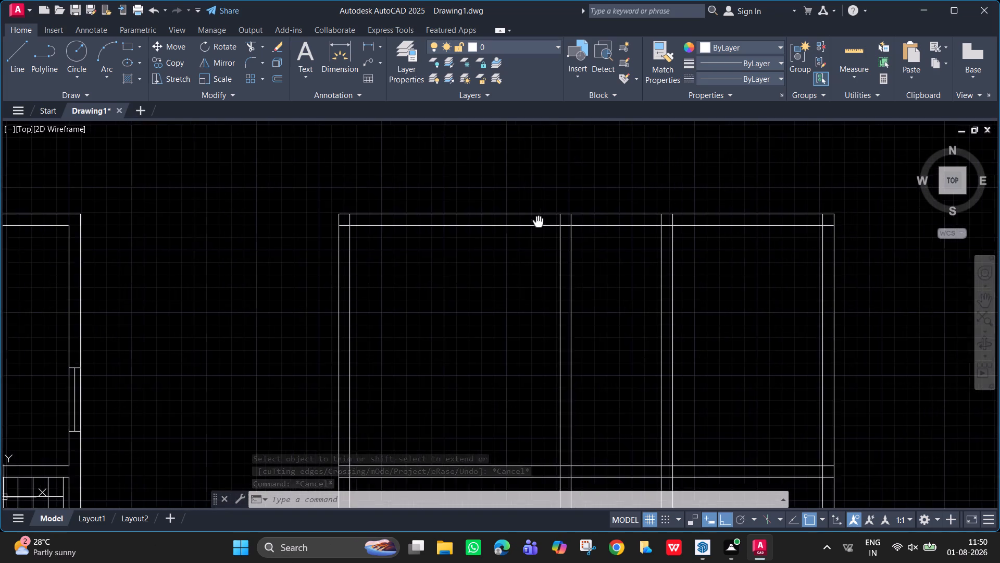
middle_click_drag(525, 222, 523, 218)
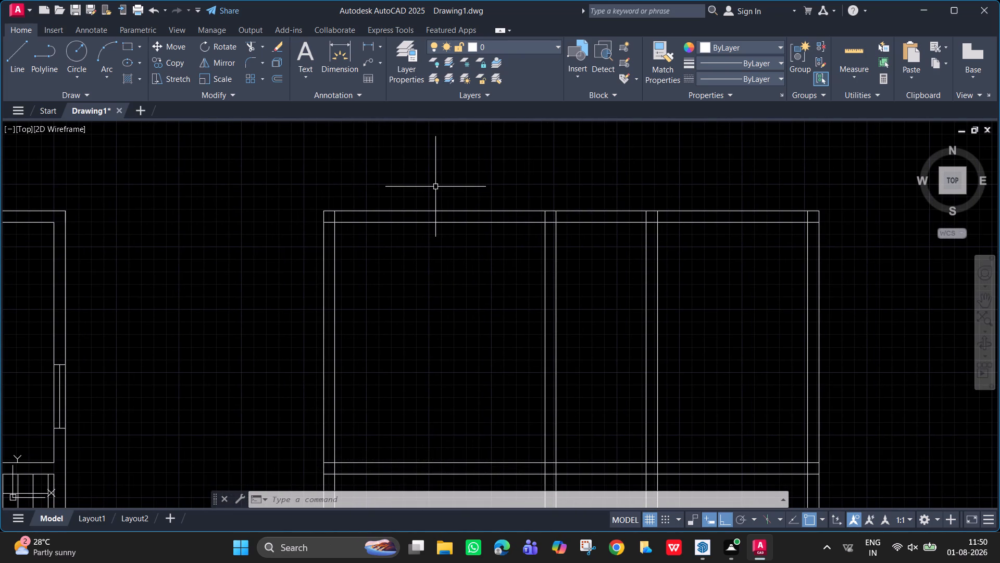
type("tr")
key("BackSpace")
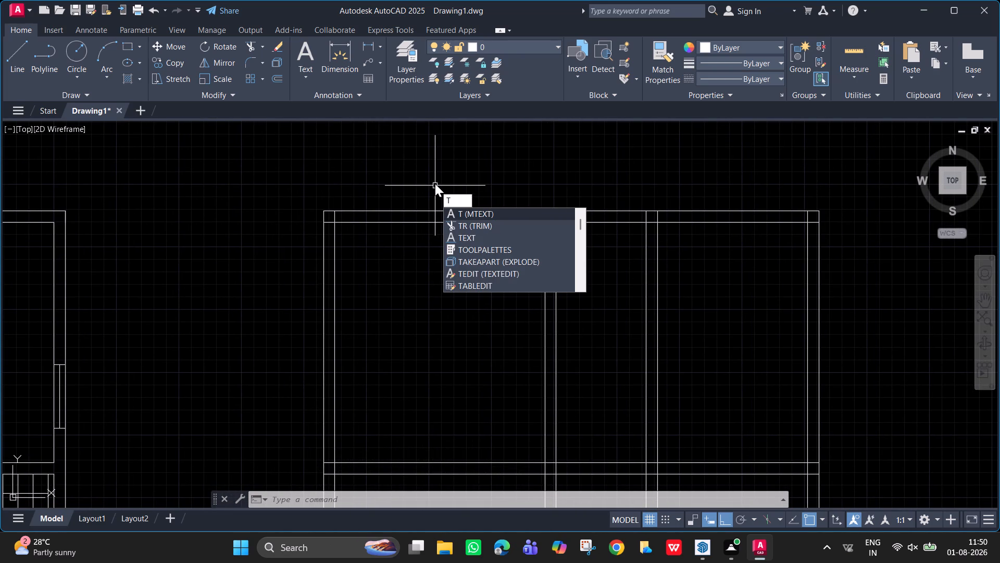
left_click(472, 223)
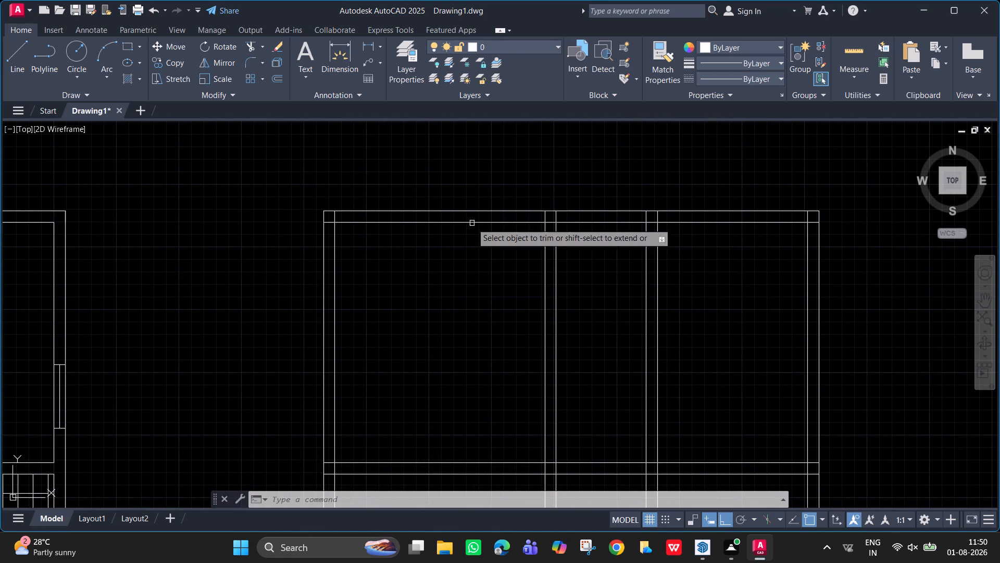
scroll(345, 214, "up", 2)
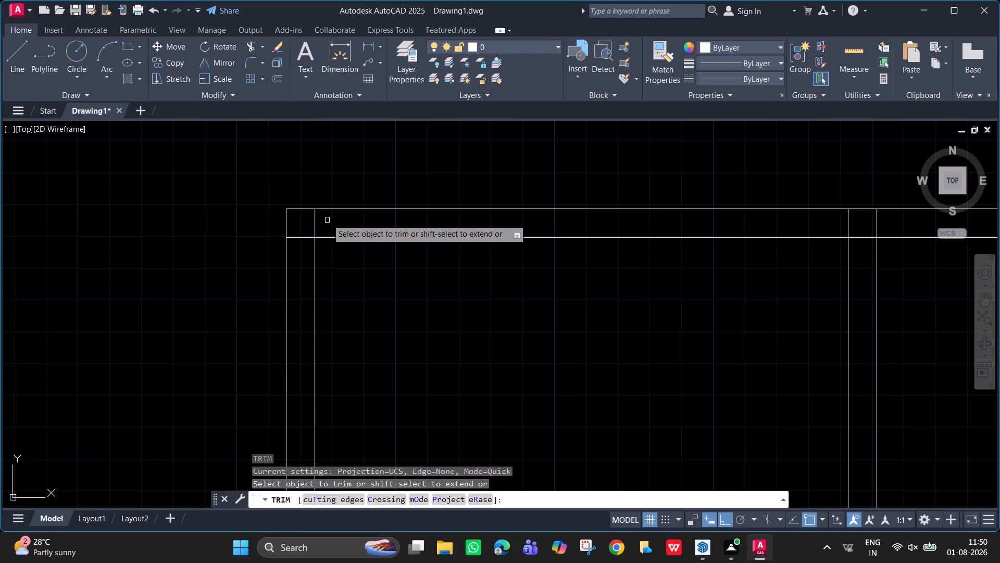
left_click_drag(327, 219, 293, 246)
left_click_drag(822, 230, 899, 228)
left_click_drag(861, 227, 860, 254)
Trim the overlapping lines where the new plan's middle wall crosses the first vertical partition and meets the west wall.
scroll(832, 315, "down", 2)
middle_click_drag(797, 344, 682, 119)
scroll(682, 119, "down", 1)
scroll(714, 308, "up", 3)
left_click_drag(744, 275, 749, 390)
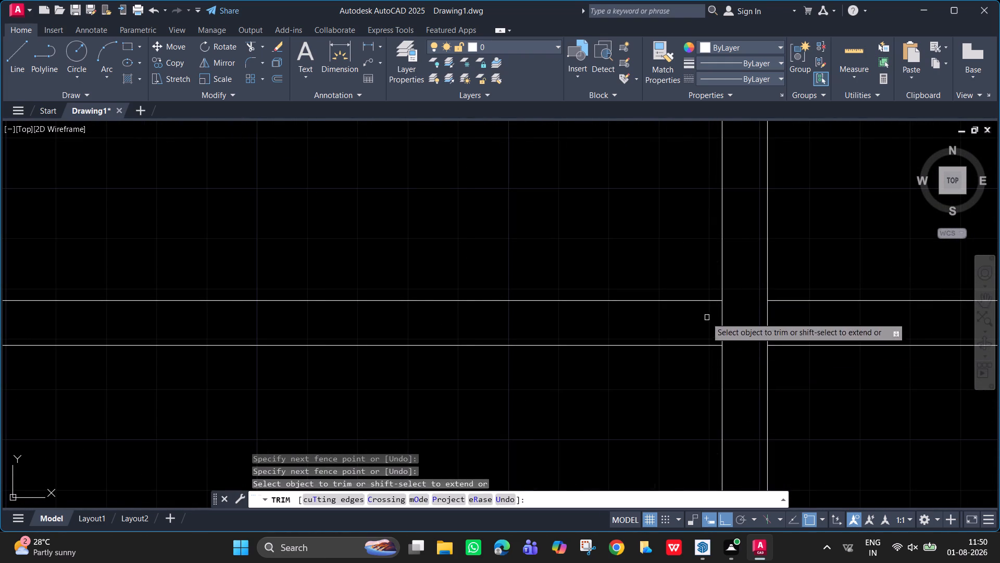
left_click_drag(706, 317, 802, 332)
scroll(474, 280, "down", 2)
middle_click_drag(618, 285, 801, 281)
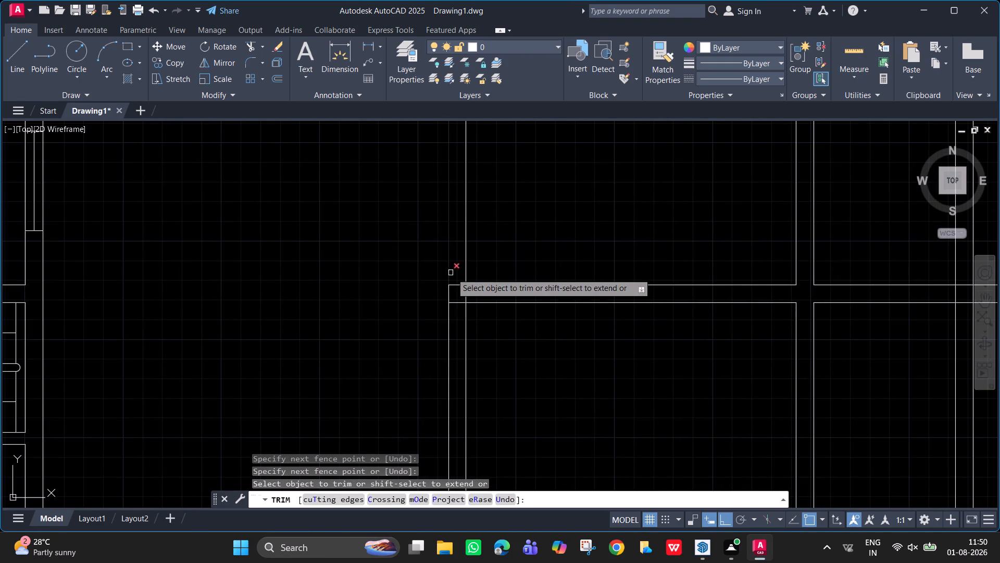
left_click_drag(457, 274, 453, 321)
left_click_drag(460, 296, 476, 298)
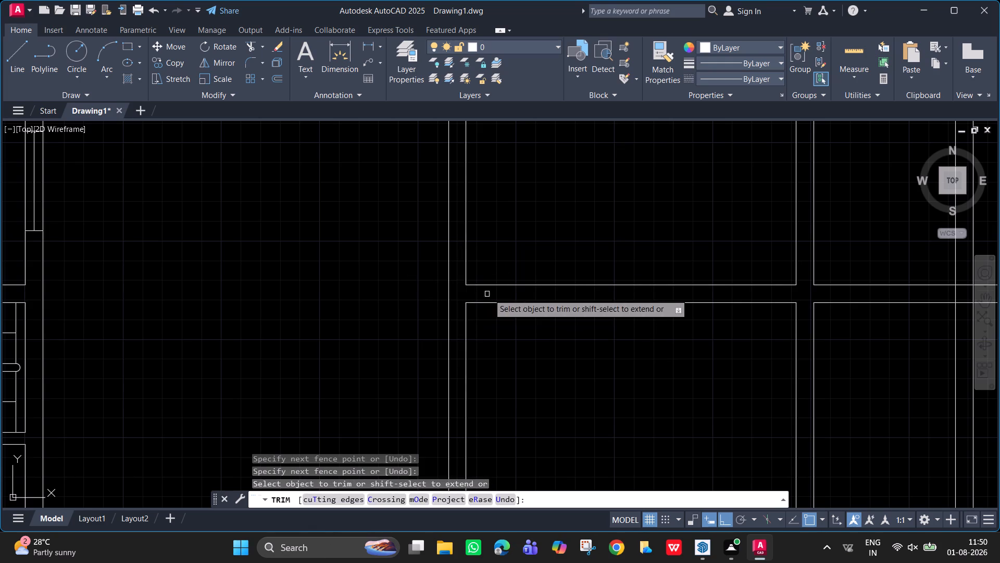
Trim the overlapping lines where the middle wall crosses the second vertical partition and meets the east wall.
scroll(699, 283, "down", 2)
middle_click_drag(863, 291, 670, 270)
scroll(676, 271, "up", 2)
left_click_drag(640, 265, 678, 273)
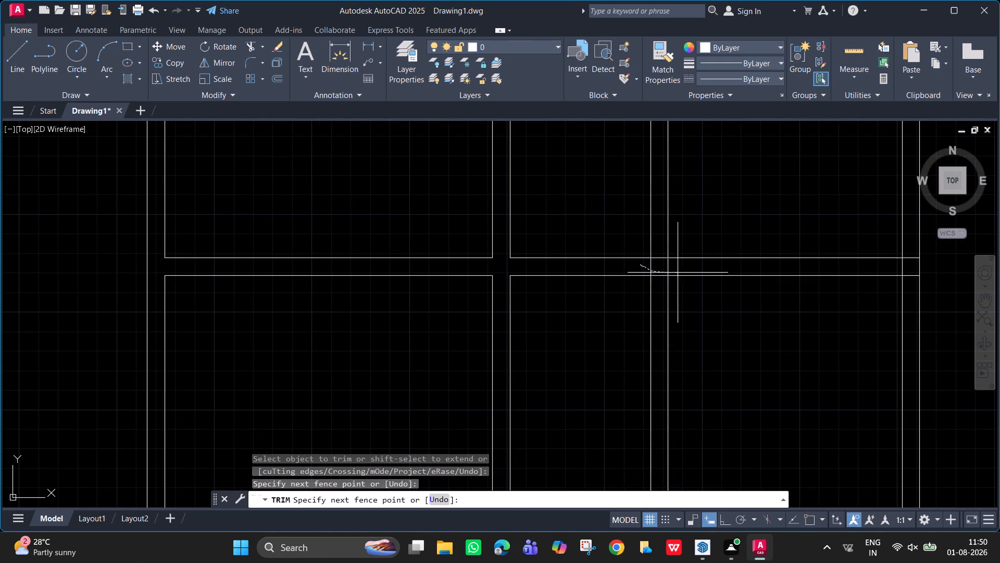
left_click_drag(678, 273, 693, 272)
left_click_drag(660, 242, 660, 303)
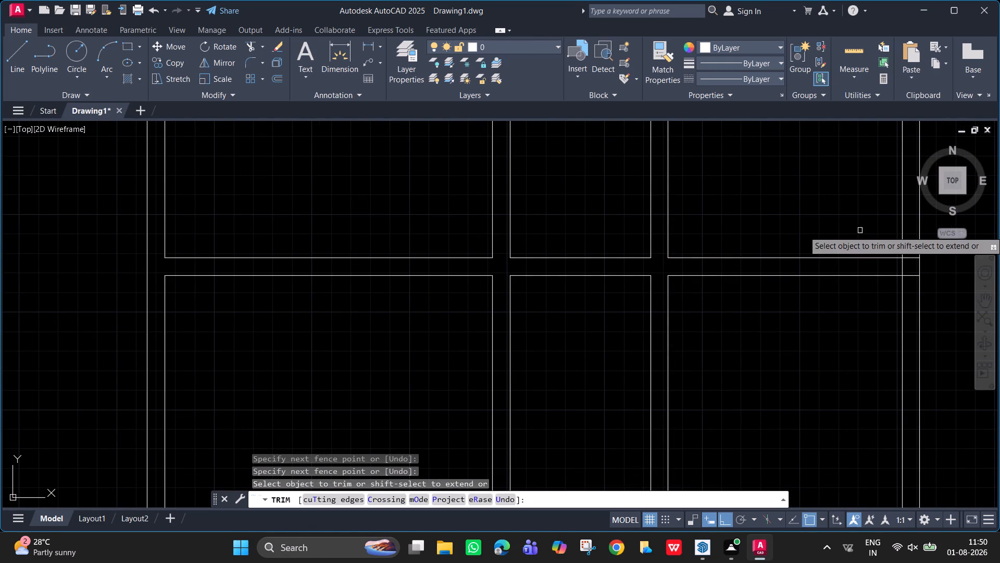
left_click_drag(913, 250, 910, 295)
left_click_drag(912, 263, 859, 271)
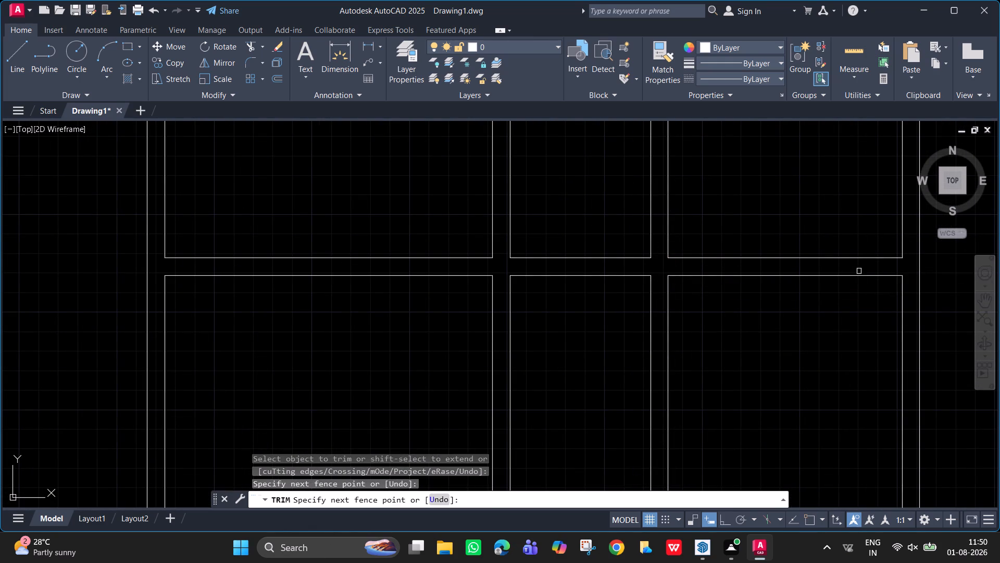
Trim the overlapping lines where the first vertical partition meets the south wall and at the inner southwest corner.
scroll(854, 259, "down", 2)
middle_click_drag(635, 312, 617, 163)
scroll(579, 344, "up", 3)
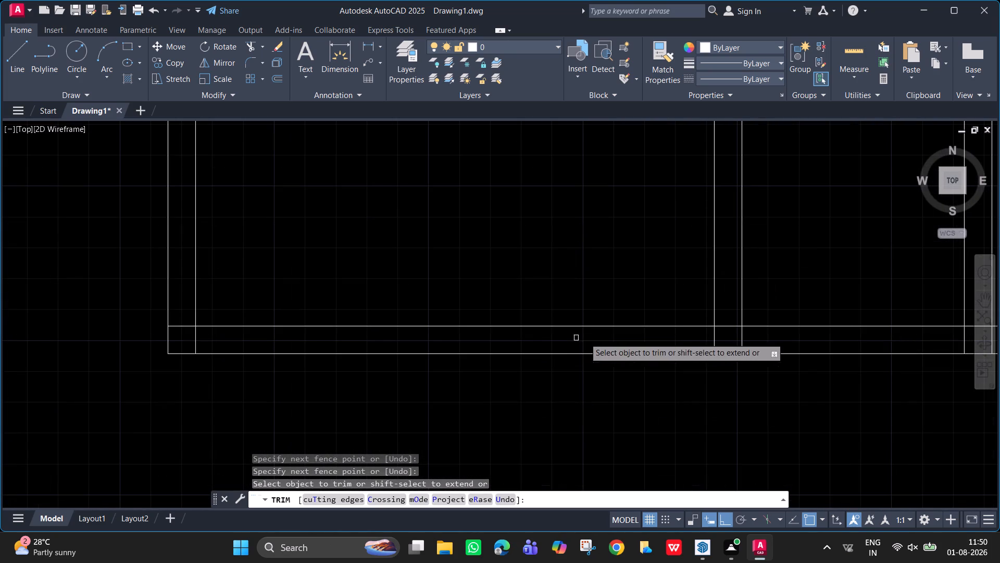
left_click_drag(701, 339, 783, 330)
left_click_drag(727, 332, 727, 304)
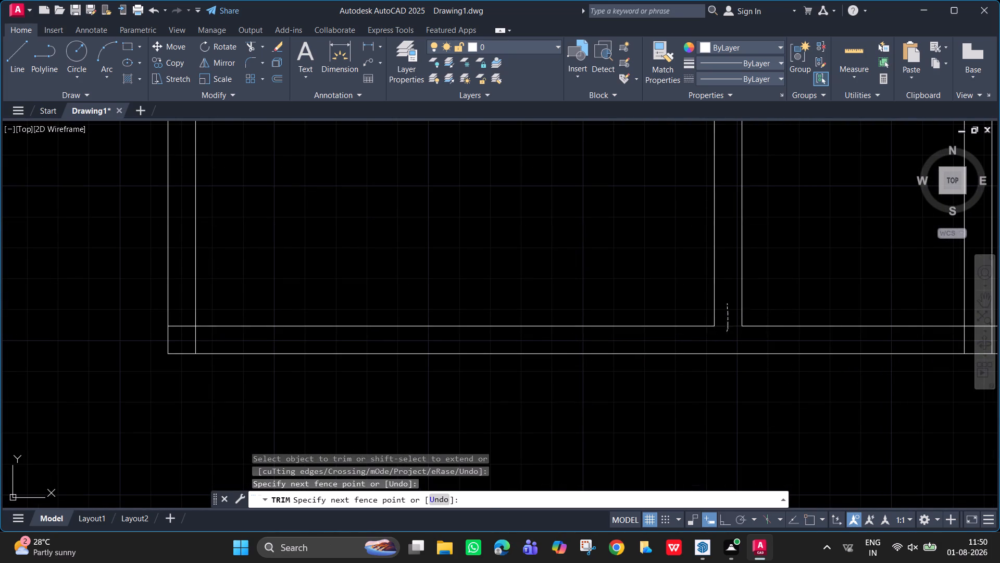
left_click_drag(178, 317, 193, 345)
left_click_drag(193, 345, 198, 347)
Trim the overlapping lines where the second vertical partition meets the south wall and at the inner southeast corner.
scroll(604, 360, "down", 3)
middle_click_drag(619, 360, 420, 330)
scroll(543, 336, "up", 2)
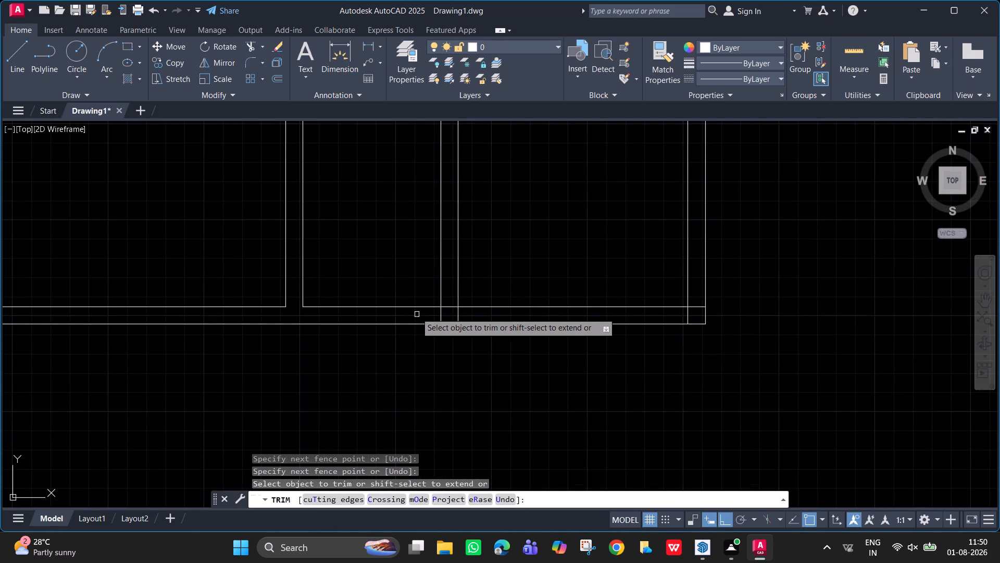
left_click_drag(419, 315, 480, 317)
left_click_drag(452, 312, 452, 292)
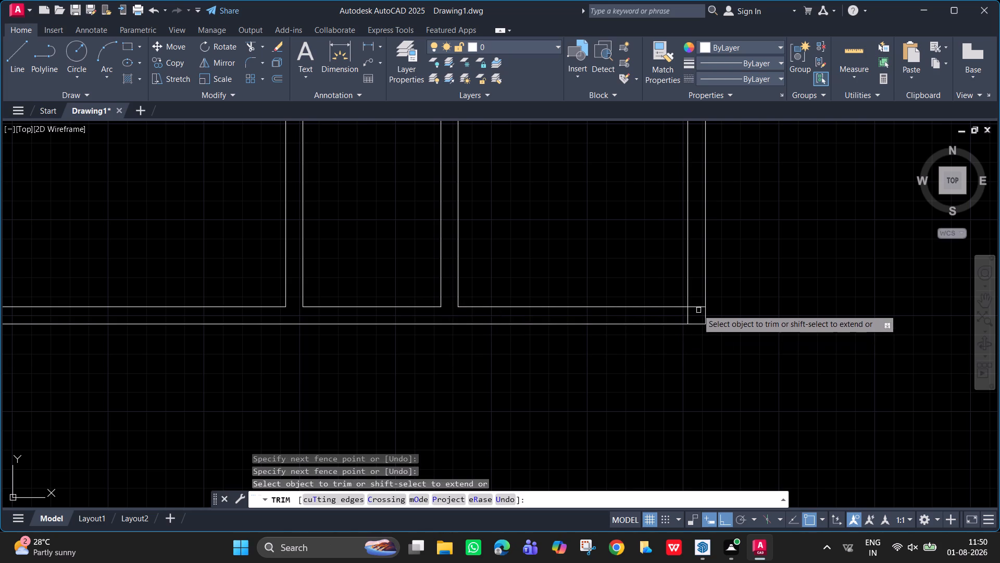
left_click_drag(698, 305, 673, 319)
left_click_drag(695, 312, 669, 316)
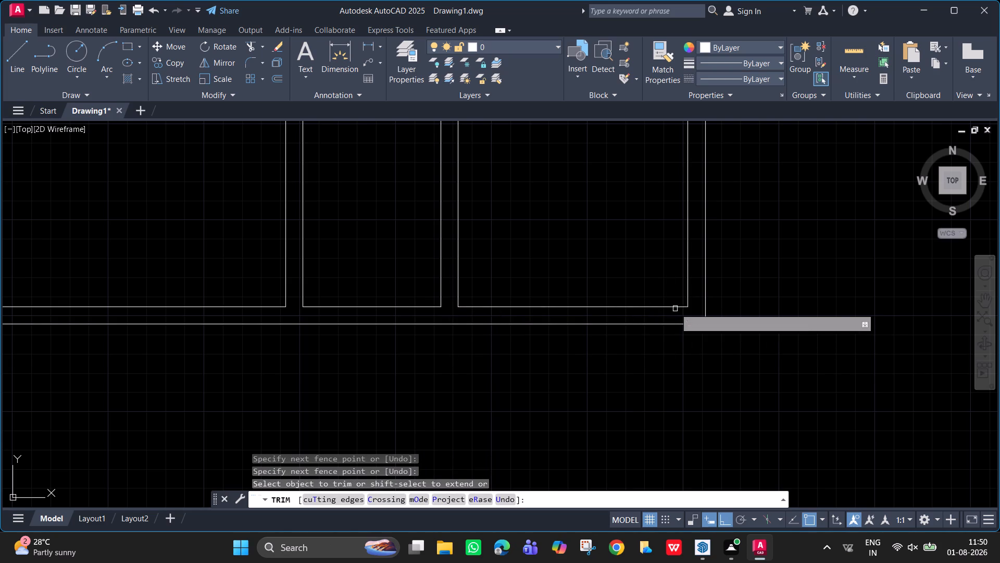
scroll(676, 308, "down", 1)
middle_click_drag(676, 308, 951, 438)
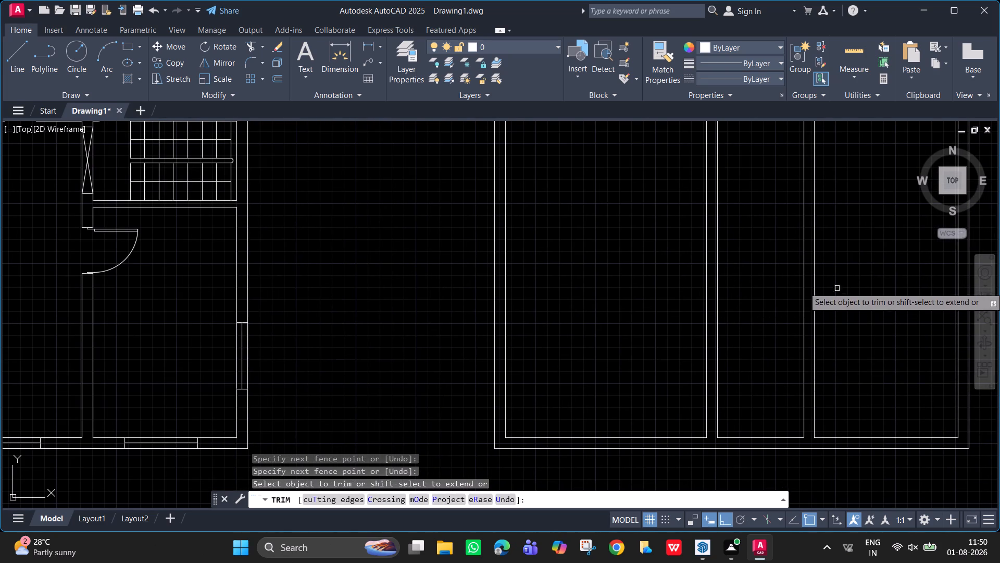
key("Escape")
Check the new plan's room dimensions with the Quick measure tool.
scroll(555, 304, "down", 2)
middle_click_drag(590, 306, 495, 341)
scroll(516, 297, "up", 1)
middle_click_drag(516, 297, 541, 315)
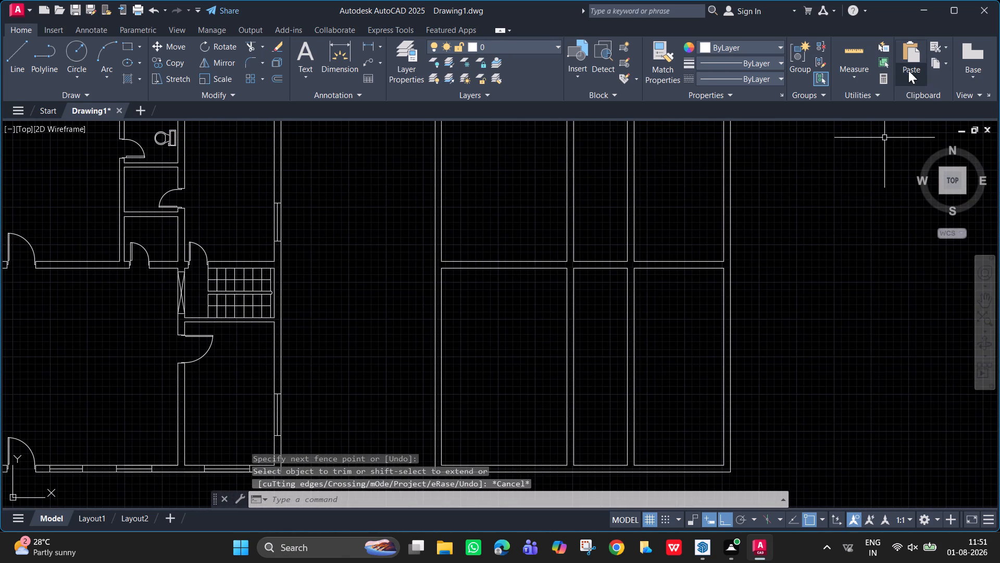
left_click(848, 54)
middle_click_drag(516, 197, 528, 298)
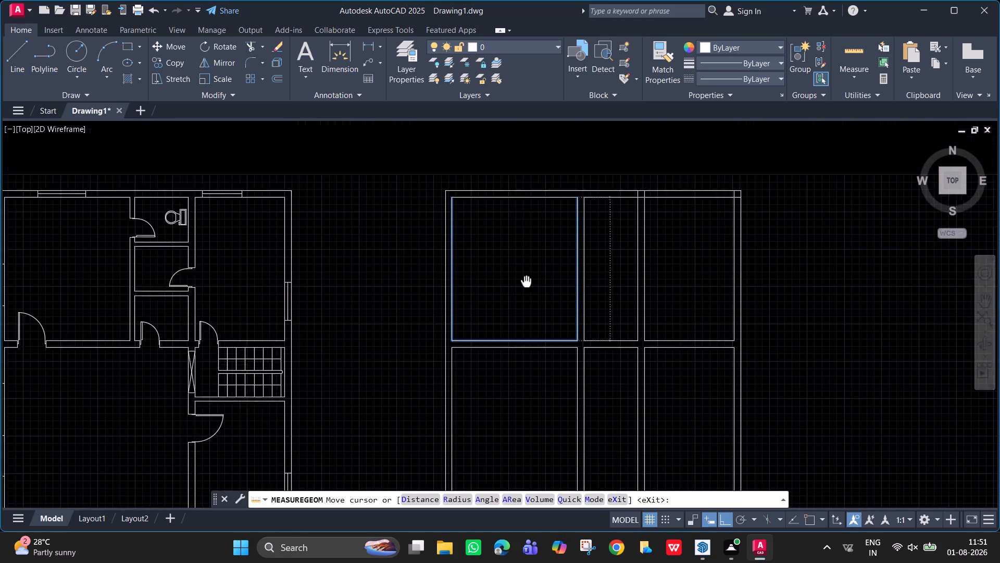
middle_click_drag(528, 298, 528, 296)
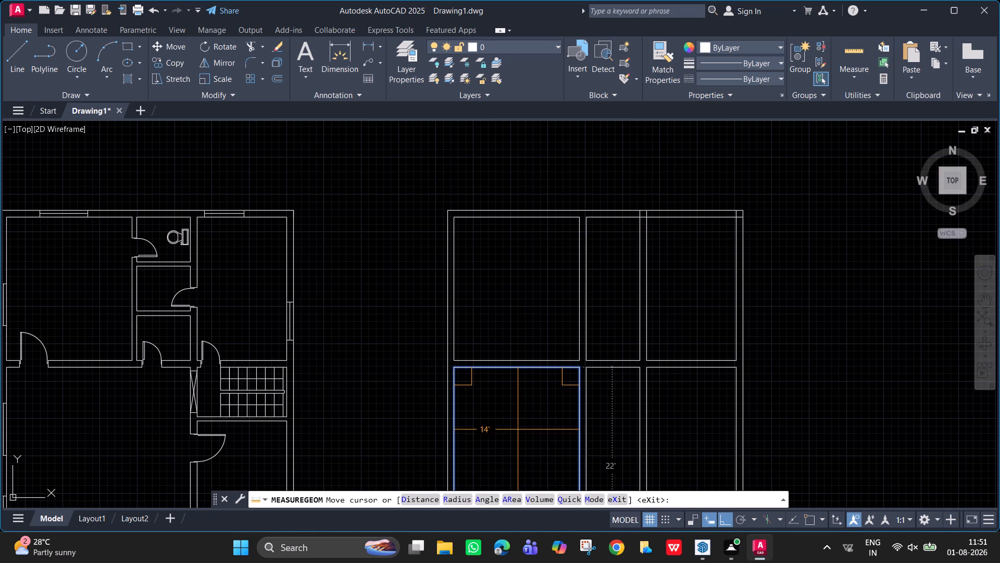
scroll(515, 424, "down", 2)
middle_click_drag(508, 421, 495, 296)
scroll(534, 305, "up", 2)
middle_click_drag(534, 301, 539, 358)
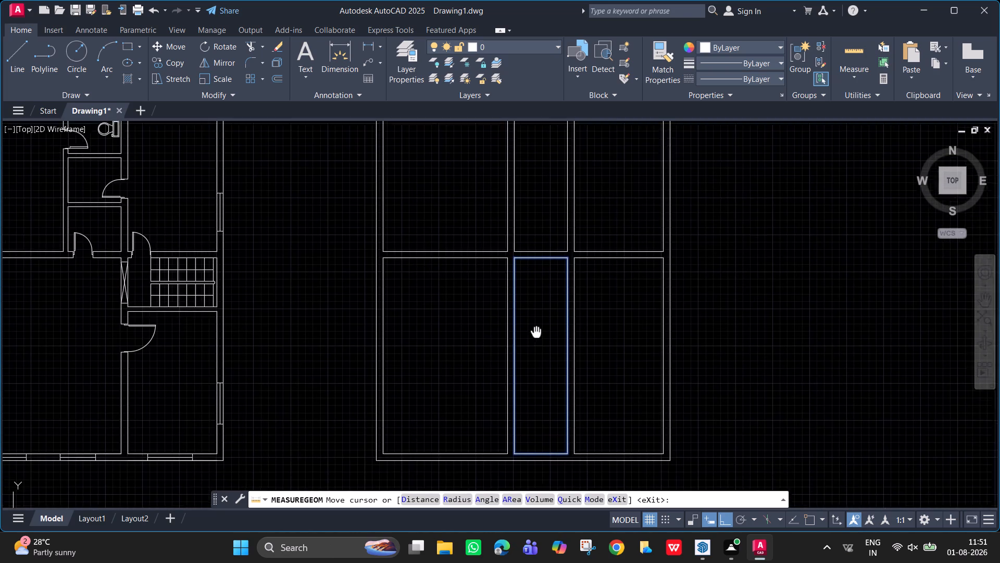
middle_click_drag(539, 358, 549, 443)
key("Escape")
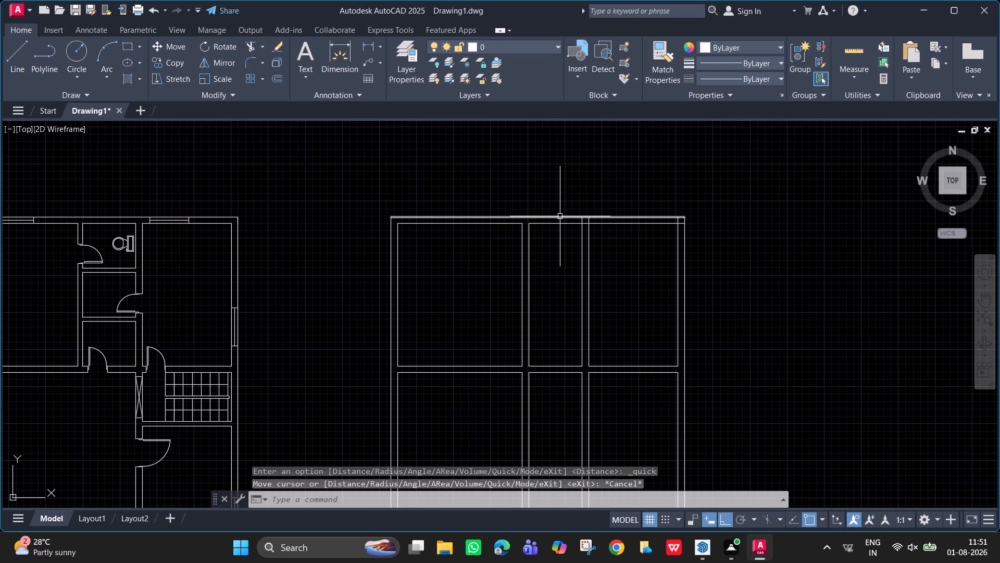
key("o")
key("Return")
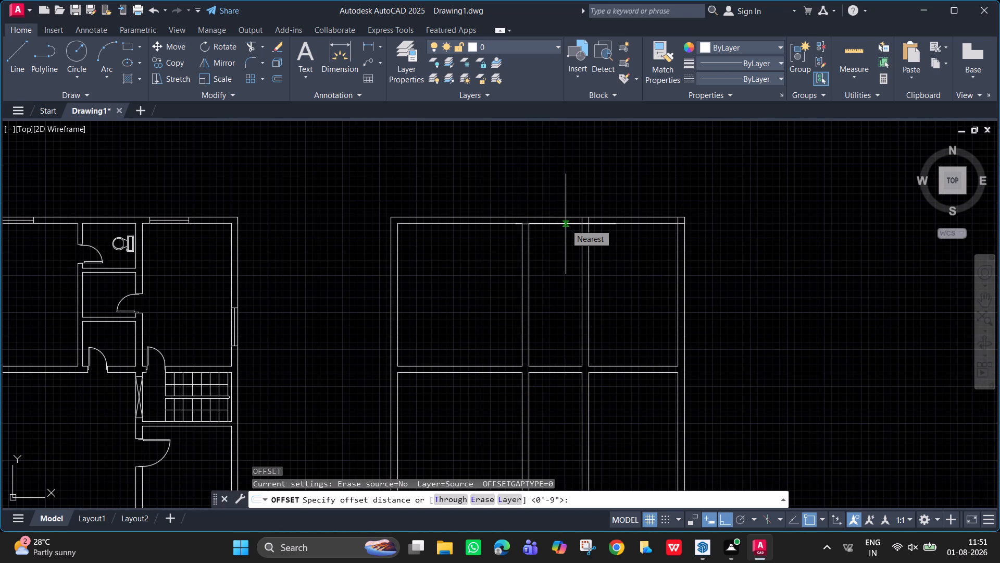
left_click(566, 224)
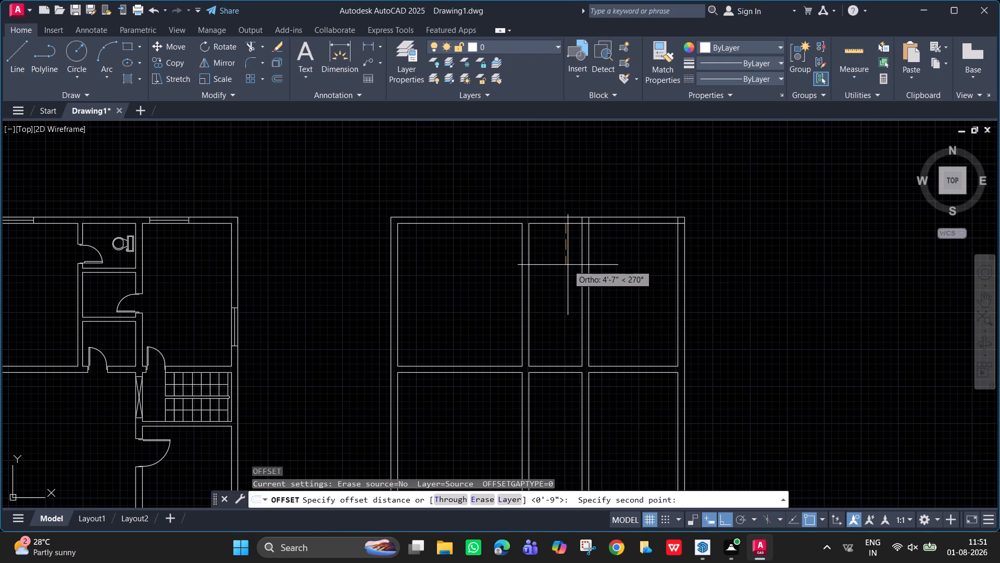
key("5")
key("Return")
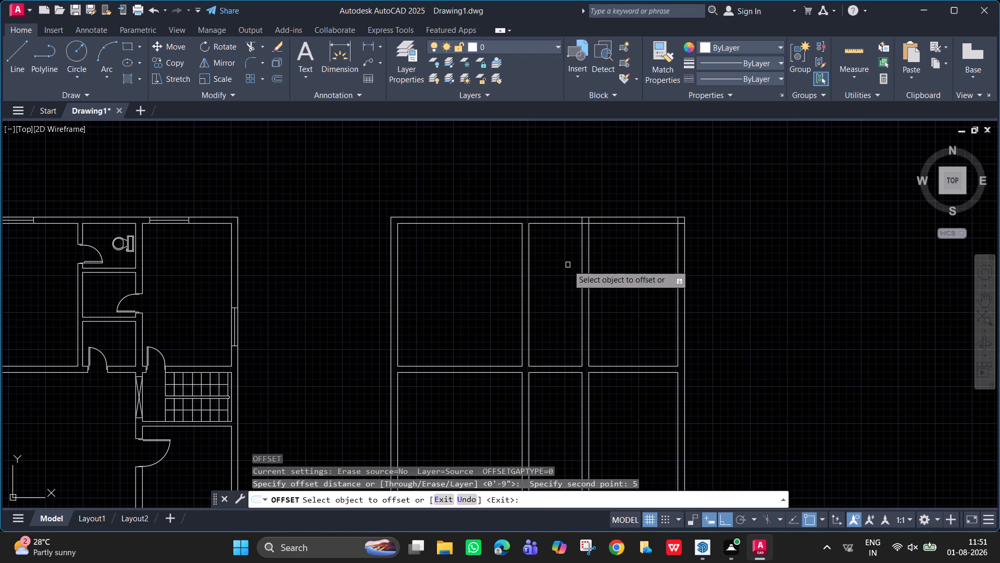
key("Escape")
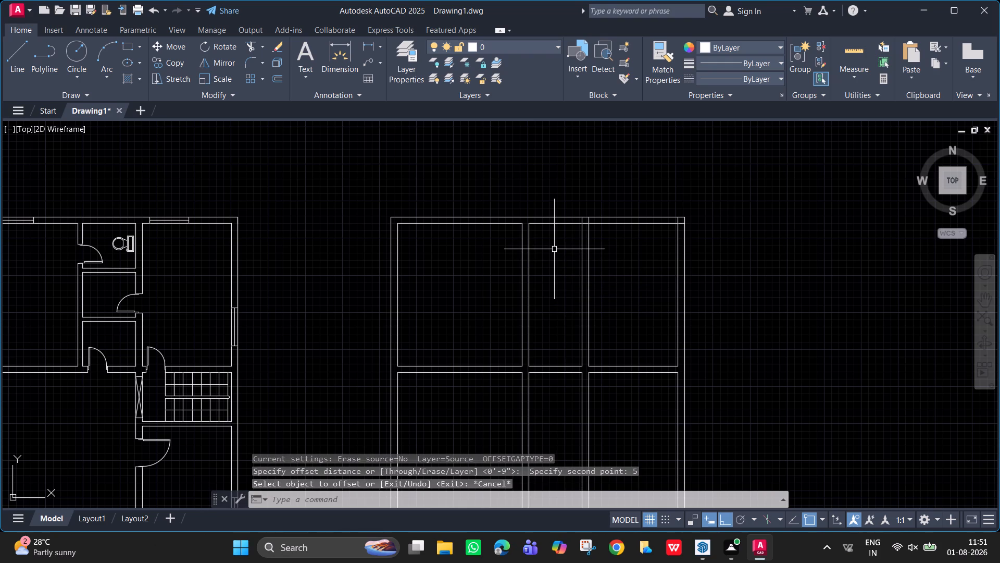
Offset the north wall's inner line east of the first vertical partition 5' southward.
key("o")
key("Return")
key("5")
key("apostrophe")
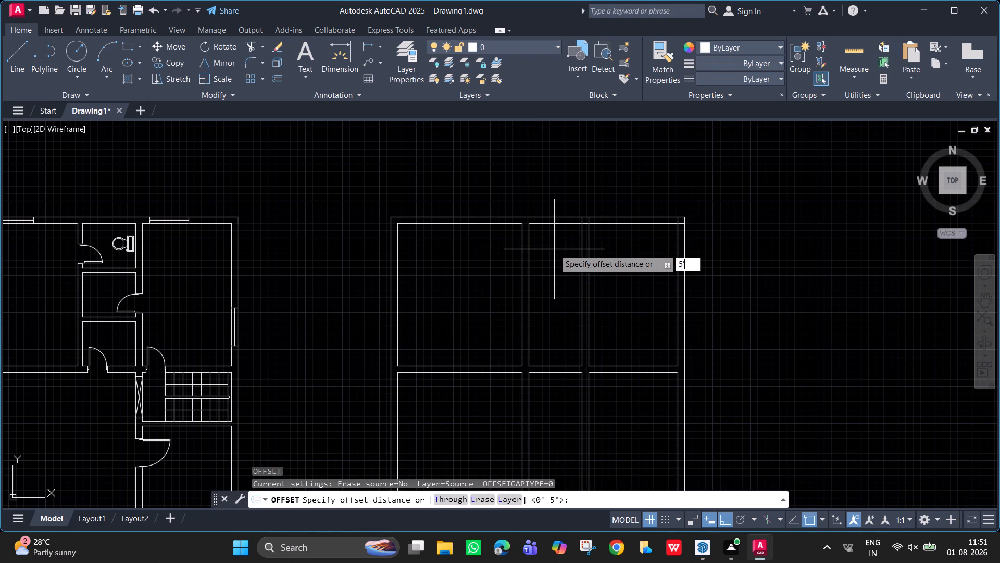
key("Return")
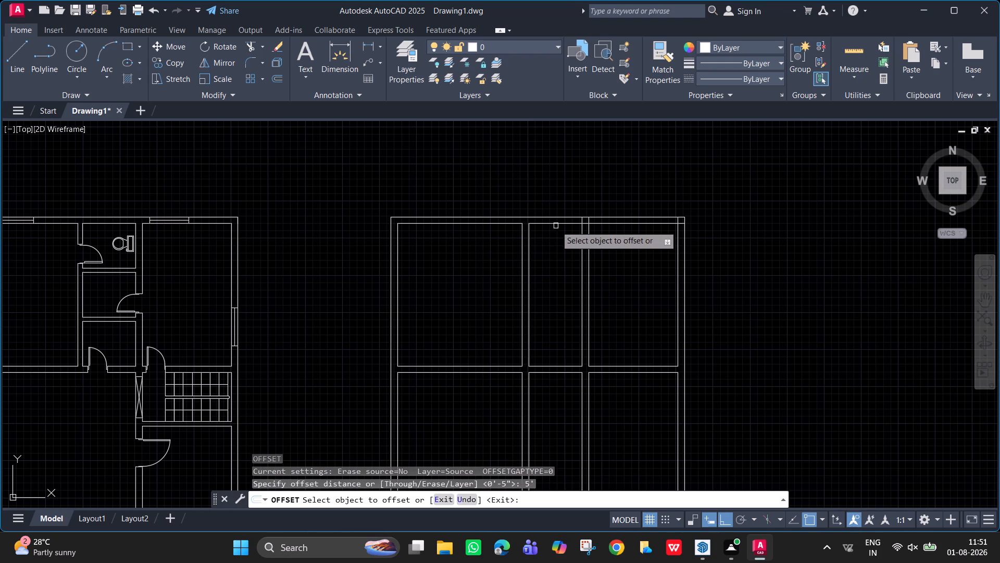
left_click(556, 224)
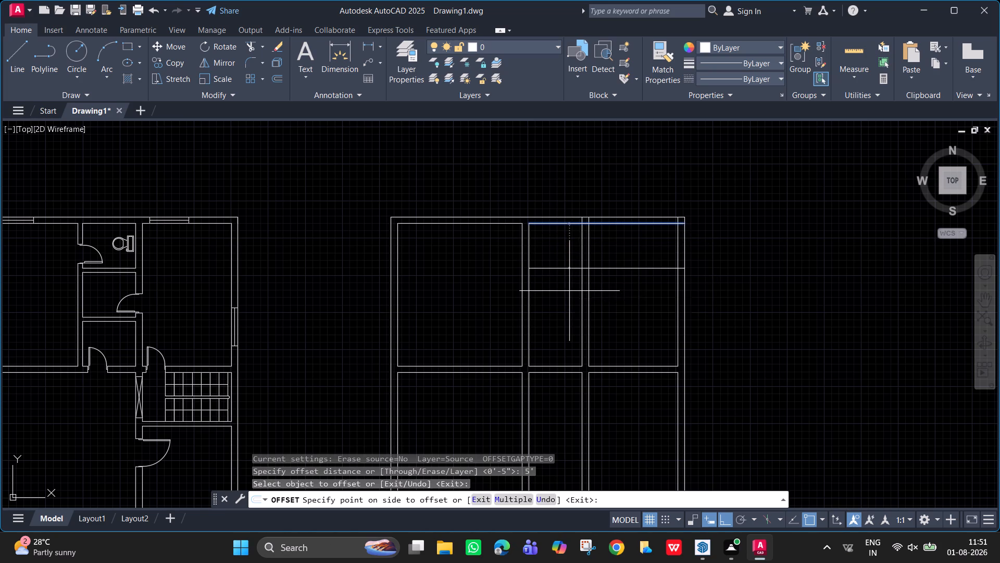
left_click(569, 291)
key("space")
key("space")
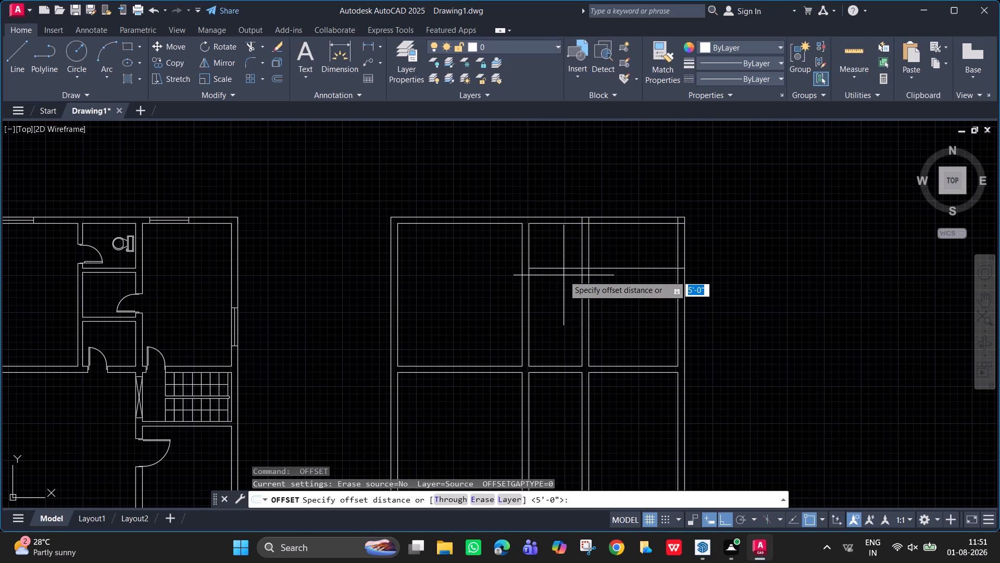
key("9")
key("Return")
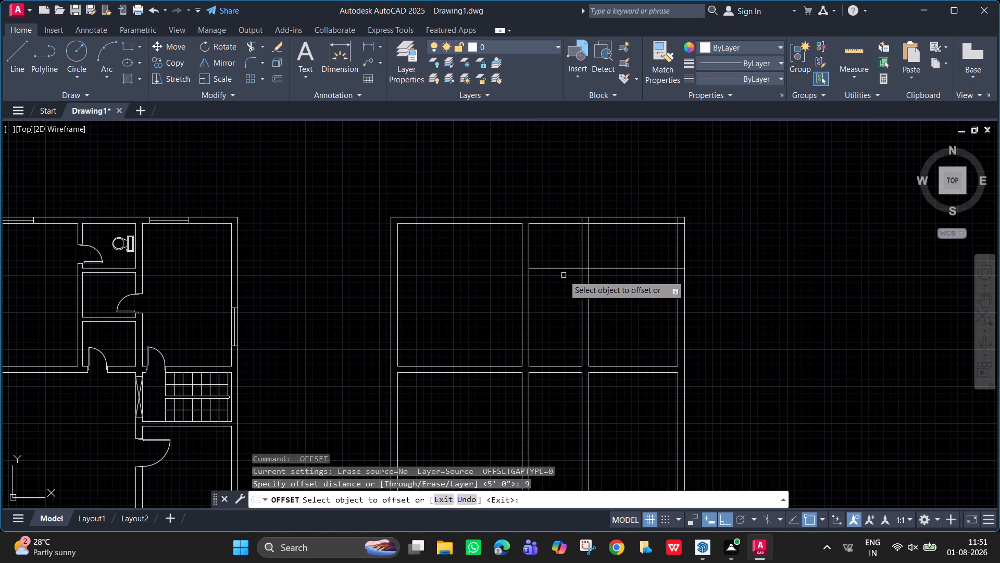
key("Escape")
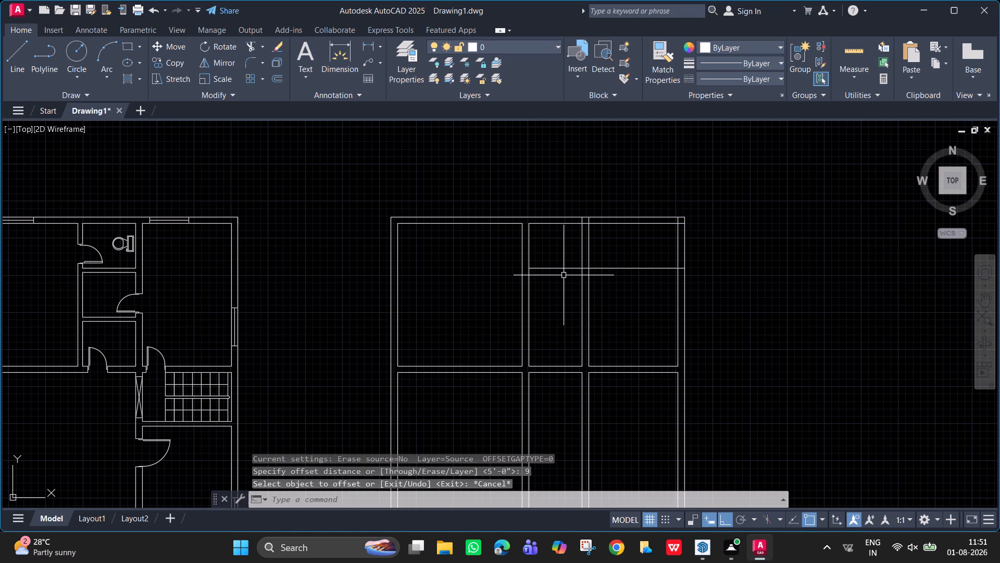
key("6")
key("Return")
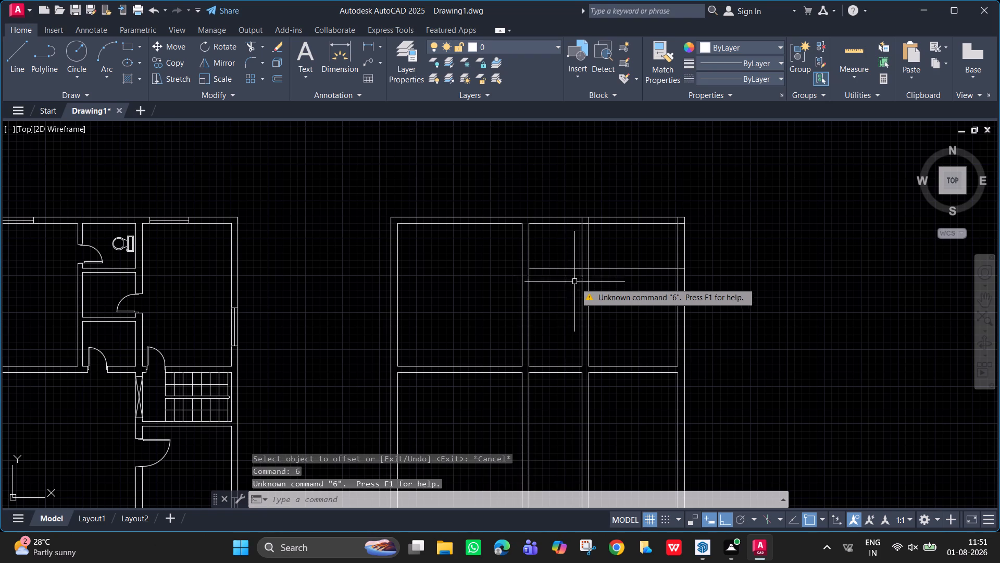
Offset the new horizontal line below the north wall 6" southward to form a partition.
key("o")
key("Return")
key("6")
key("Return")
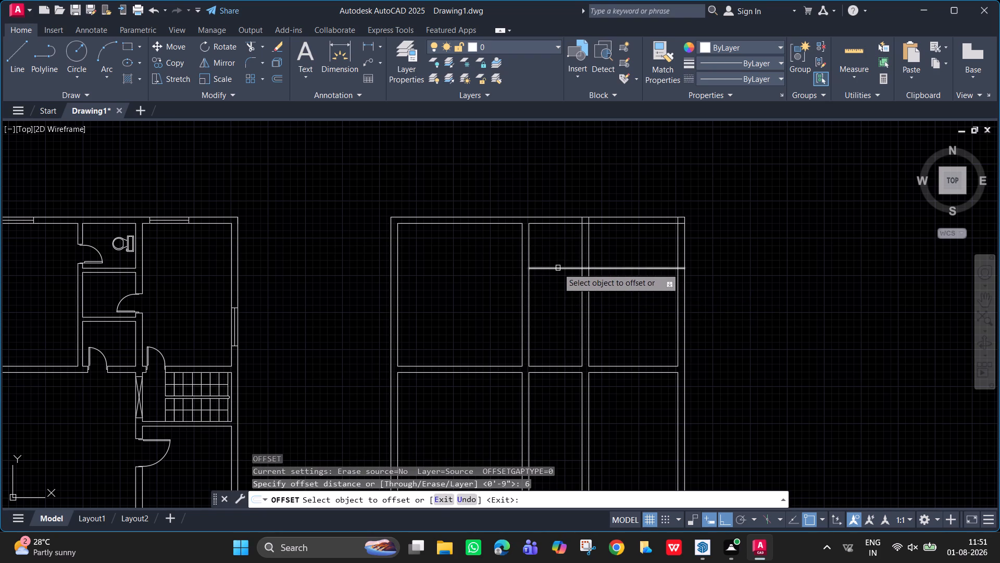
left_click(558, 268)
left_click(561, 288)
key("space")
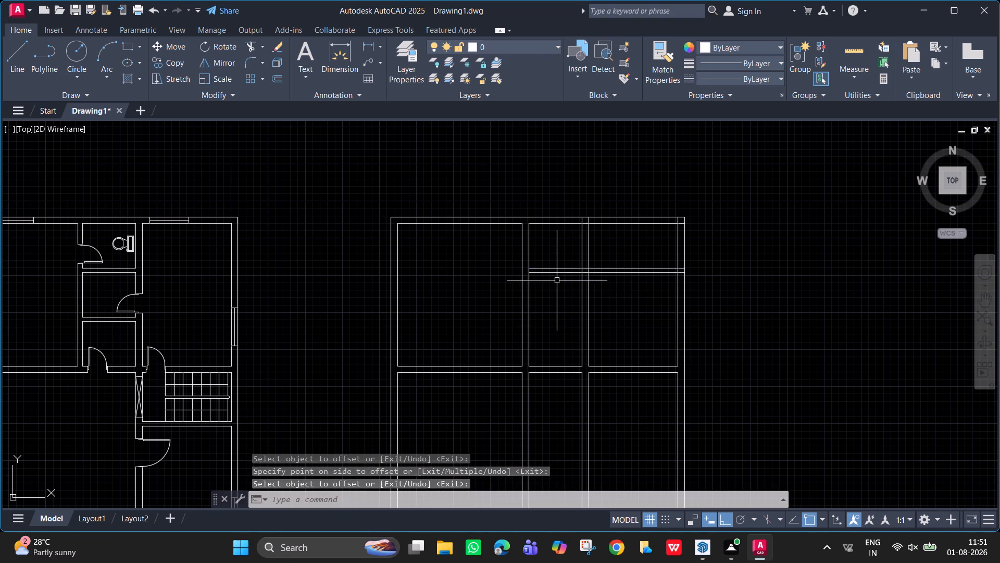
Offset the new 6" partition's south face 5' southward.
key("space")
type("5'")
key("Return")
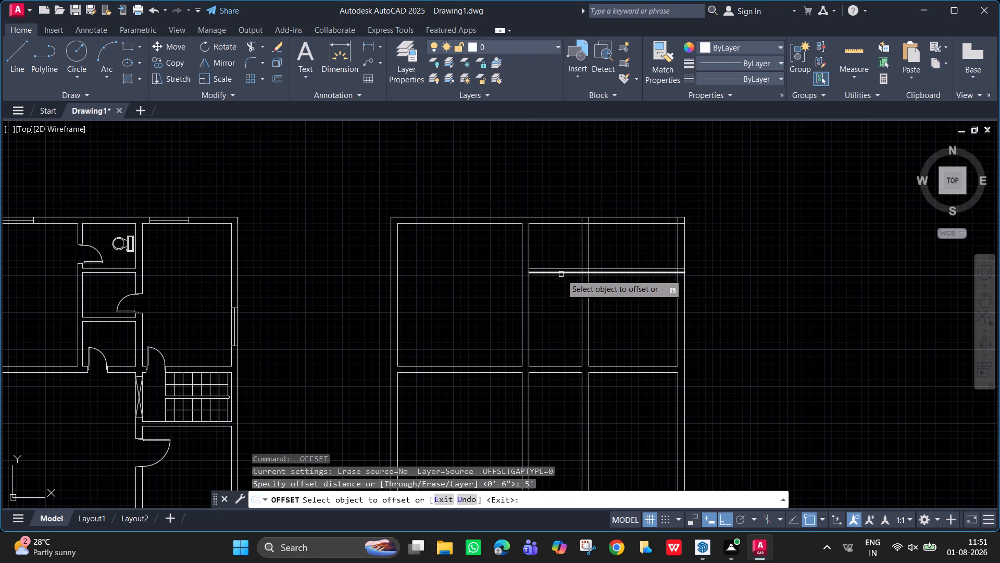
left_click(558, 274)
left_click(555, 337)
key("space")
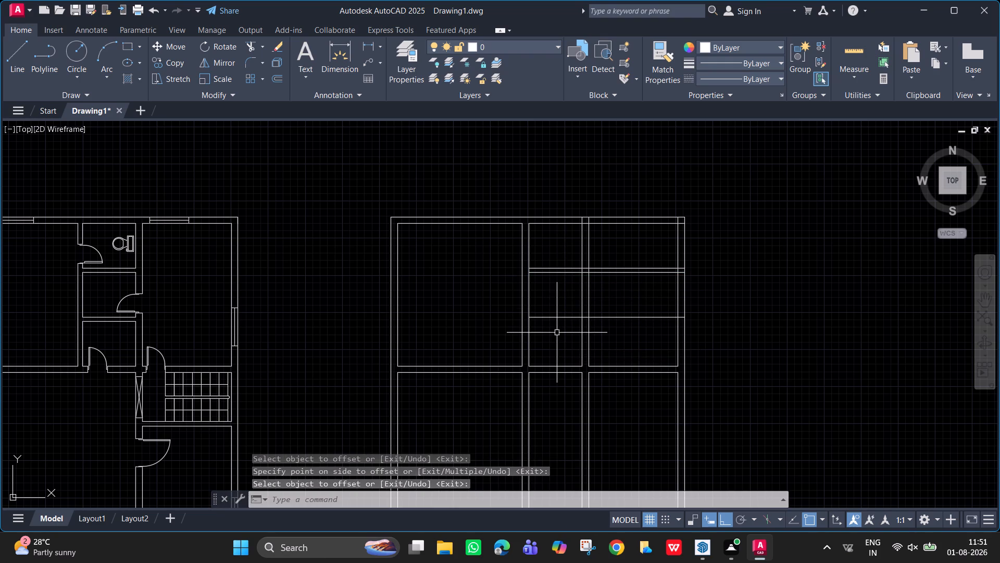
Offset the lower horizontal line in the north middle room 6" southward to form the second partition.
key("space")
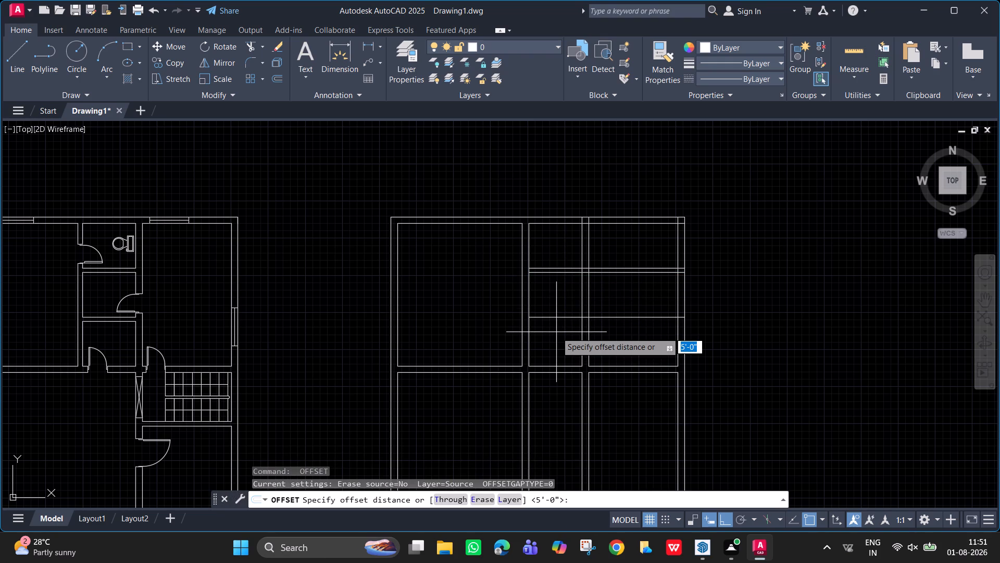
key("6")
key("Return")
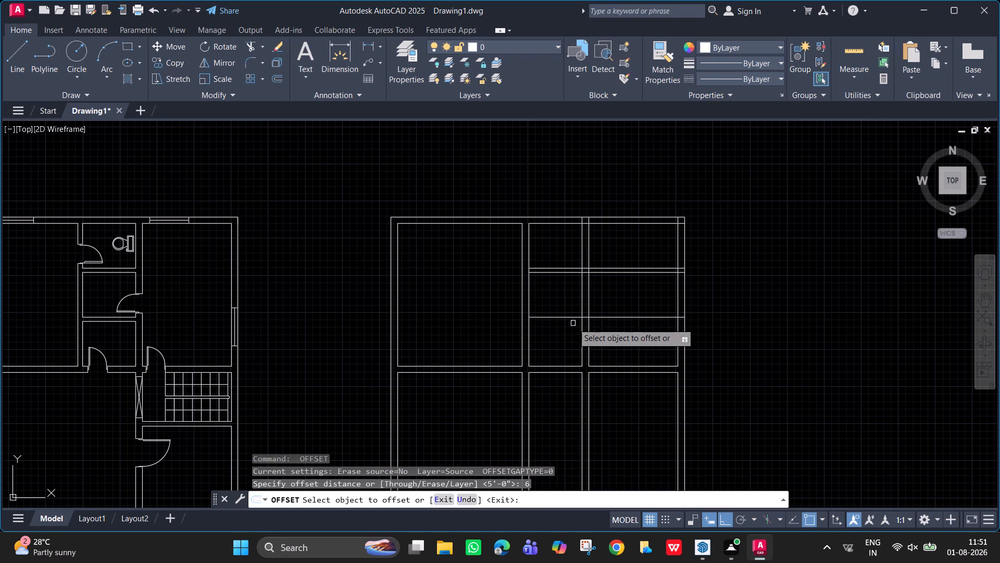
left_click(565, 317)
left_click(569, 340)
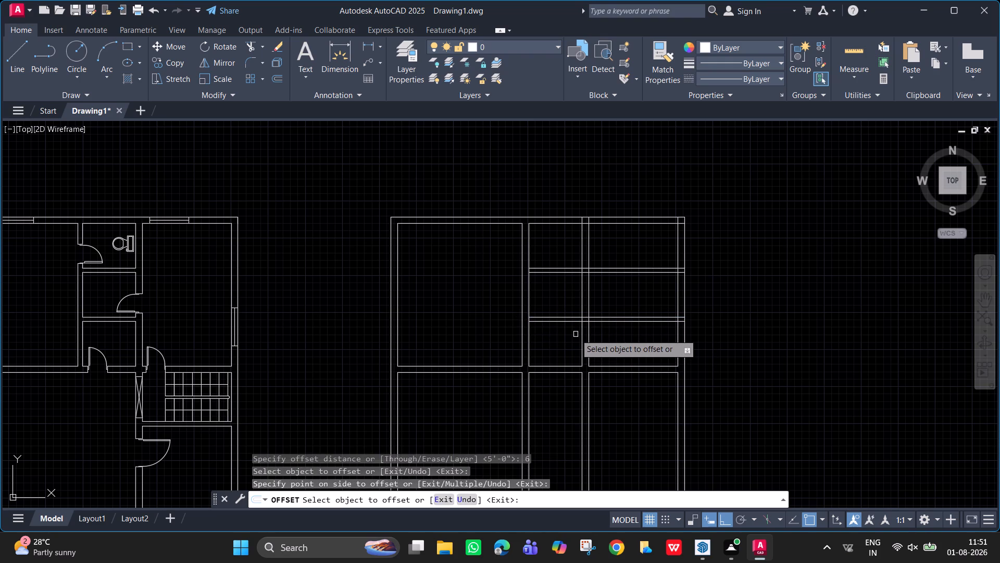
key("space")
Trim both 6" partitions' lines out of the northeast room and the east wall.
type("tr")
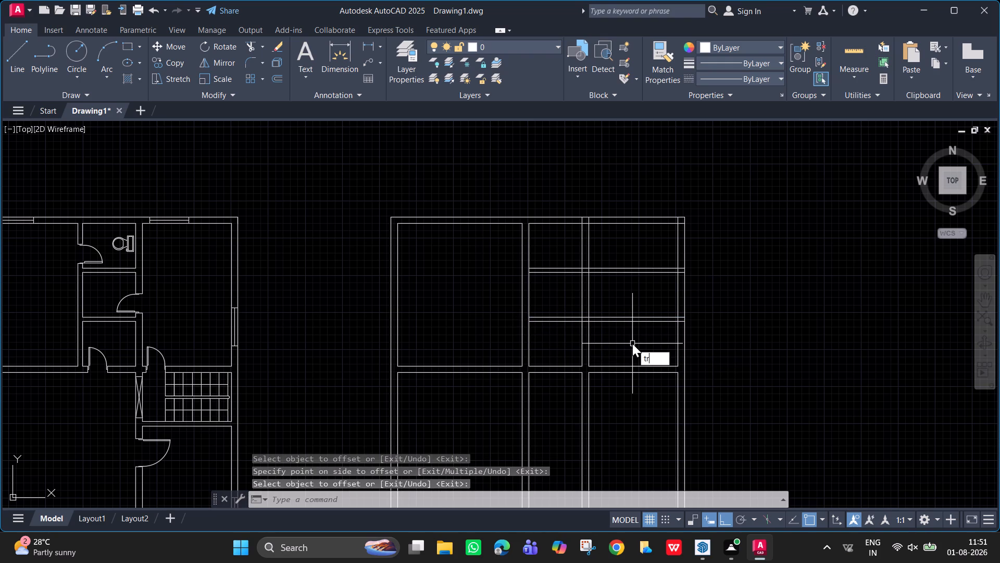
key("Return")
left_click_drag(632, 344, 620, 261)
scroll(672, 333, "up", 2)
middle_click_drag(672, 333, 617, 361)
left_click_drag(634, 192, 638, 228)
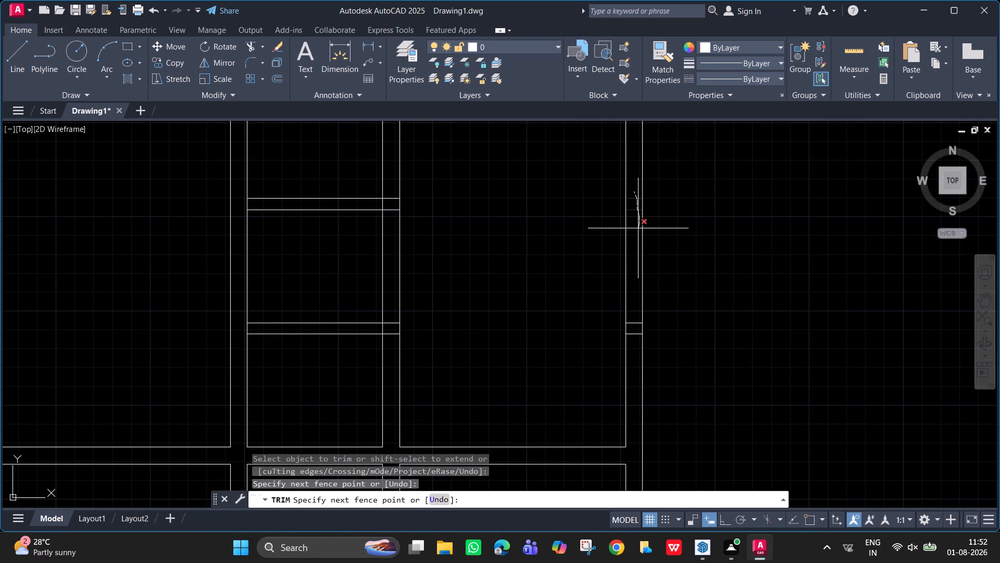
left_click_drag(638, 228, 635, 371)
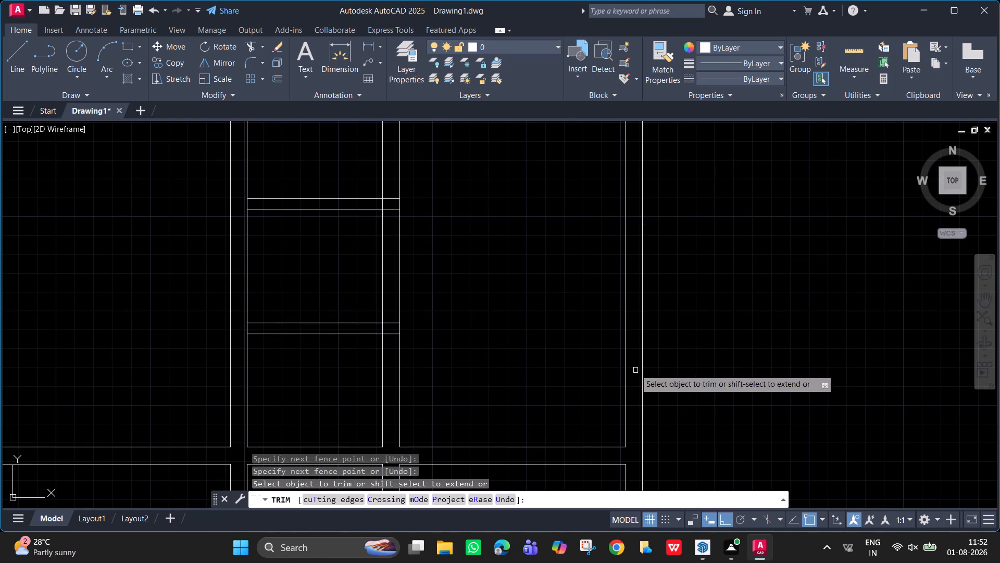
Trim the overlapping inner wall lines at the plan's northeast corner to leave a clean corner.
scroll(506, 261, "down", 1)
middle_click_drag(521, 284, 568, 319)
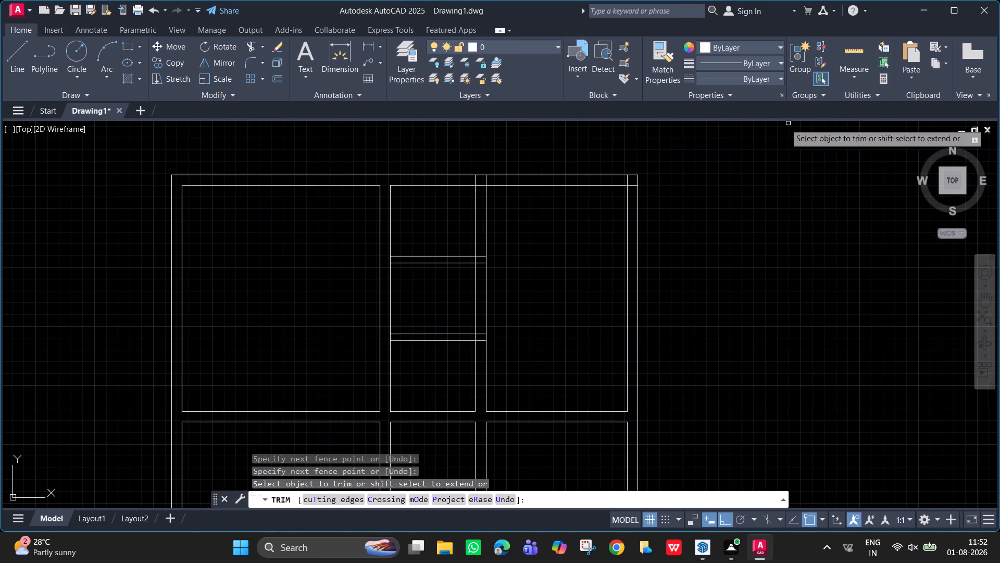
scroll(644, 163, "up", 2)
left_click_drag(596, 207, 617, 230)
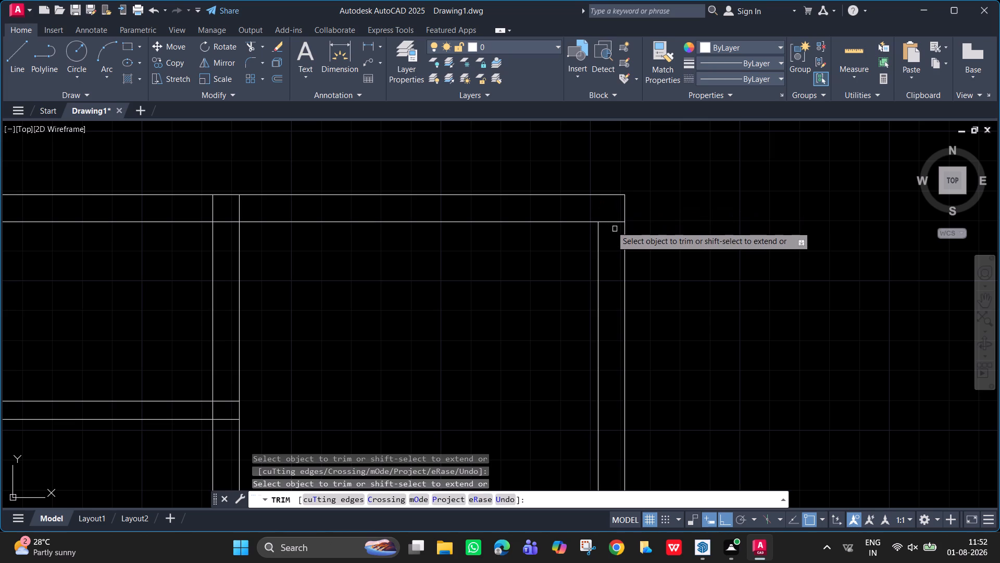
left_click(612, 226)
left_click(605, 207)
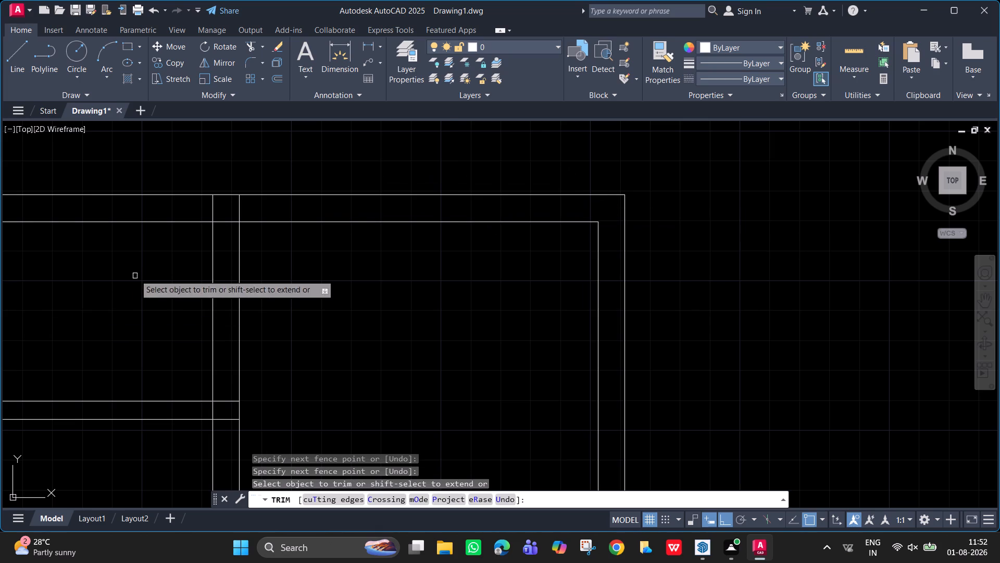
Clean up the junction of the north wall and the wall west of the northeast room by trimming the crossing lines.
left_click_drag(193, 213, 262, 227)
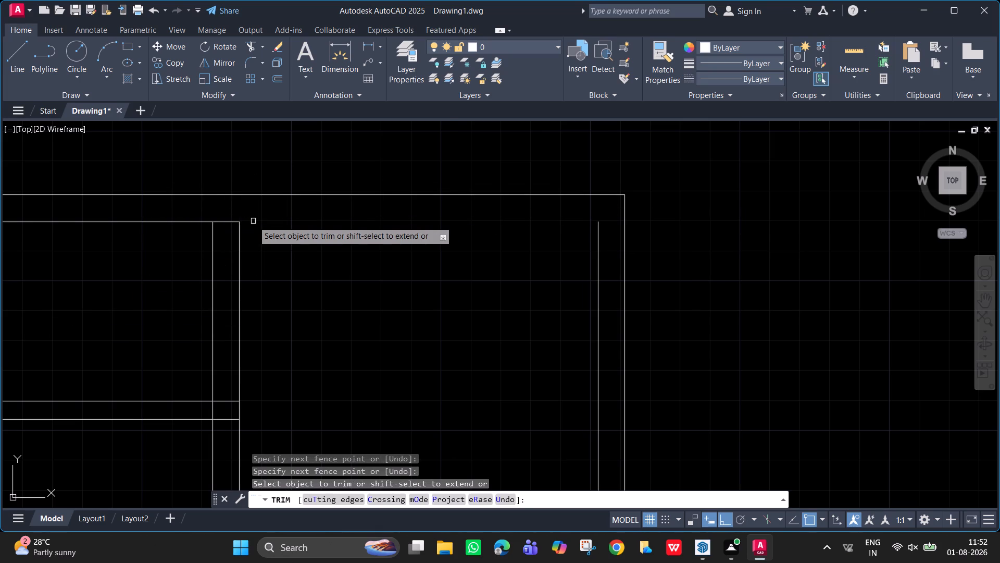
key("ctrl+z")
left_click_drag(249, 207, 201, 205)
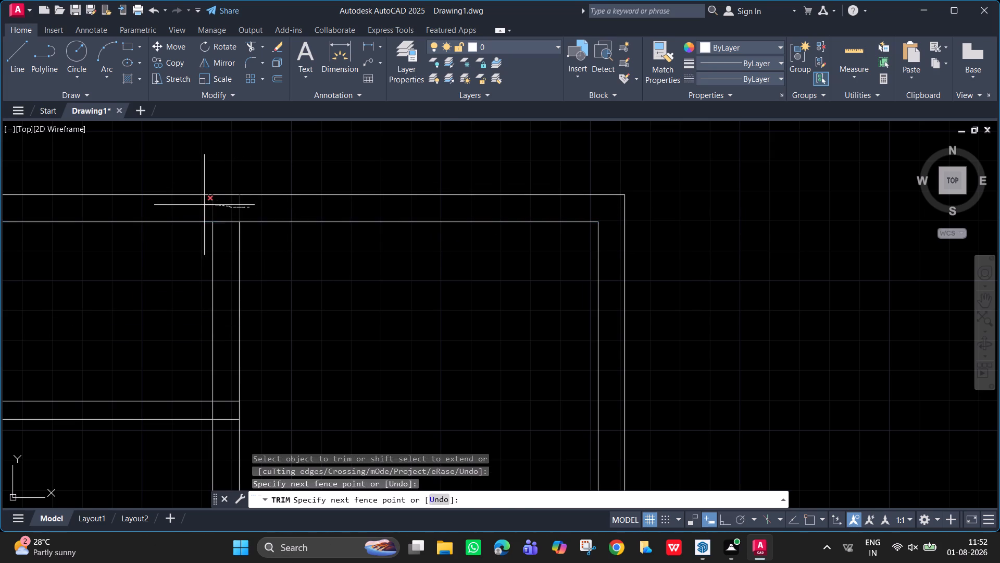
left_click_drag(201, 205, 199, 205)
scroll(210, 209, "down", 1)
left_click_drag(222, 207, 219, 225)
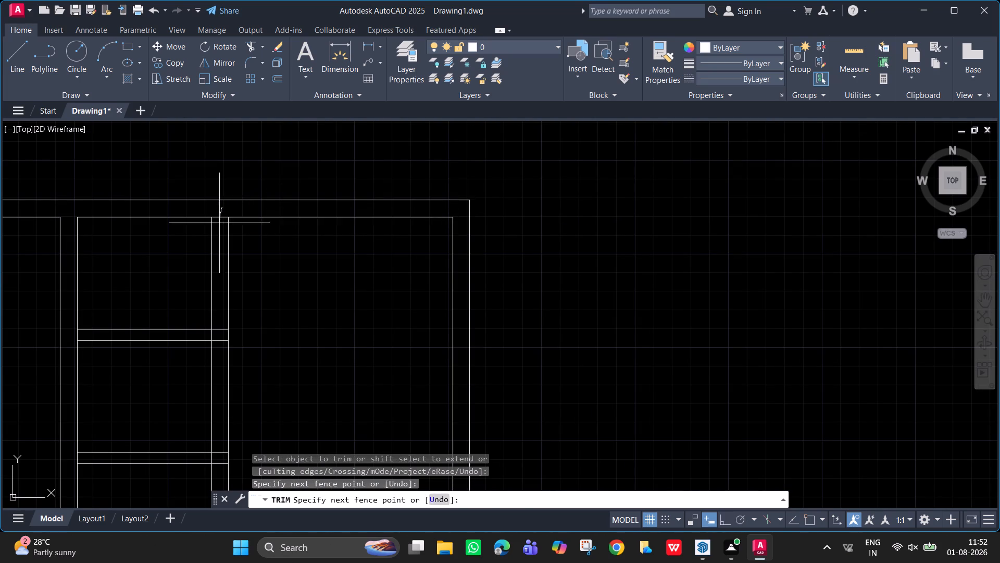
left_click_drag(219, 225, 219, 230)
Trim the two 6" partitions' lines inside the wall to their east and open the partition ends at the adjoining walls.
left_click_drag(218, 321, 218, 353)
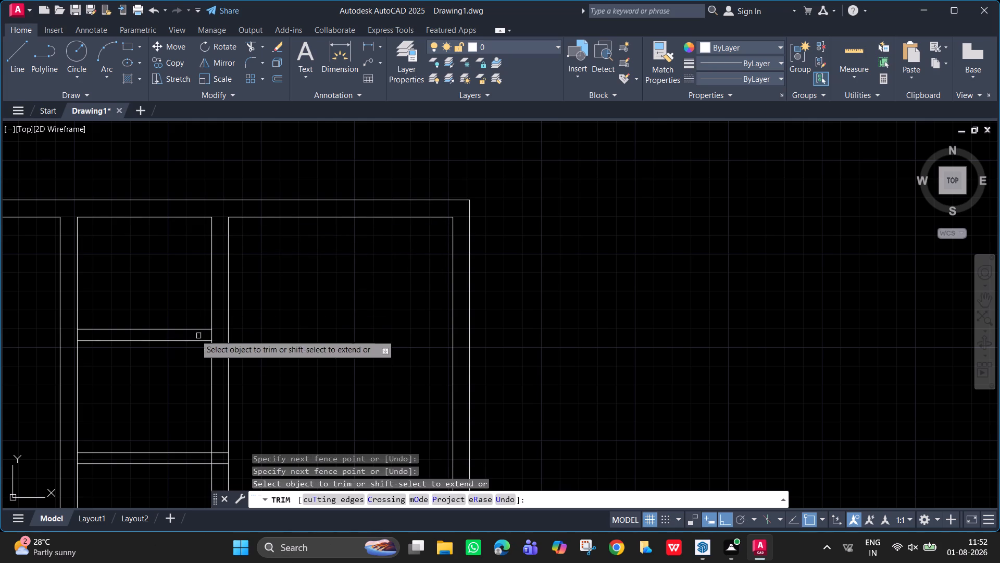
left_click_drag(221, 447, 221, 469)
left_click_drag(220, 459, 208, 459)
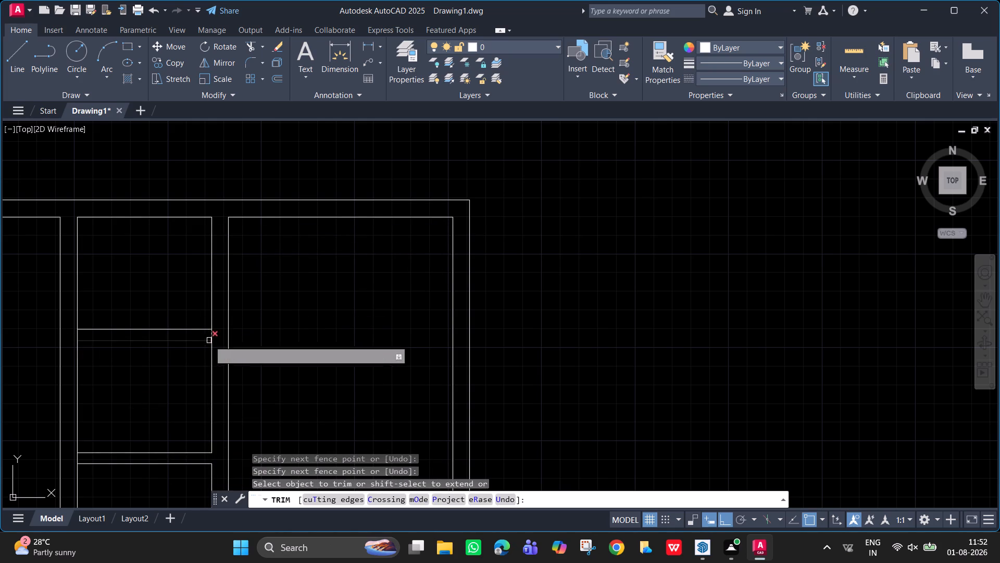
left_click_drag(211, 337, 204, 337)
middle_click_drag(184, 400, 320, 331)
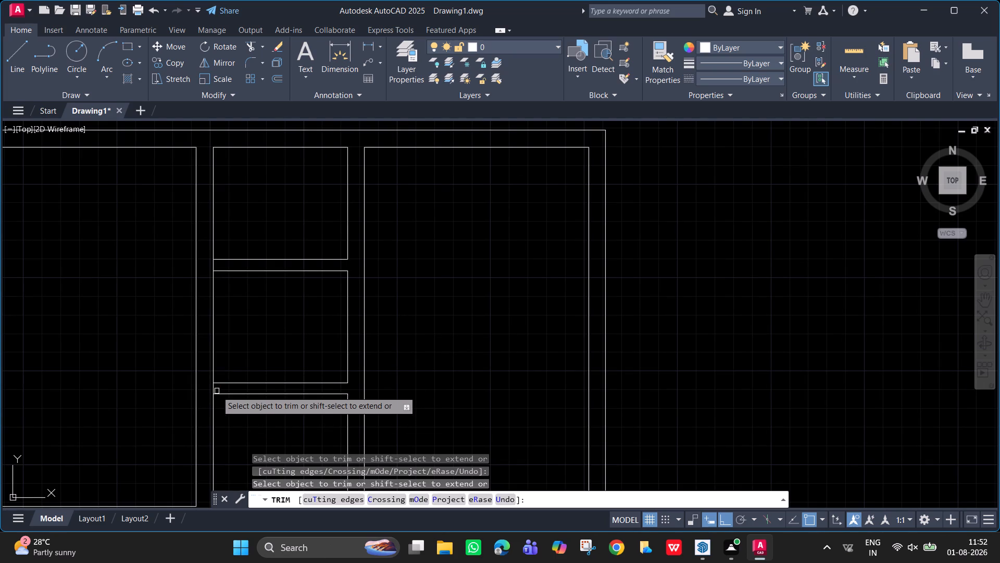
left_click(215, 388)
middle_click_drag(248, 325, 270, 193)
scroll(343, 329, "down", 1)
middle_click_drag(374, 308, 403, 360)
key("Escape")
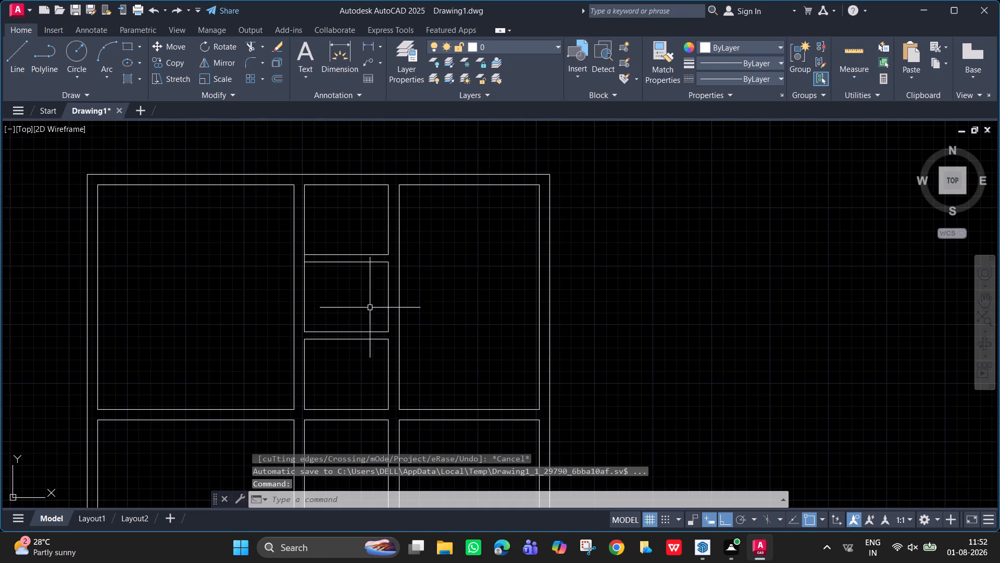
Check the northeast room's dimensions with the Quick measure tool.
left_click(841, 52)
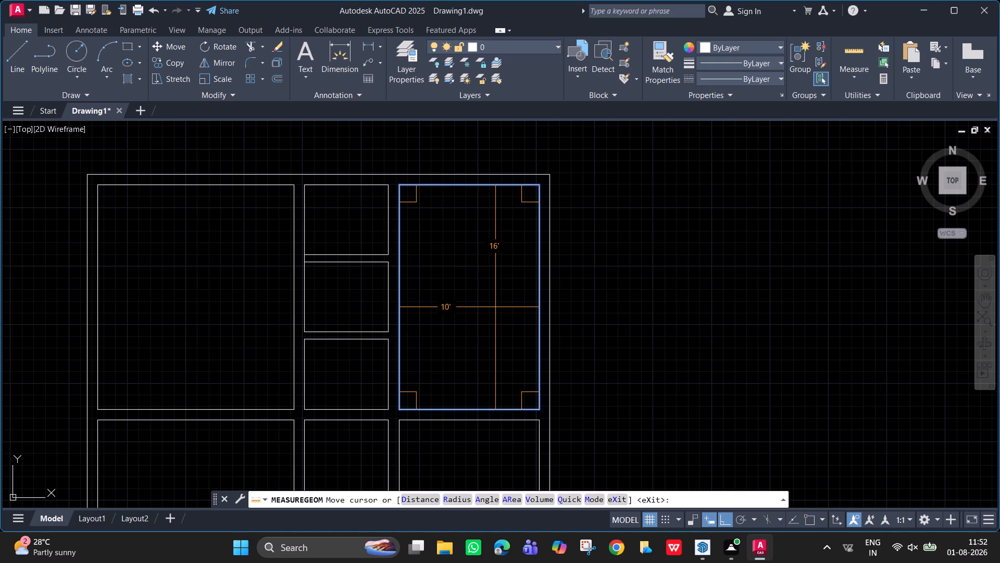
key("Escape")
Offset the south wall's inner line in the southeast room 16' northward.
scroll(458, 345, "down", 1)
middle_click_drag(453, 344, 538, 273)
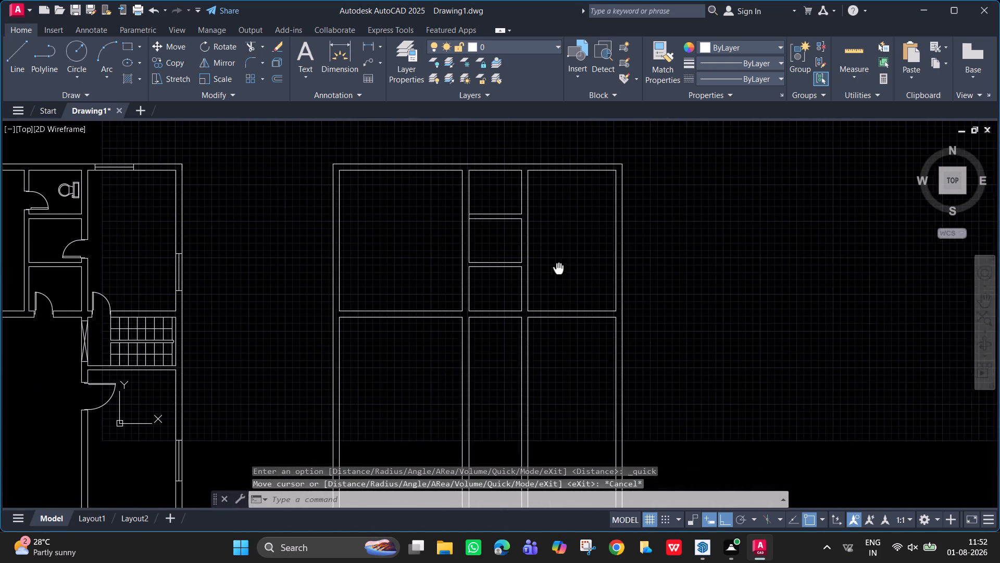
middle_click_drag(535, 378, 529, 374)
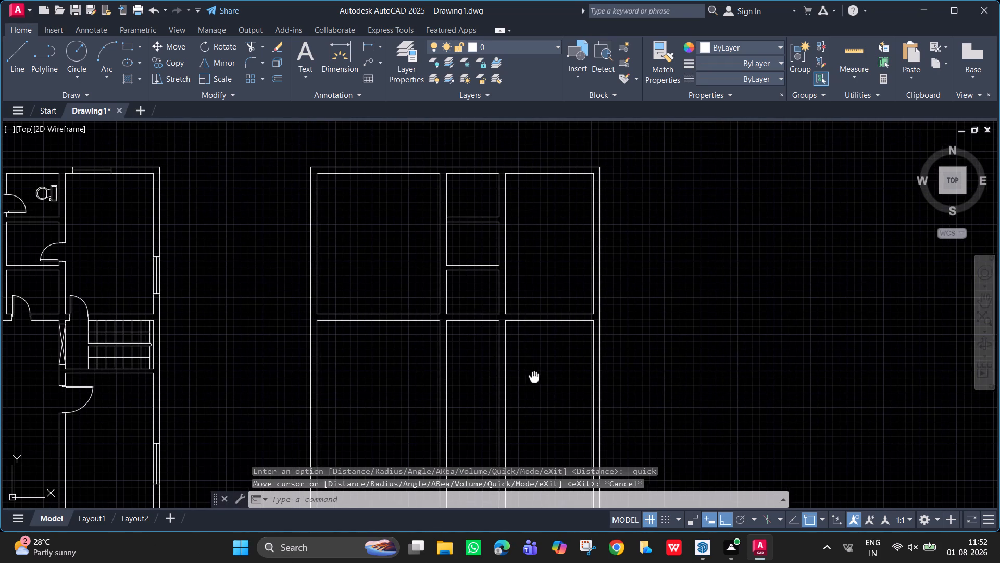
middle_click_drag(529, 374, 479, 246)
key("o")
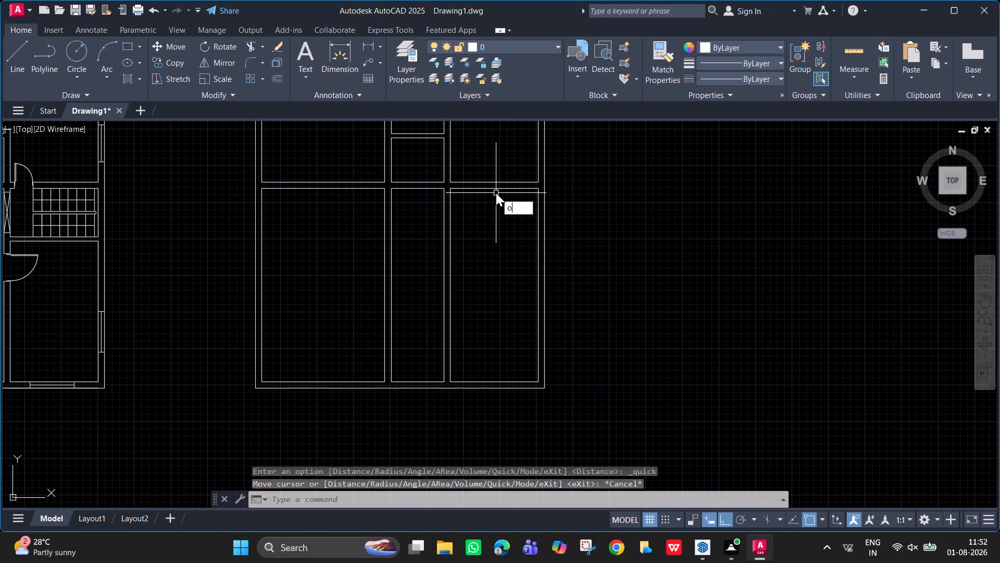
key("Return")
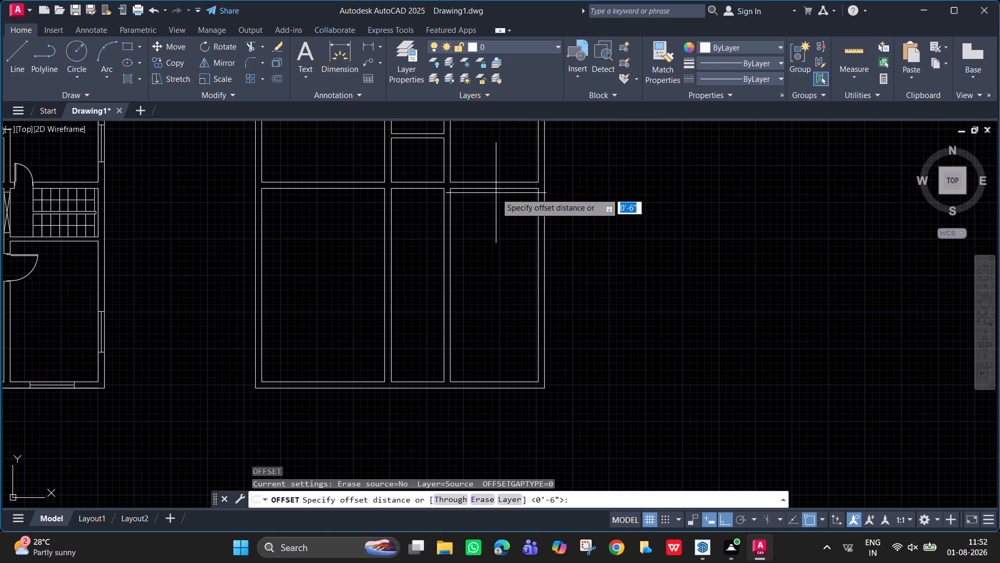
type("16'")
key("Return")
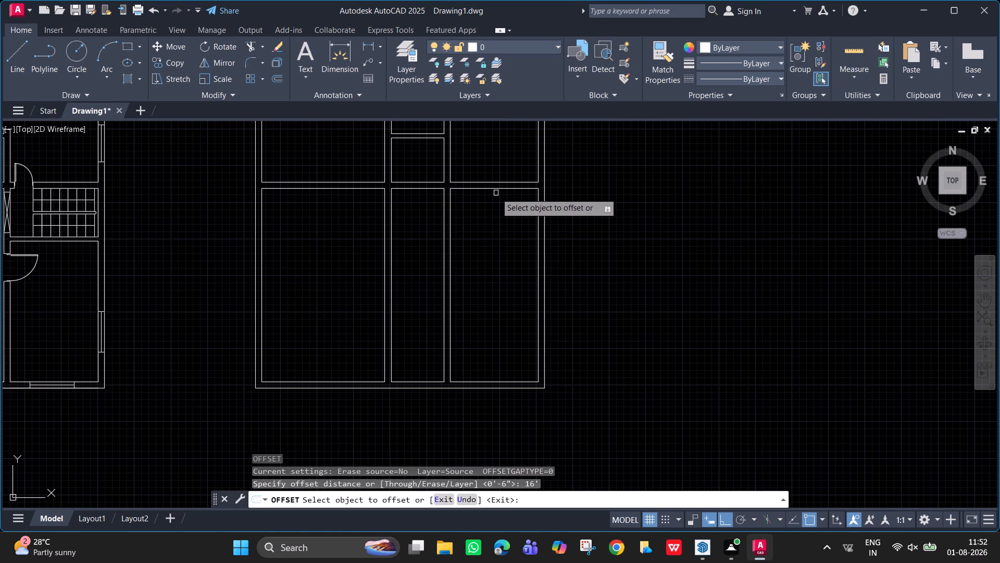
left_click(503, 382)
left_click(514, 275)
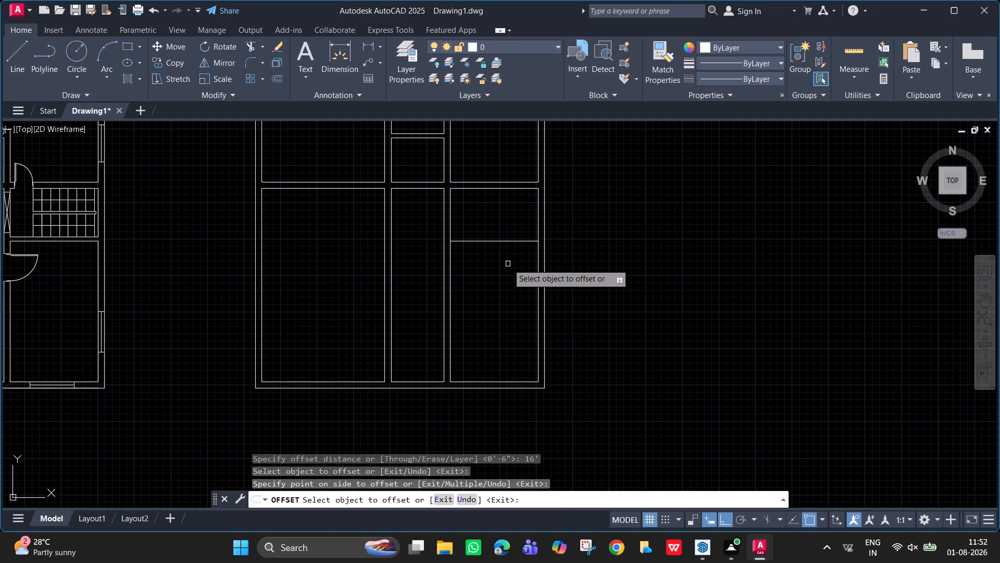
key("space")
Offset the new horizontal line in the southeast room 9" northward to form a wall.
key("o")
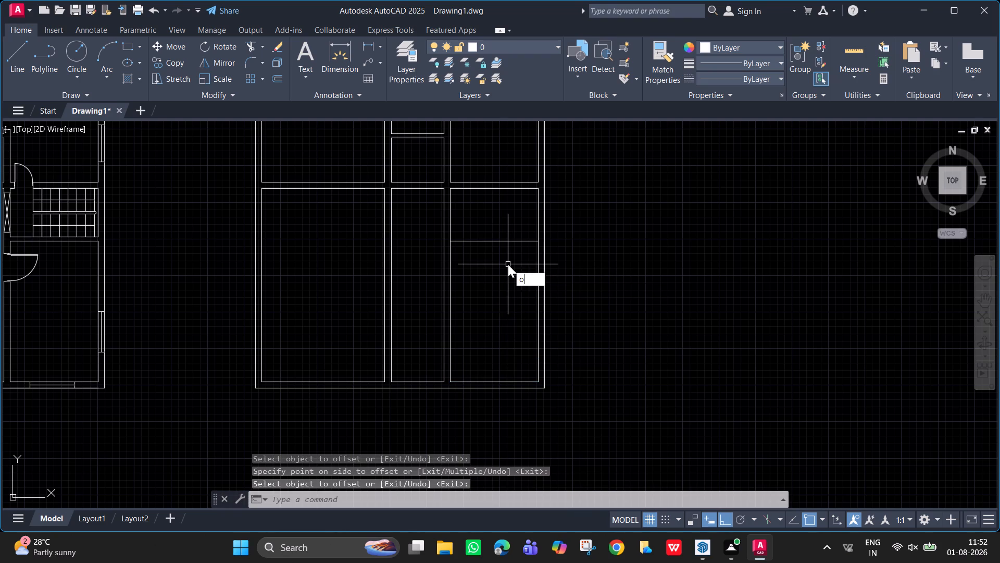
key("Return")
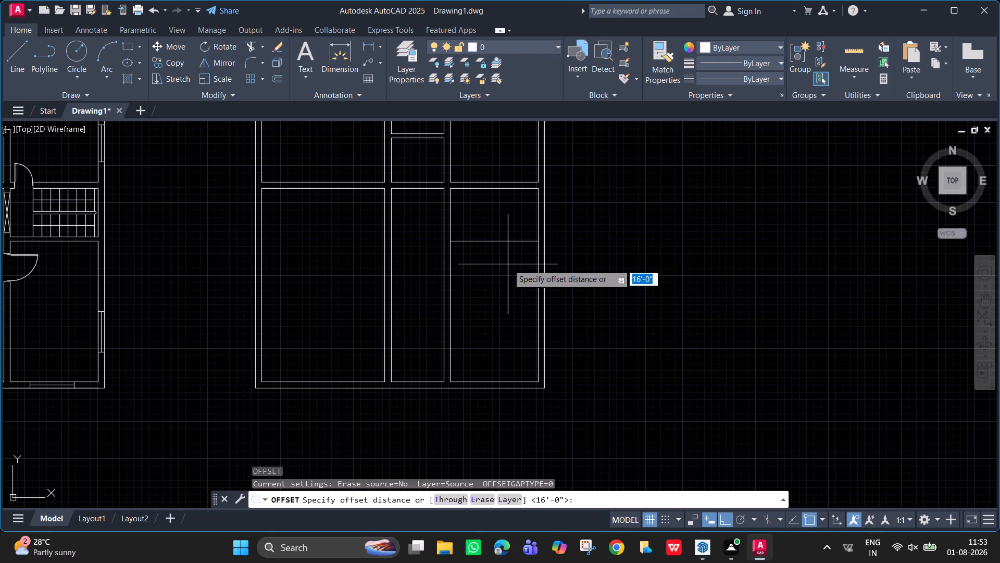
key("9")
key("Return")
left_click(480, 241)
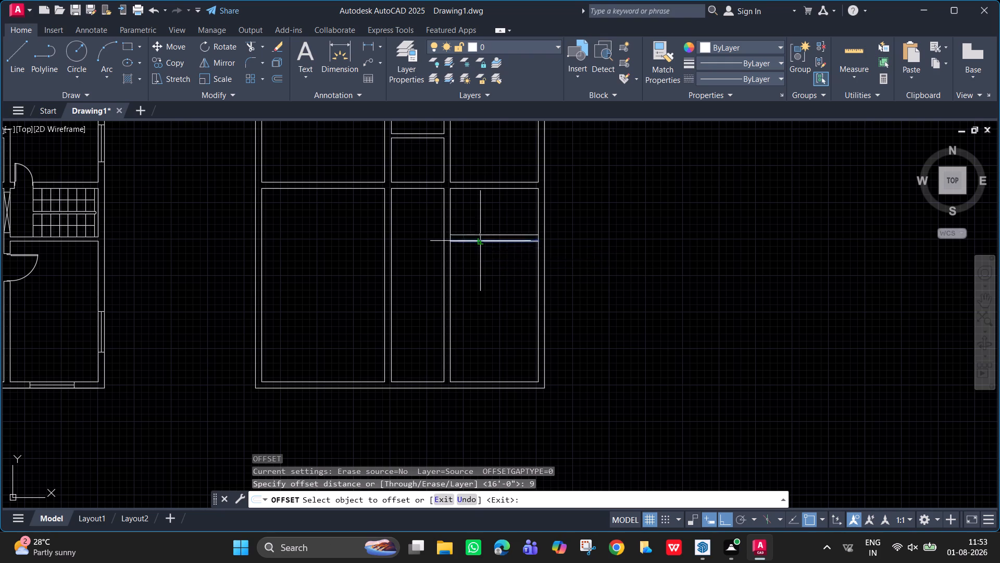
left_click(481, 221)
key("space")
Check the dimensions of the space north of the new 9" wall with the Quick measure tool.
left_click(838, 52)
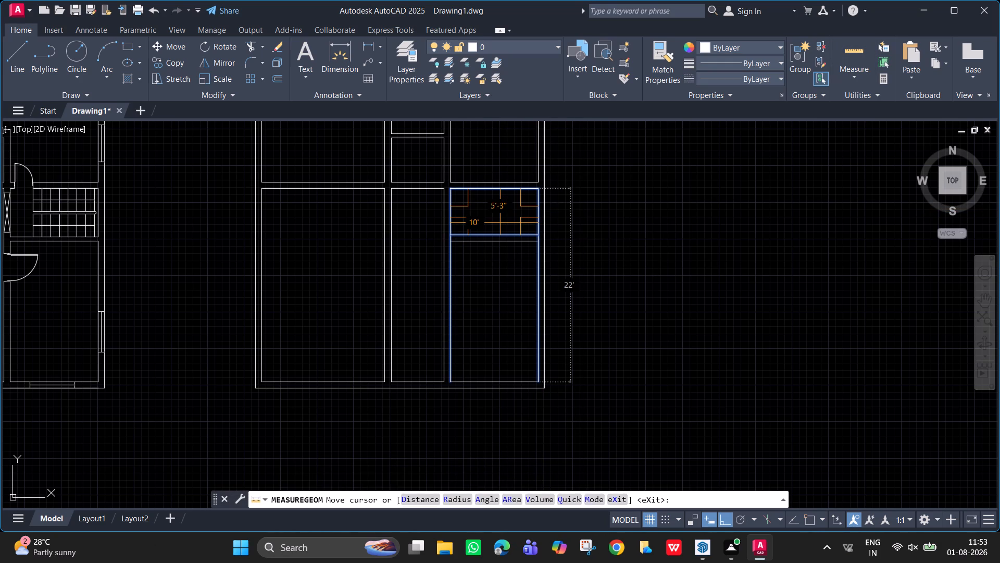
key("space")
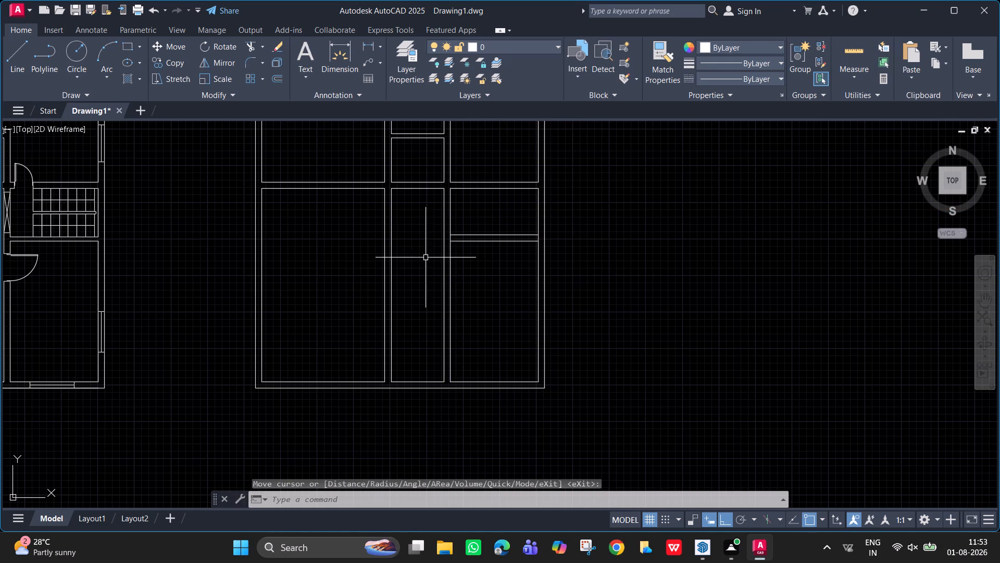
Trim away both lines of the wall separating the southwest room from the south middle room.
type("tr")
key("Return")
left_click_drag(429, 260, 344, 247)
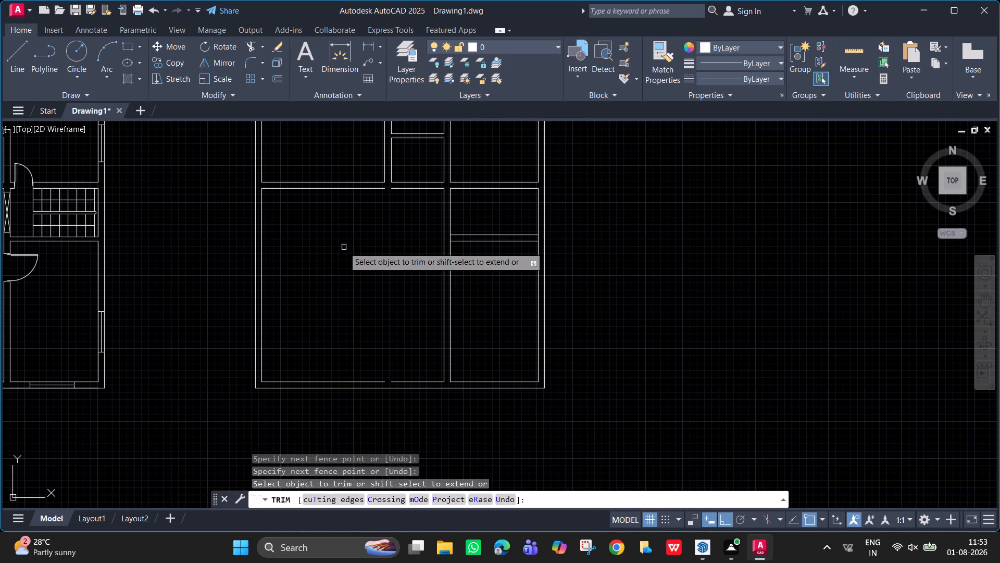
key("Escape")
key("grave")
key("space")
Extend the north inner wall line of the merged southern room across the gap left by the removed wall.
scroll(399, 204, "up", 3)
middle_click_drag(399, 204, 401, 246)
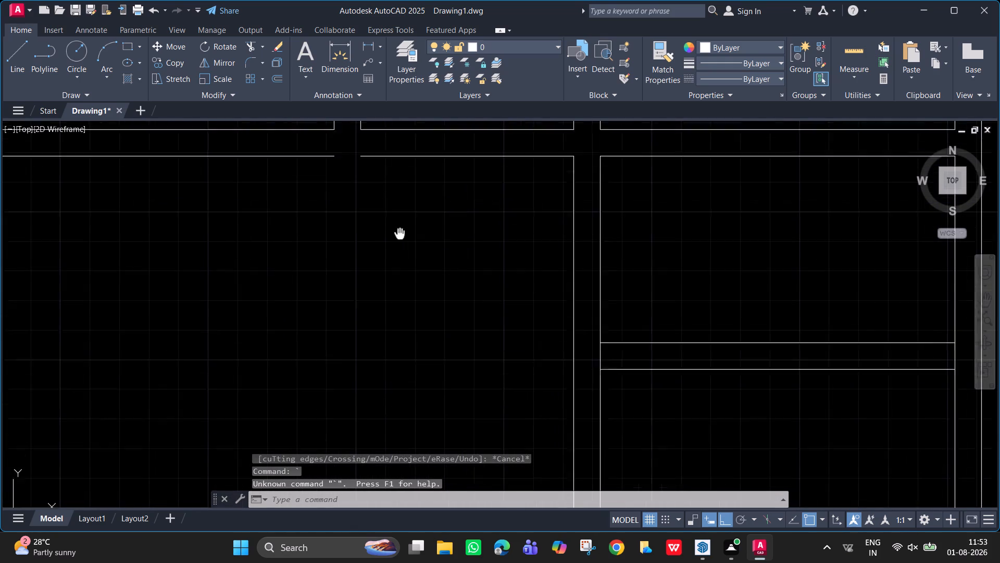
middle_click_drag(401, 246, 403, 268)
key("e")
key("x")
key("Return")
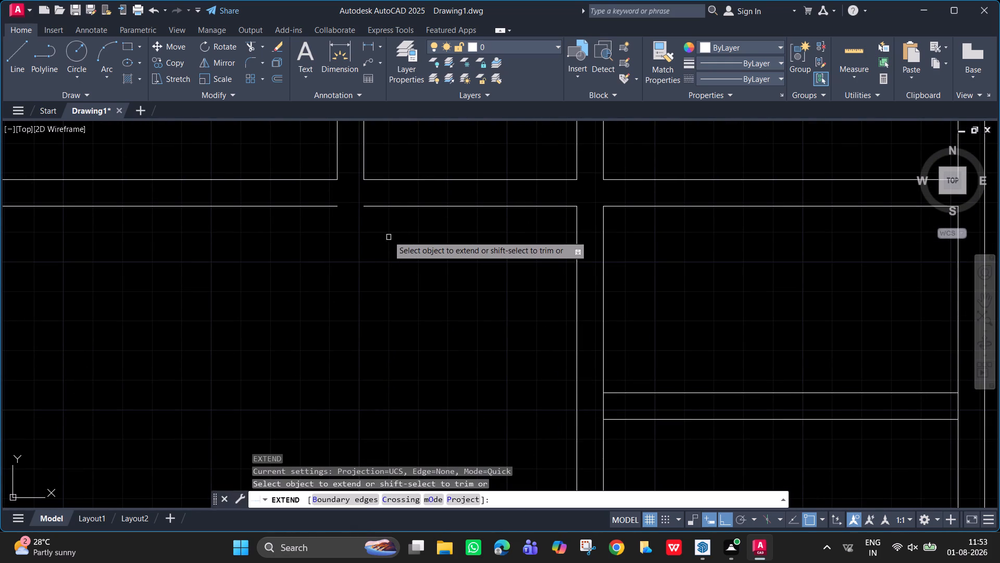
left_click(377, 207)
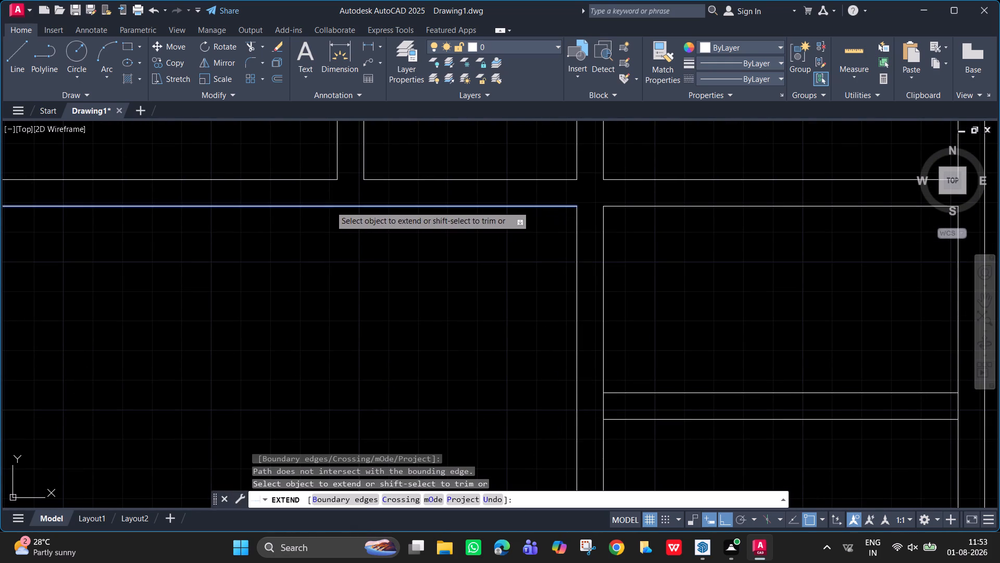
left_click(330, 206)
Extend the south wall's inner line across the gap left by the removed wall.
scroll(428, 292, "down", 4)
middle_click_drag(441, 320, 400, 137)
scroll(379, 242, "up", 3)
middle_click_drag(393, 324, 393, 326)
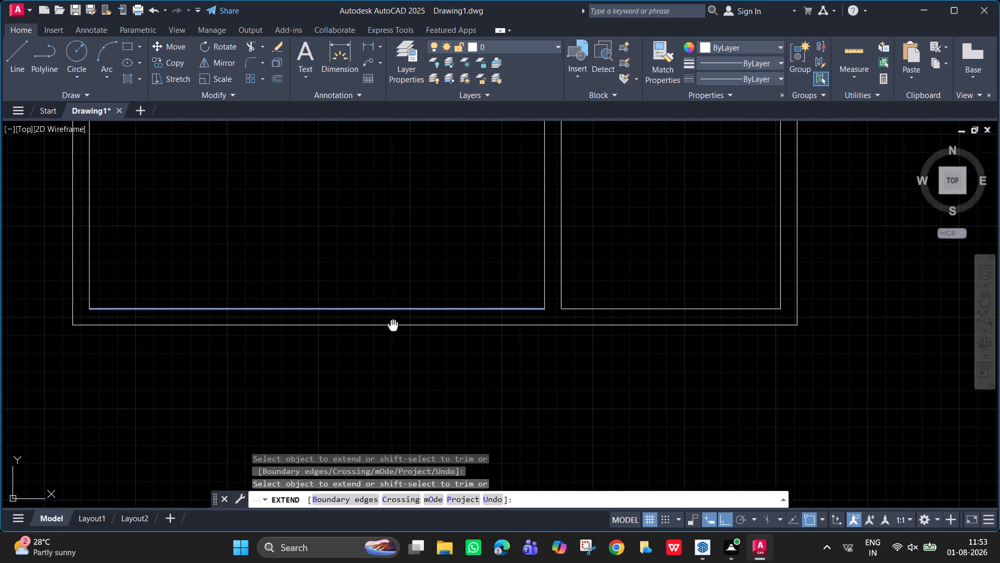
middle_click_drag(393, 326, 385, 313)
left_click(383, 297)
scroll(438, 238, "down", 2)
middle_click_drag(441, 263, 466, 347)
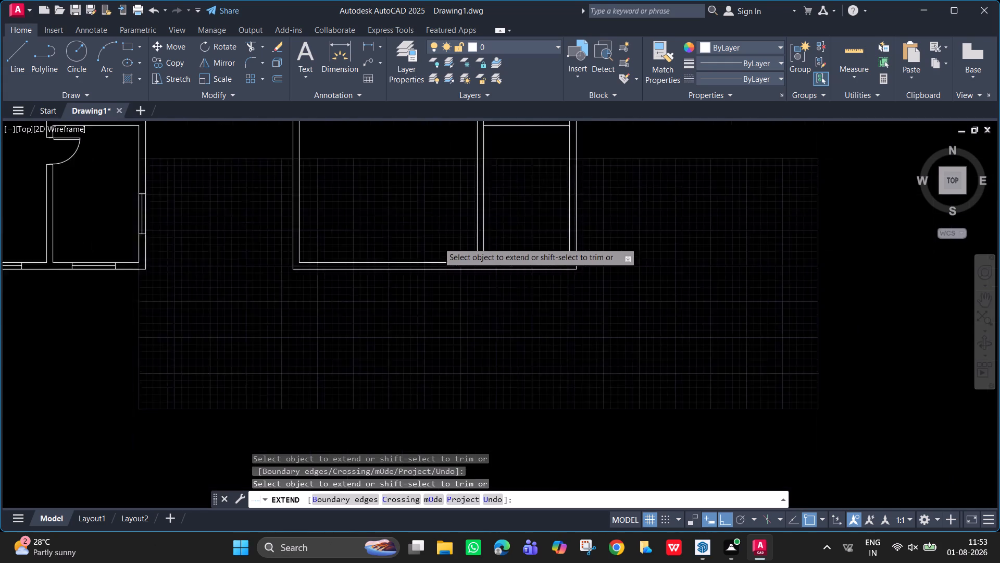
Measure the merged southwest hall of the new plan with the Quick measure tool.
scroll(466, 347, "down", 1)
middle_click_drag(466, 347, 485, 428)
key("Escape")
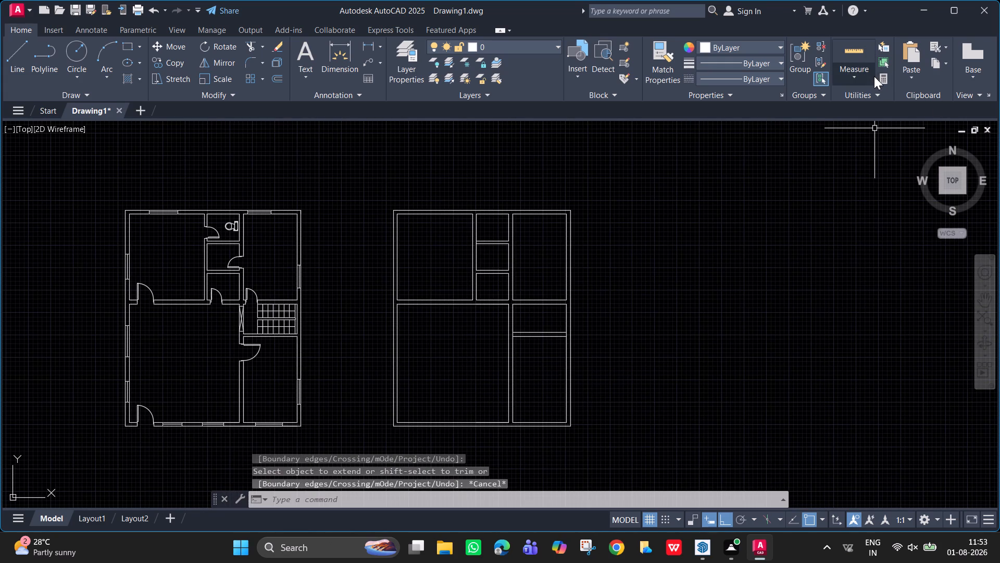
left_click(856, 49)
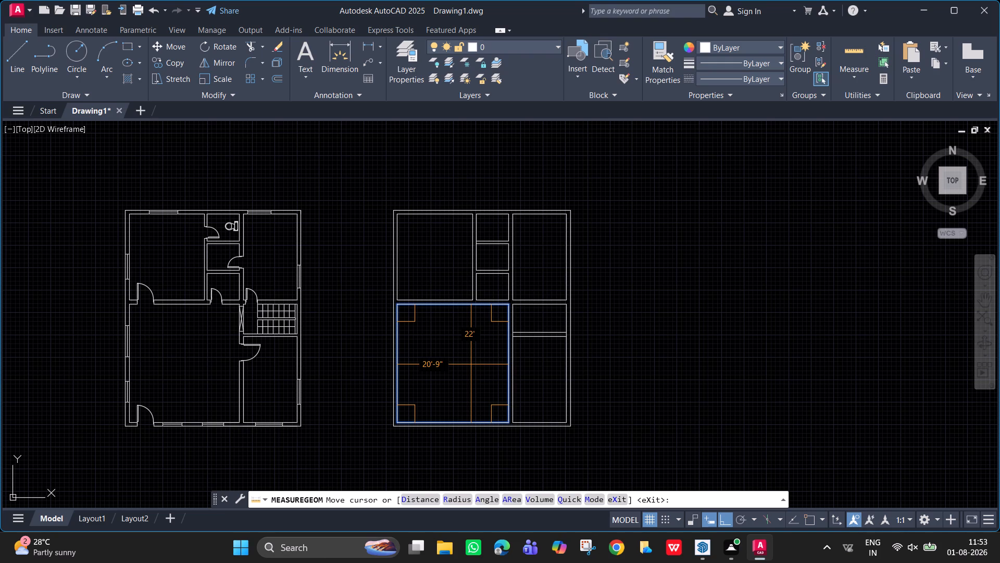
key("Escape")
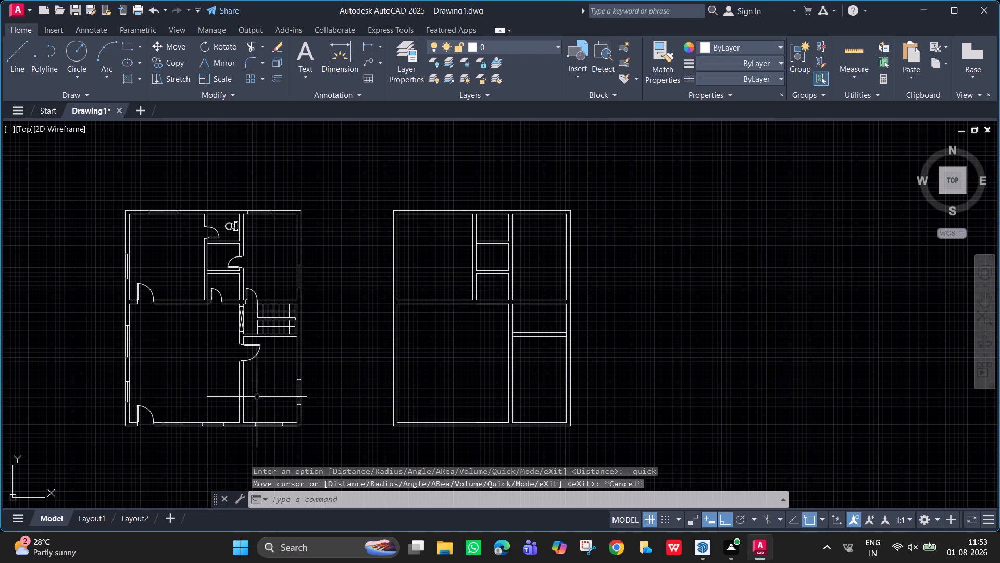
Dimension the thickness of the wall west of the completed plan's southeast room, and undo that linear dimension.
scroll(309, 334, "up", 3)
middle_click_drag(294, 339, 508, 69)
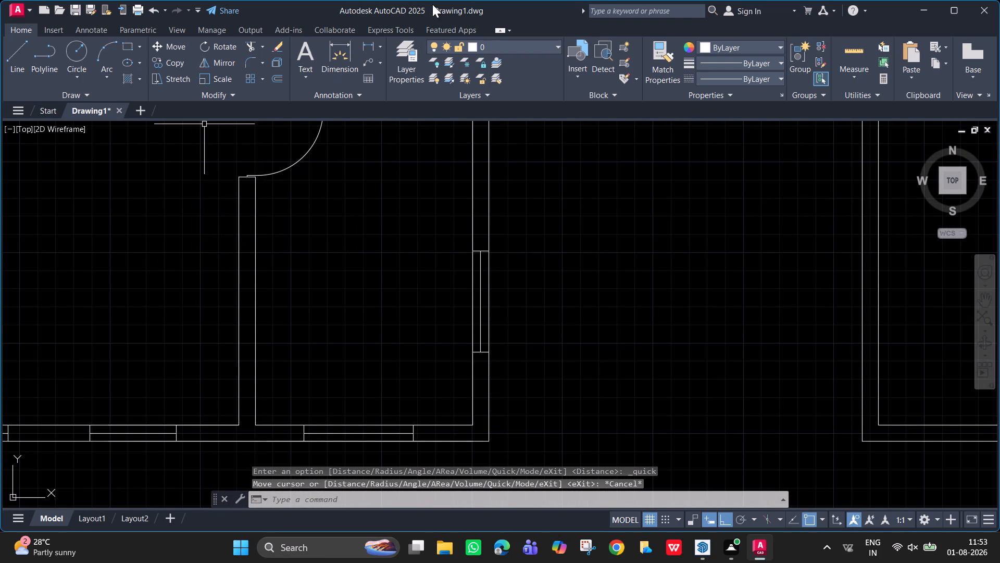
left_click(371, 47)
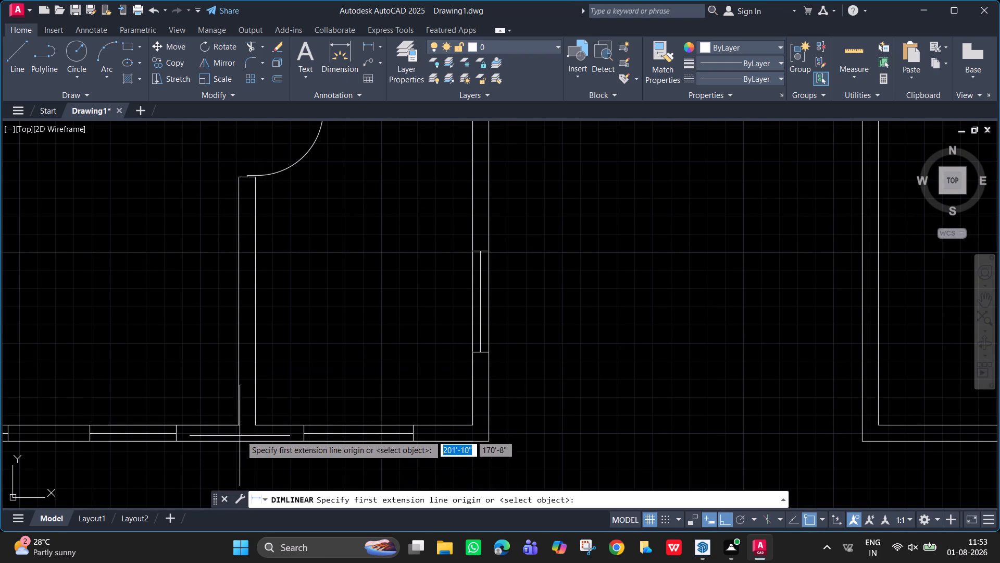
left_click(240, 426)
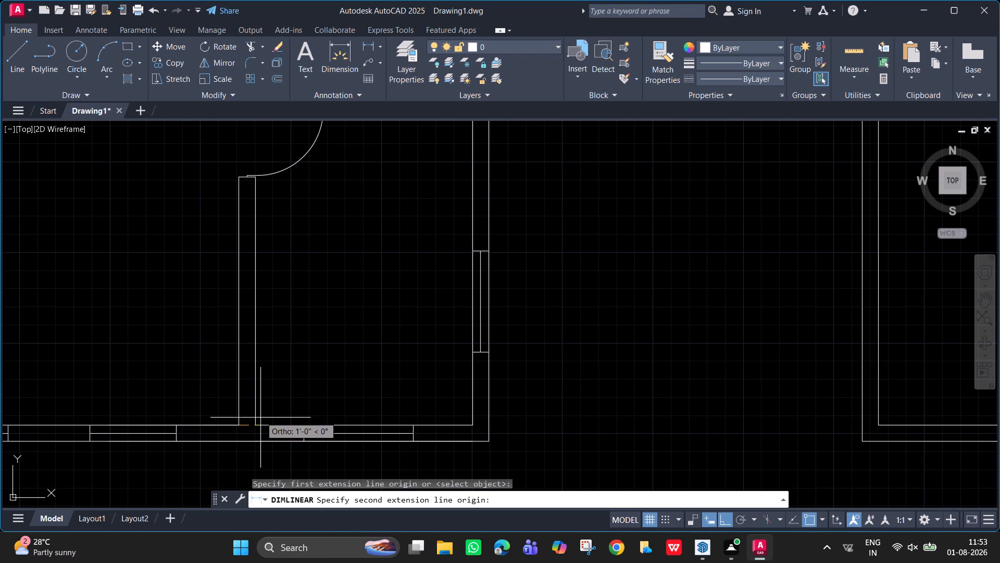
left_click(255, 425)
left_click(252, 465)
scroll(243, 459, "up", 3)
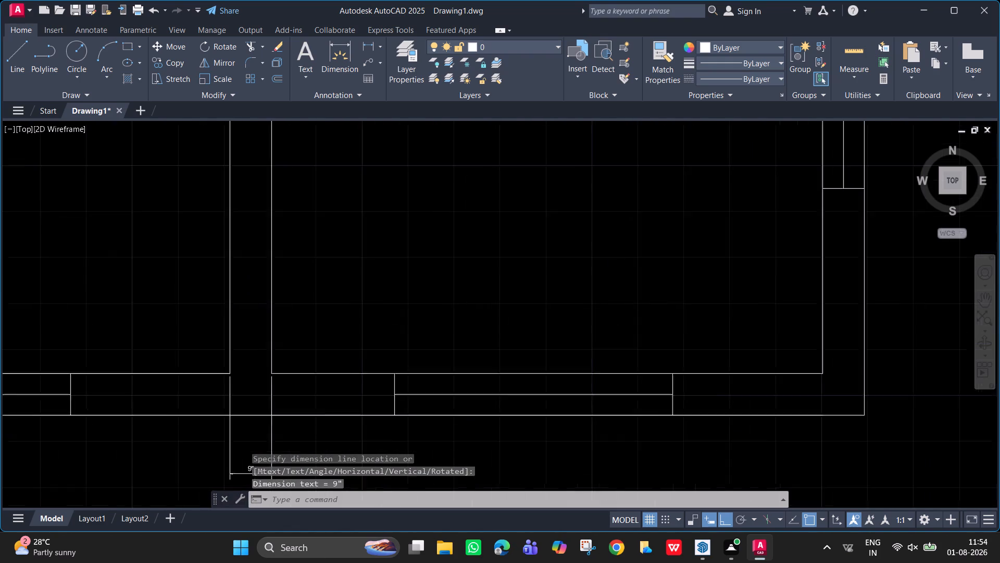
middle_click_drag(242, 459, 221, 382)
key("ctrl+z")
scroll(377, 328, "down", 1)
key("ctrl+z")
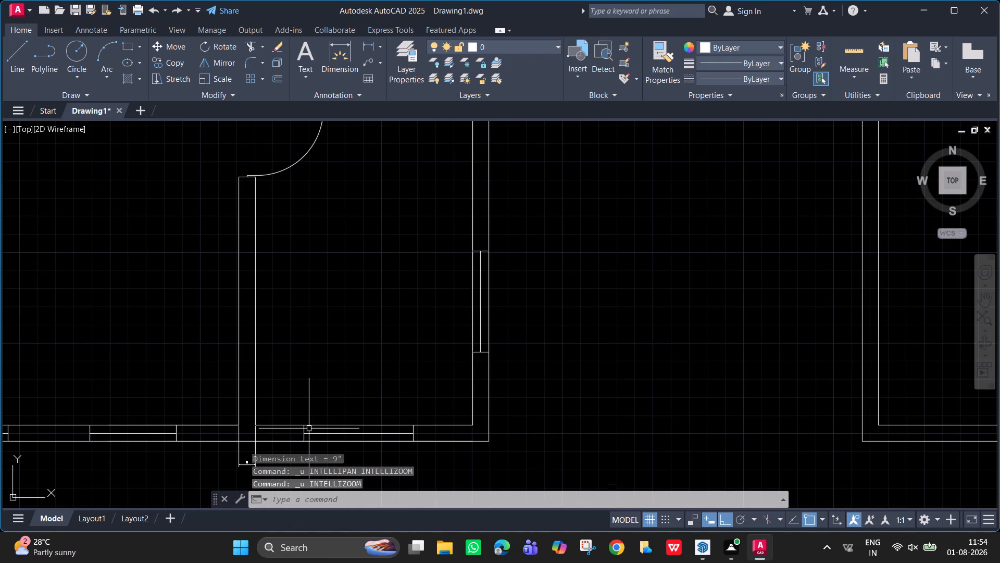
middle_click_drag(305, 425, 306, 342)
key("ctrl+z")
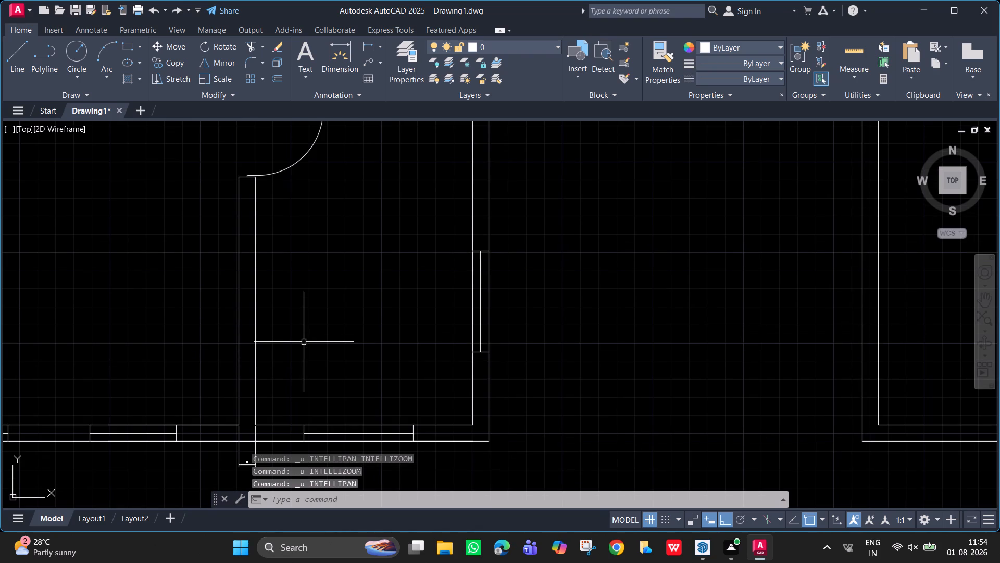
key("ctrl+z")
Recheck the size of the new plan's merged southwest hall with Quick measure.
scroll(294, 358, "down", 2)
middle_click_drag(386, 337, 494, 340)
scroll(482, 346, "down", 1)
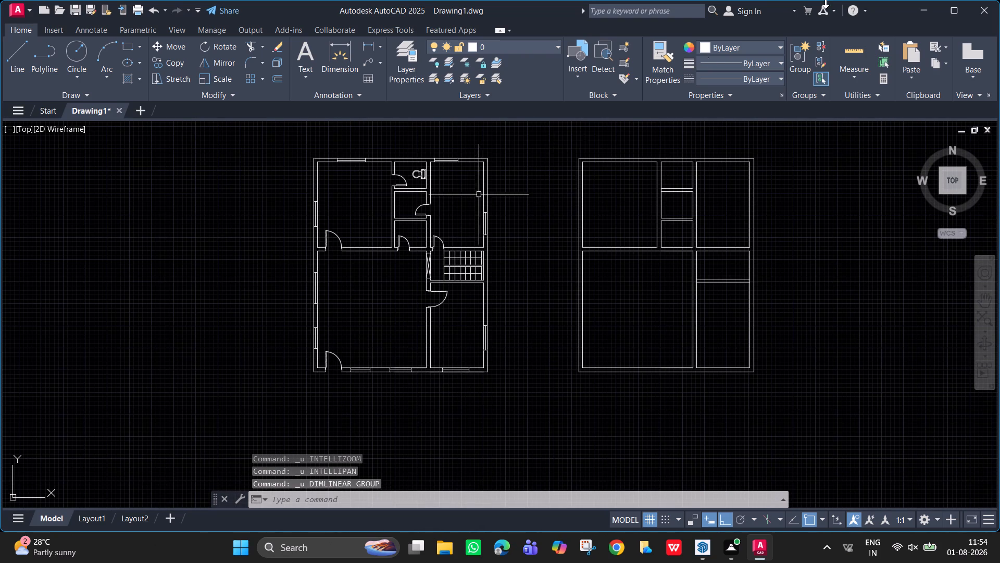
left_click(845, 40)
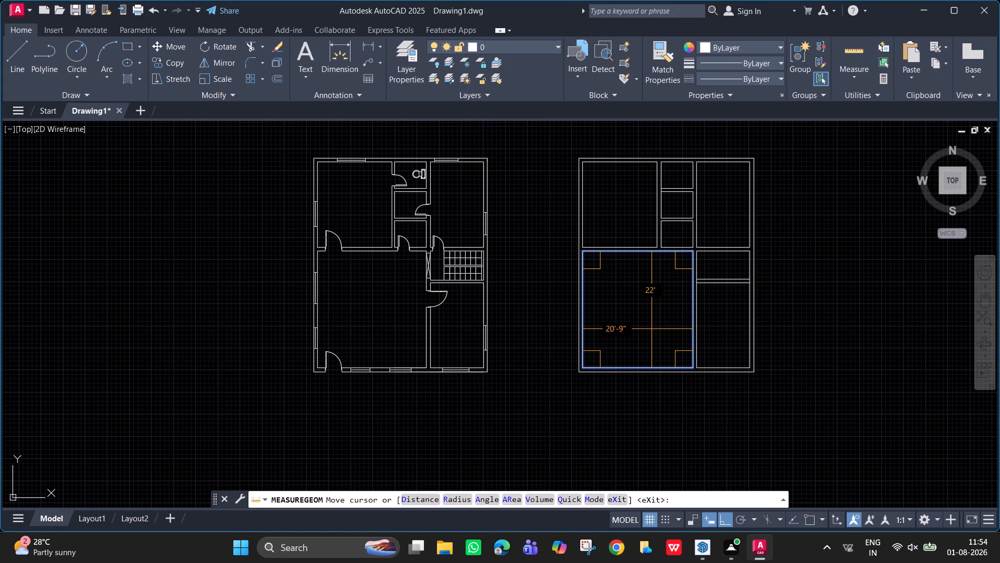
key("Escape")
Check the west wall's thickness at the completed plan's southwest corner using a linear dimension without placing it.
scroll(315, 393, "up", 4)
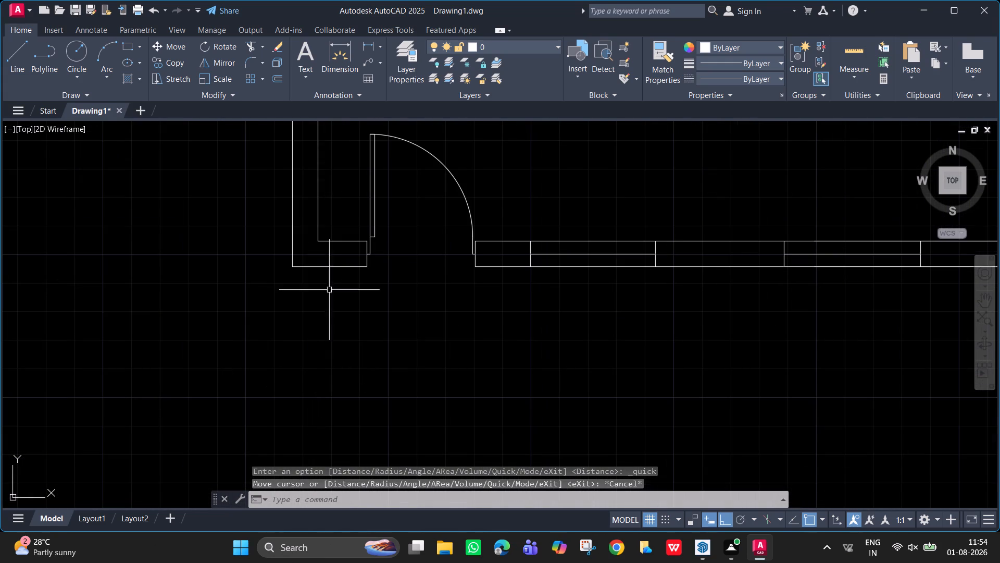
left_click(371, 43)
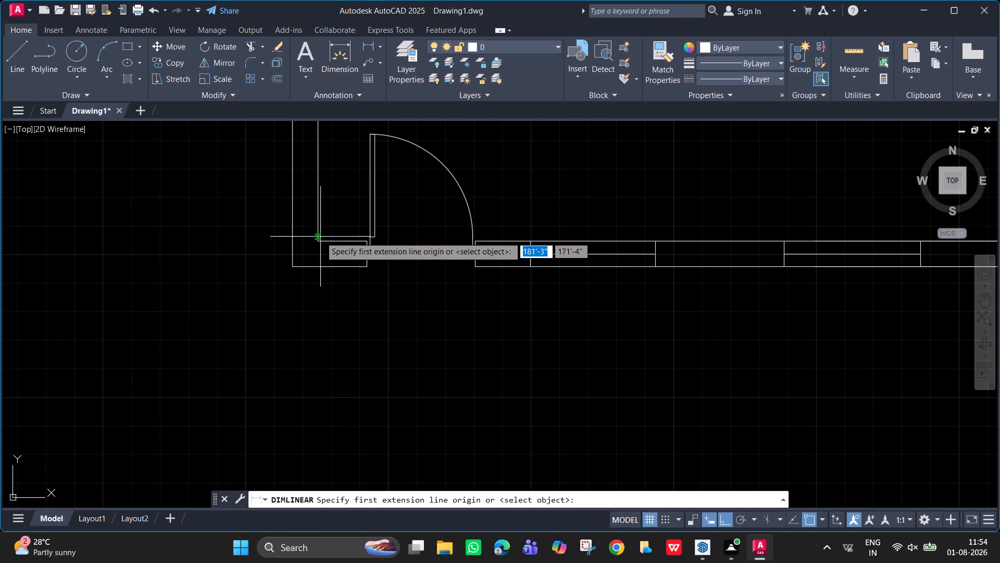
left_click(320, 239)
key("Escape")
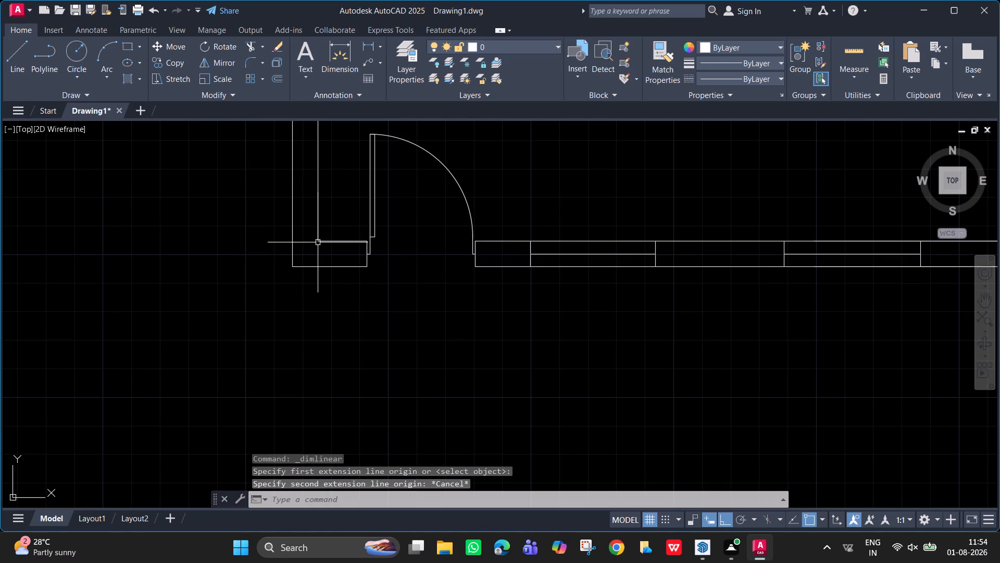
key("space")
scroll(318, 242, "up", 1)
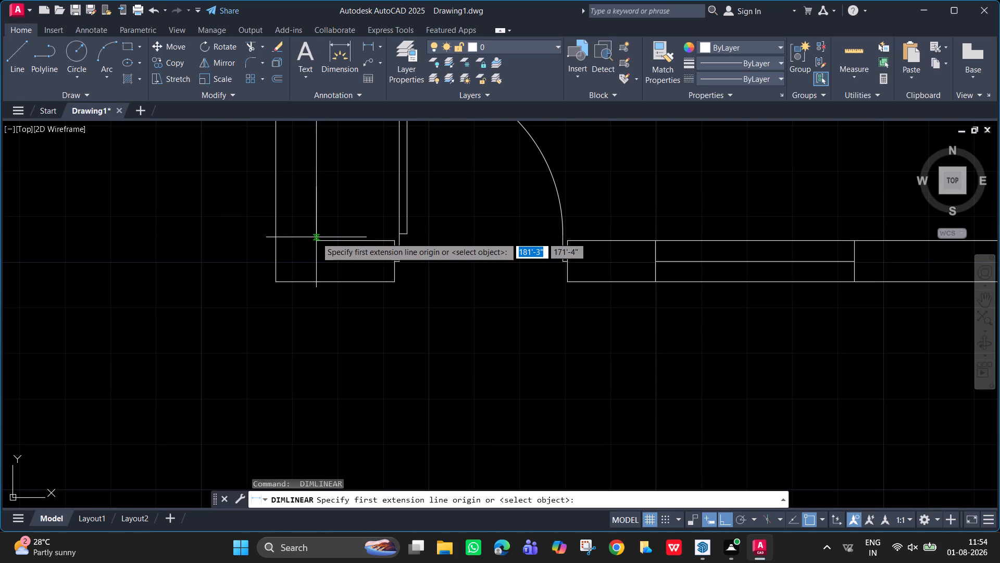
left_click(318, 240)
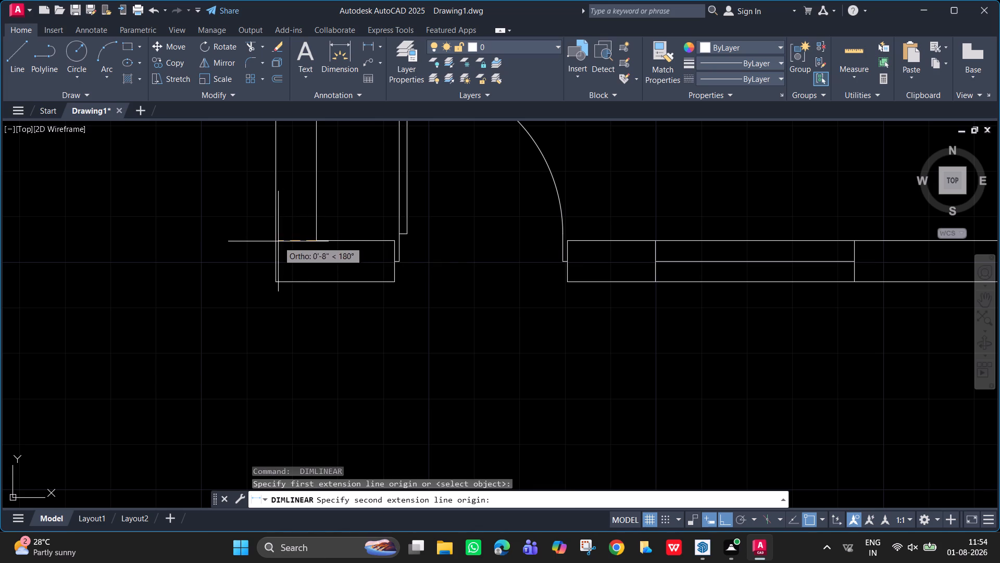
left_click(276, 241)
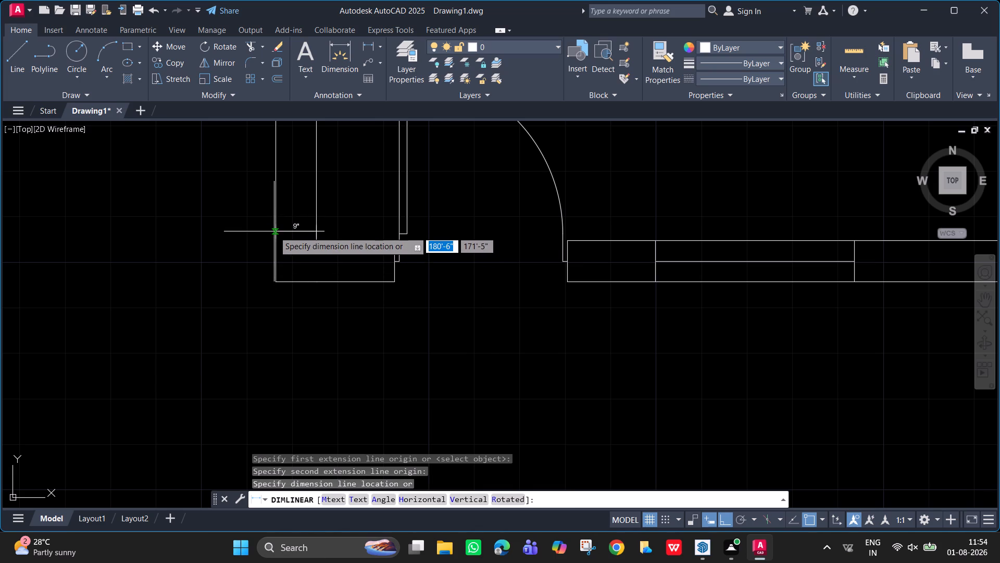
key("Escape")
Measure the large southwest hall of the completed plan with Quick measure for comparison.
scroll(376, 269, "down", 1)
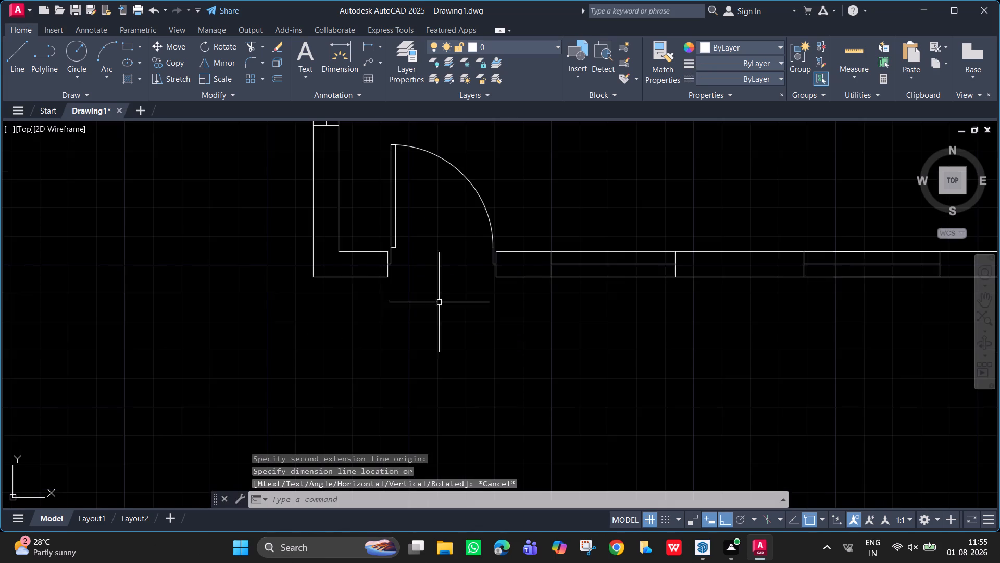
middle_click_drag(458, 306, 439, 323)
scroll(426, 325, "down", 2)
middle_click_drag(426, 324, 417, 321)
middle_click(405, 345)
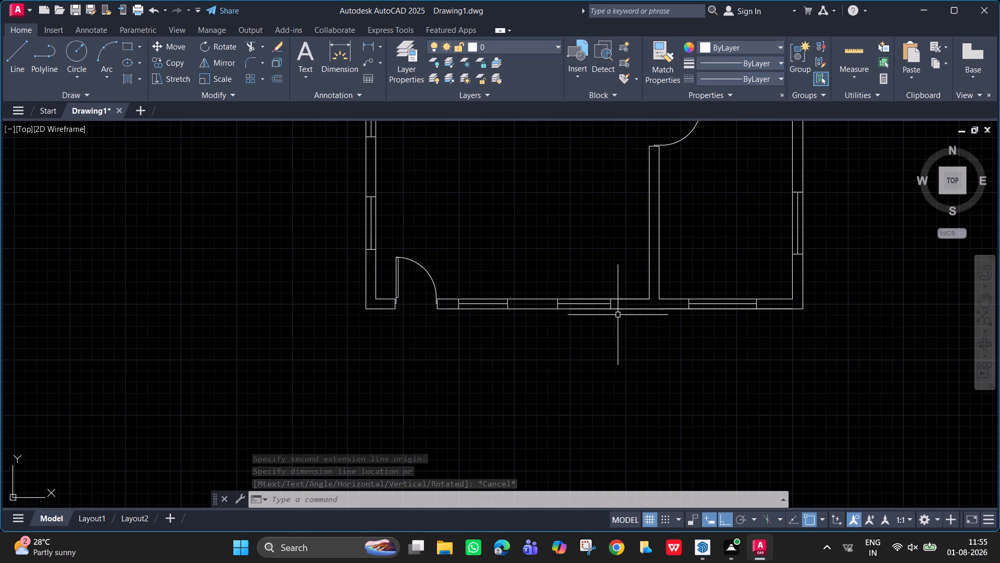
scroll(621, 321, "down", 2)
middle_click(459, 442)
middle_click_drag(630, 288, 345, 461)
middle_click_drag(359, 434, 308, 359)
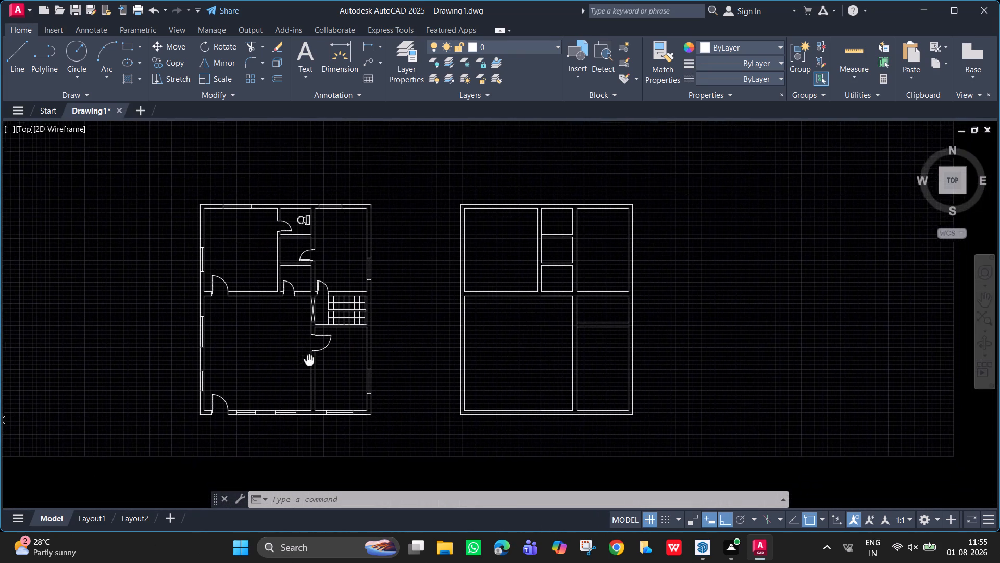
middle_click_drag(308, 359, 306, 358)
scroll(305, 358, "up", 1)
middle_click_drag(413, 321, 454, 316)
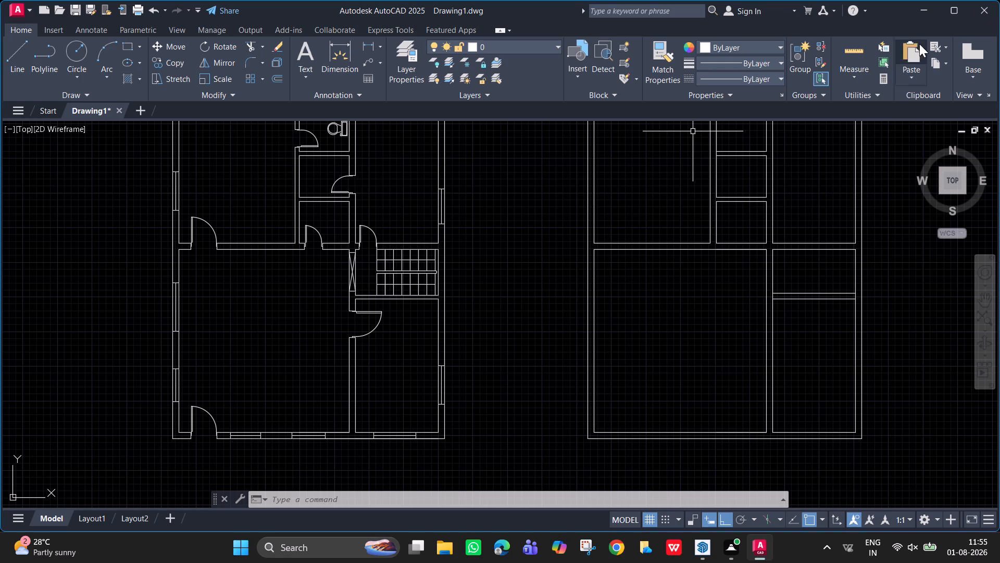
left_click(852, 47)
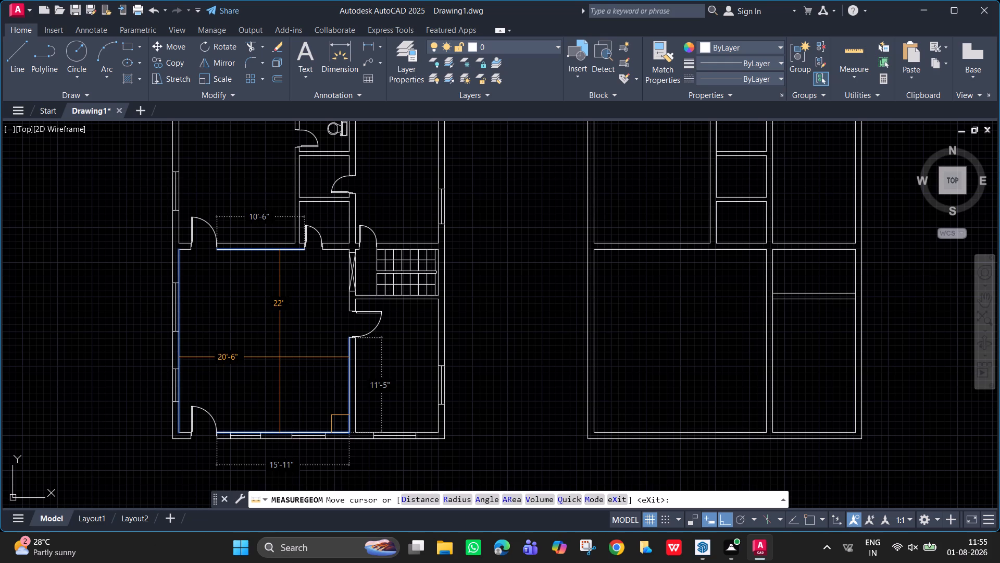
key("Escape")
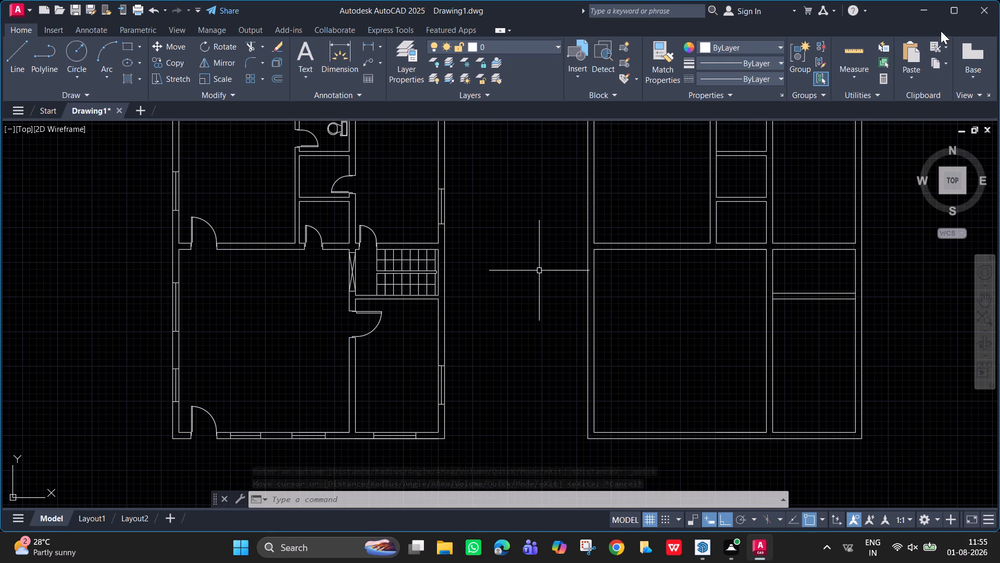
Measure the rooms of the new plan, including the southwest hall and northeast room, with Quick measure.
left_click(852, 45)
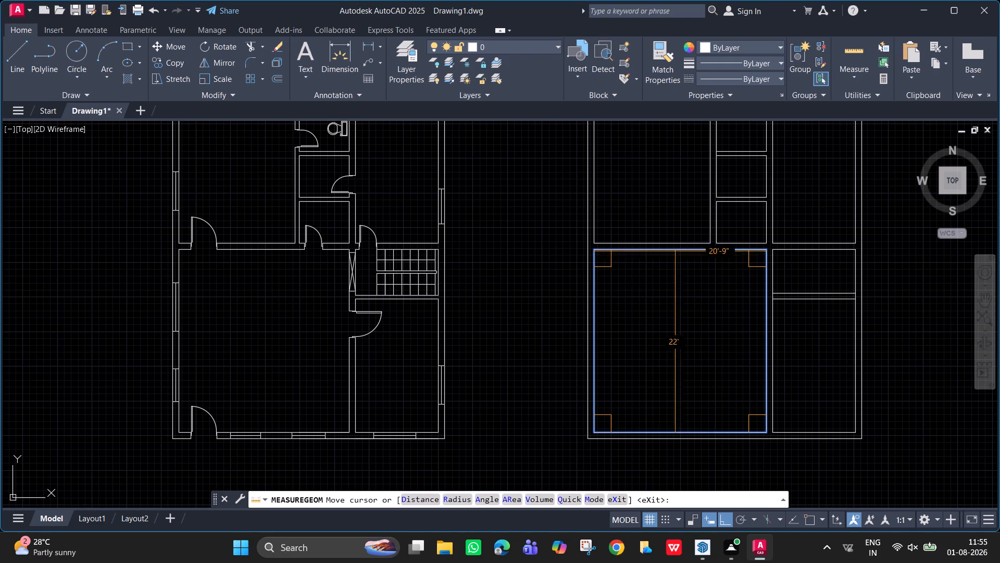
middle_click_drag(668, 201, 661, 406)
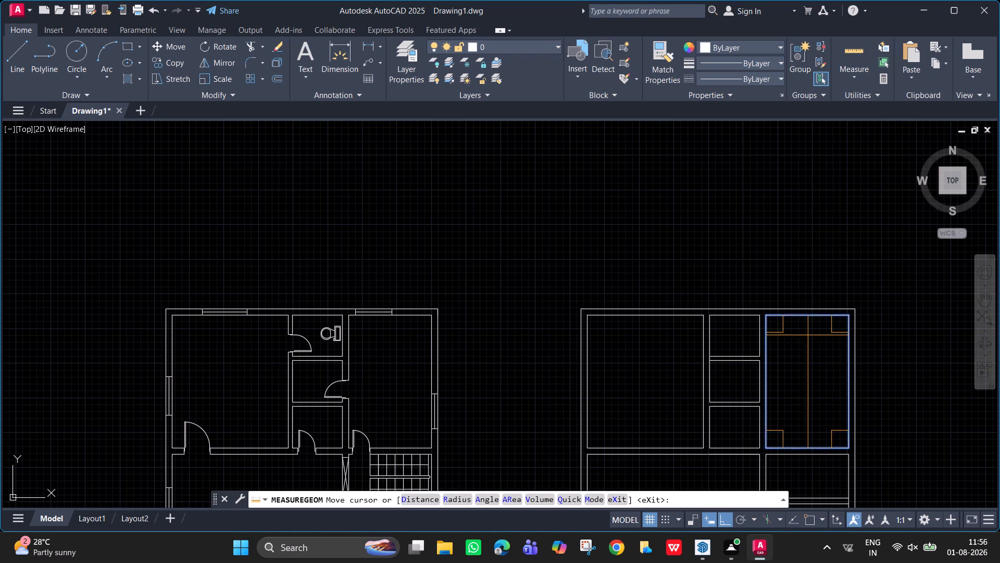
key("Escape")
Insert a Door - Imperial block from the architectural tool palette into the empty space east of the new plan.
scroll(770, 318, "down", 2)
middle_click_drag(765, 374, 739, 324)
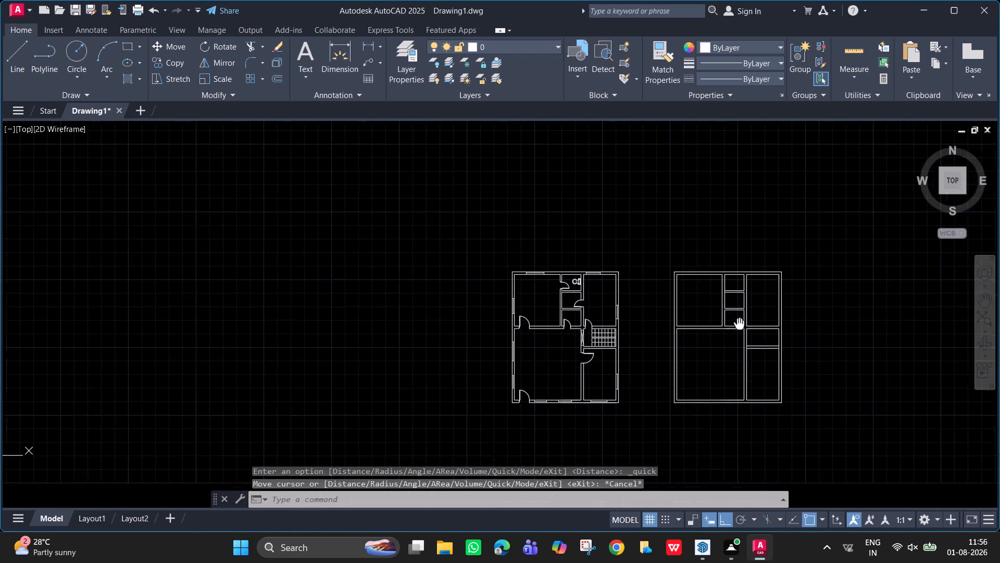
middle_click_drag(739, 324, 732, 319)
scroll(732, 319, "up", 2)
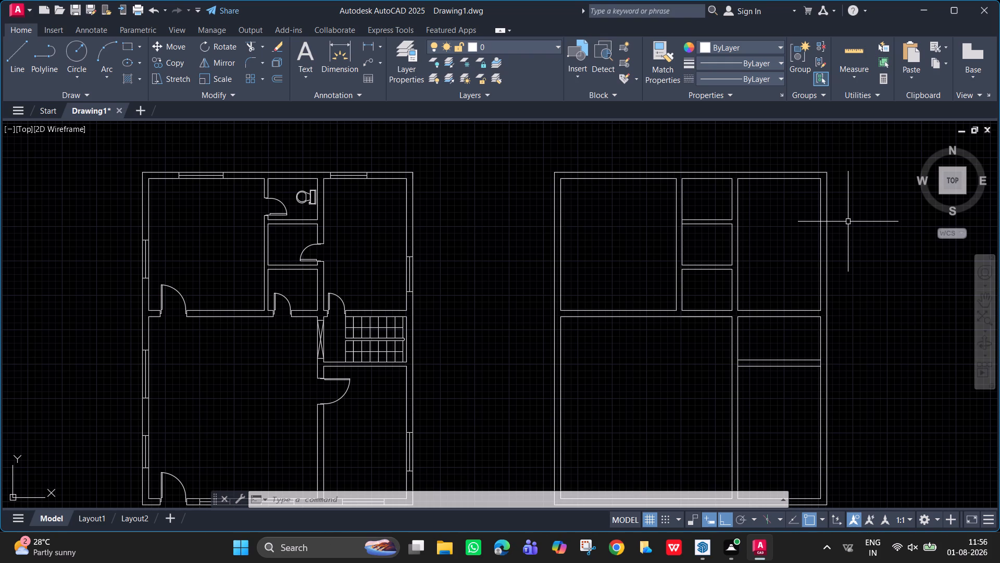
type("tp")
key("Return")
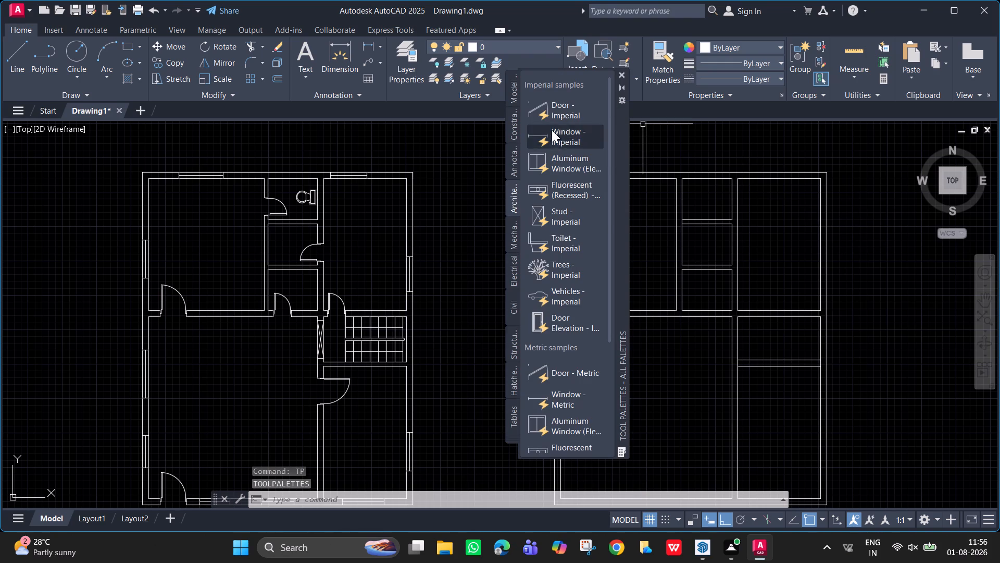
left_click(556, 107)
left_click_drag(864, 235, 865, 228)
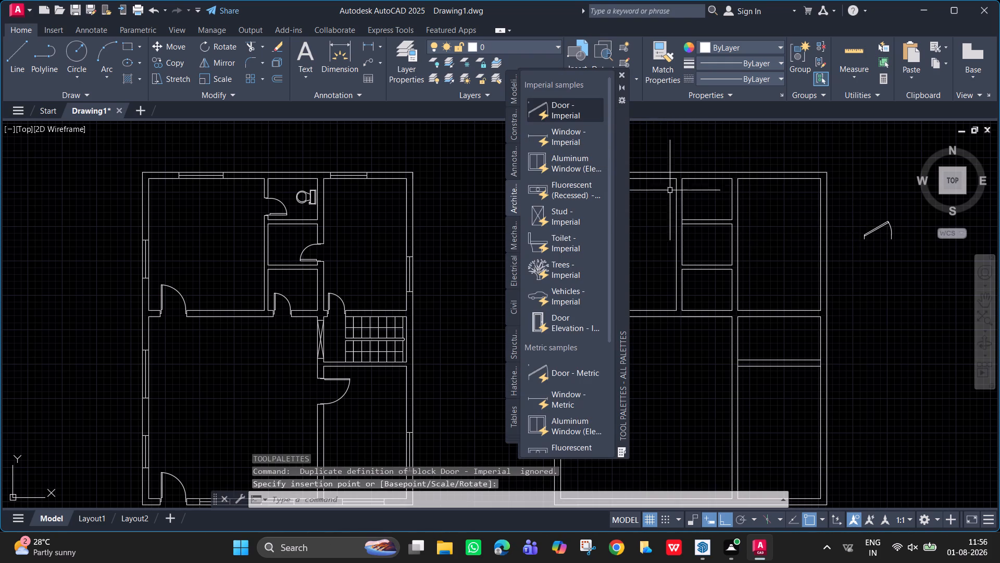
key("Escape")
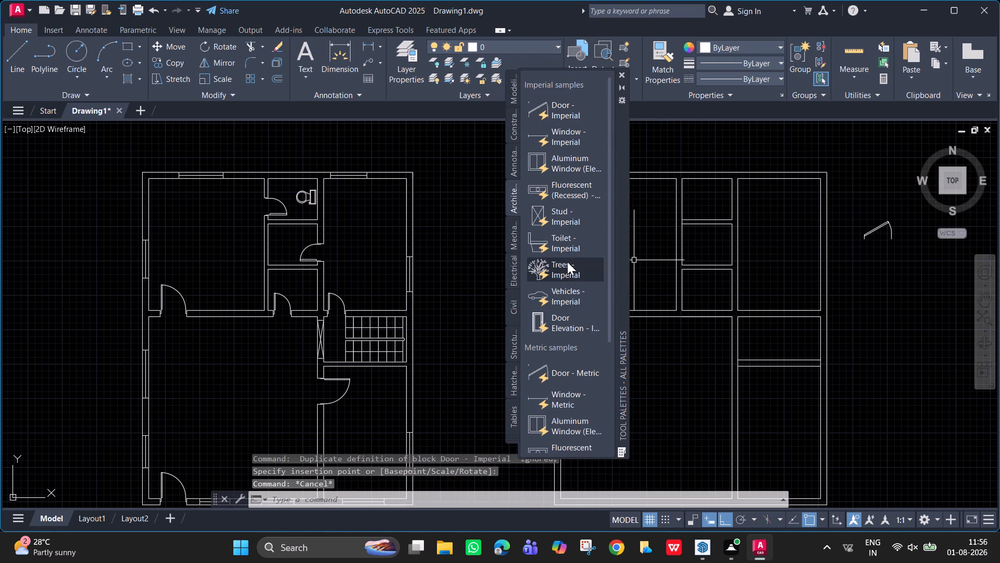
Insert a Toilet - Imperial block below the loose door, east of the new plan, and close the tool palettes.
left_click(573, 234)
left_click(886, 296)
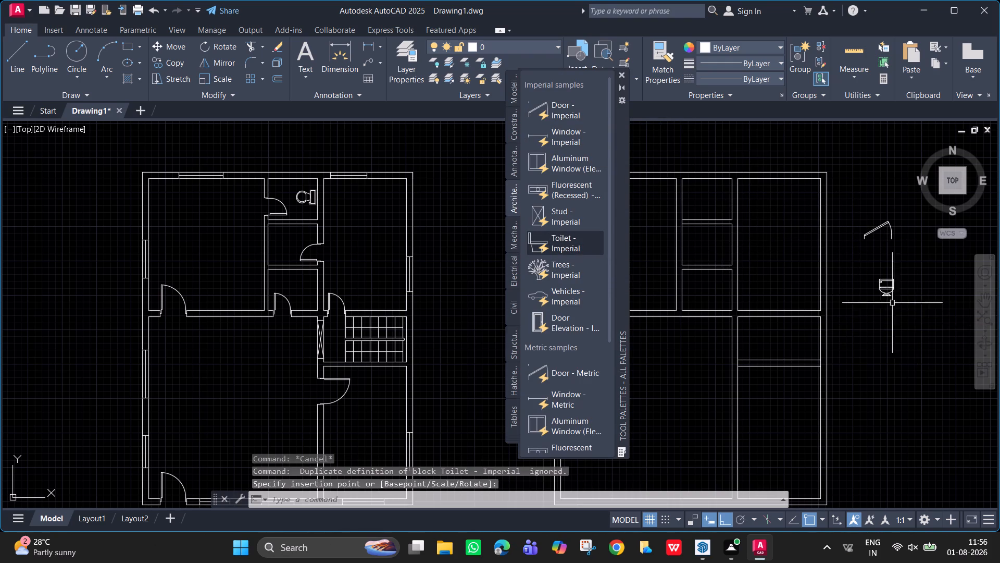
left_click(622, 71)
Set the loose door block's opening angle to Open 90º.
left_click(864, 237)
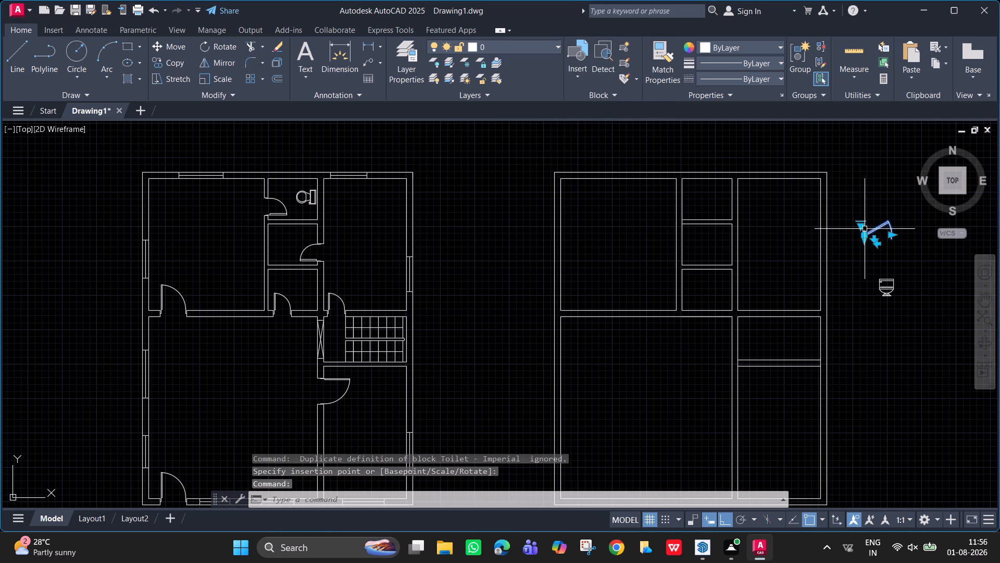
left_click(861, 228)
left_click(863, 222)
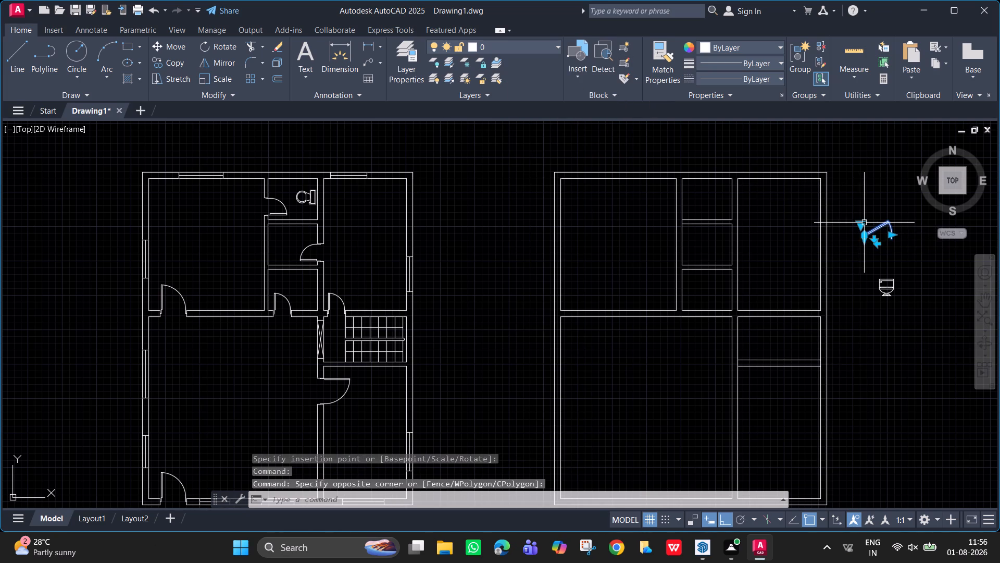
left_click(860, 224)
left_click(896, 275)
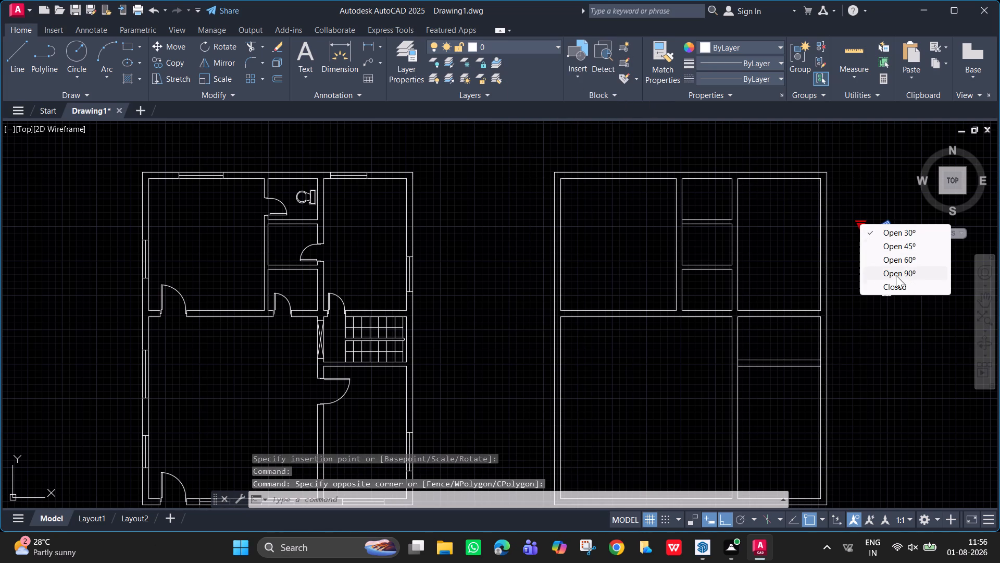
key("Escape")
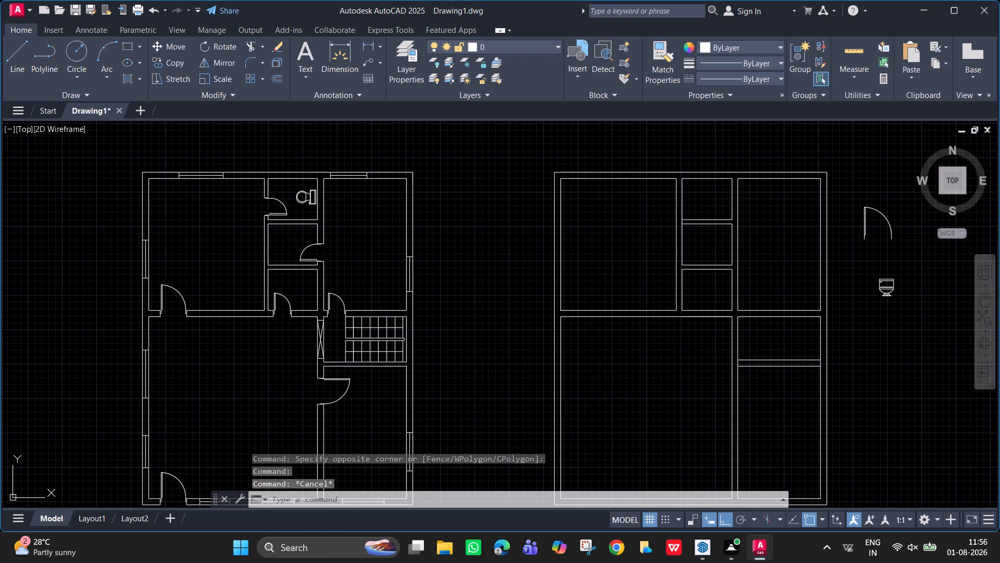
Stretch the loose door block east of the new plan down to a 2' opening.
left_click(896, 242)
left_click(891, 230)
left_click_drag(892, 235, 863, 212)
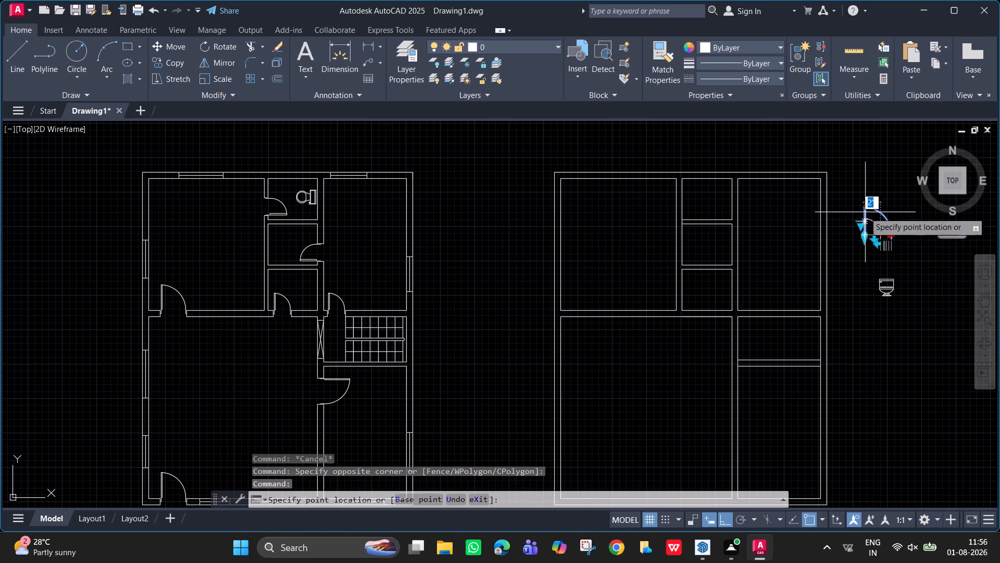
left_click_drag(863, 212, 876, 229)
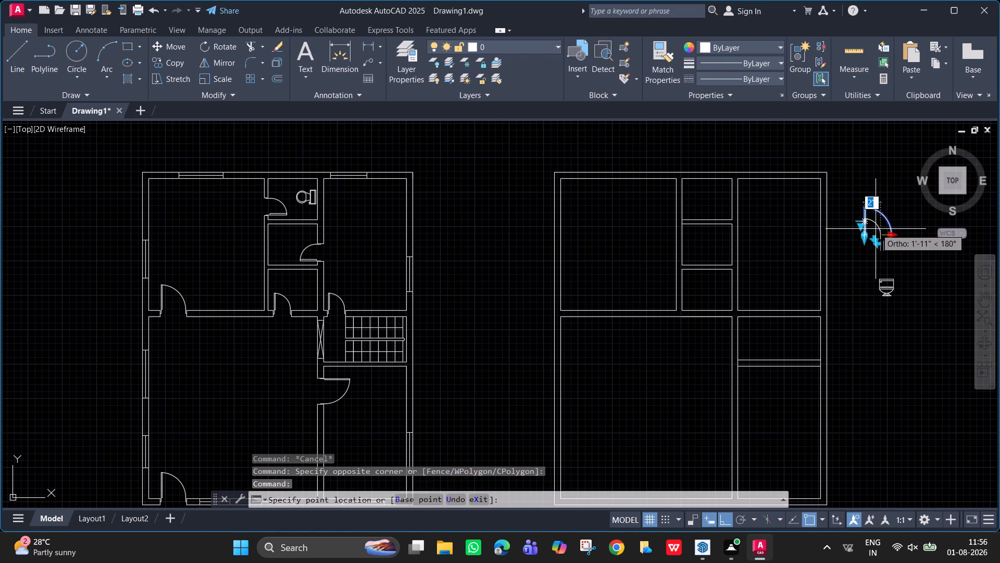
left_click(876, 229)
key("Escape")
Rotate the loose door block 90° clockwise about the lower end of its leaf.
left_click(882, 236)
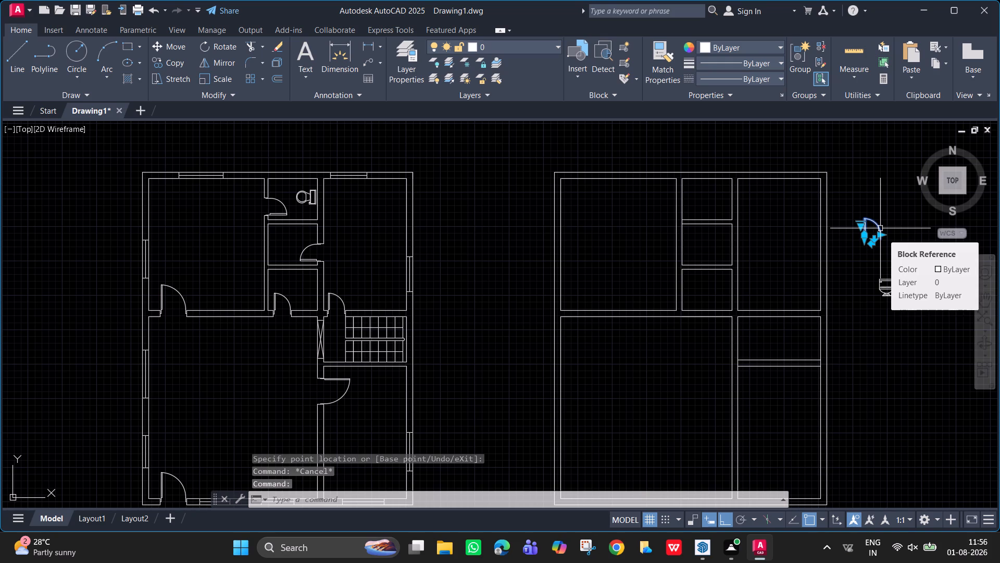
type("ro")
key("Return")
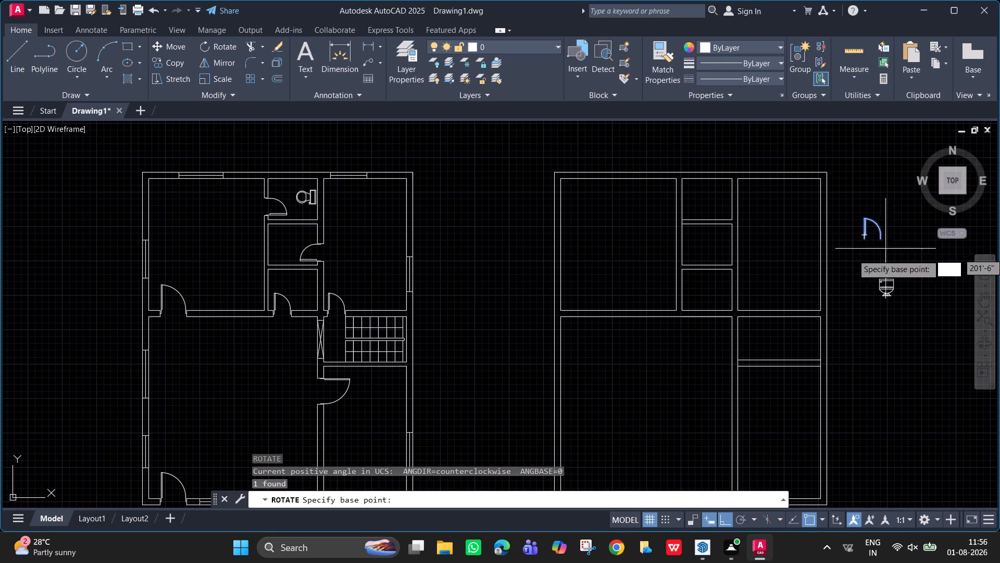
left_click(864, 239)
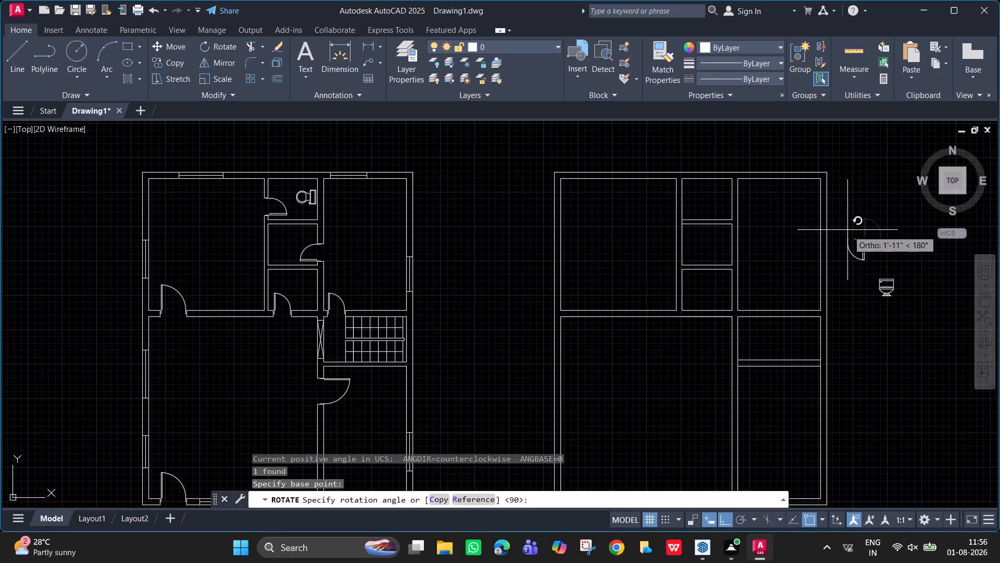
left_click(874, 278)
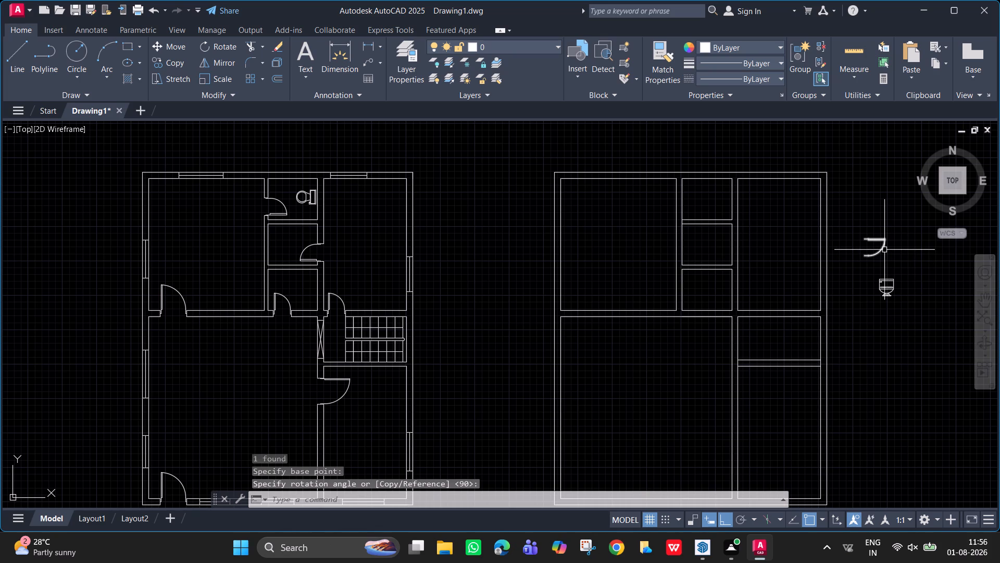
key("space")
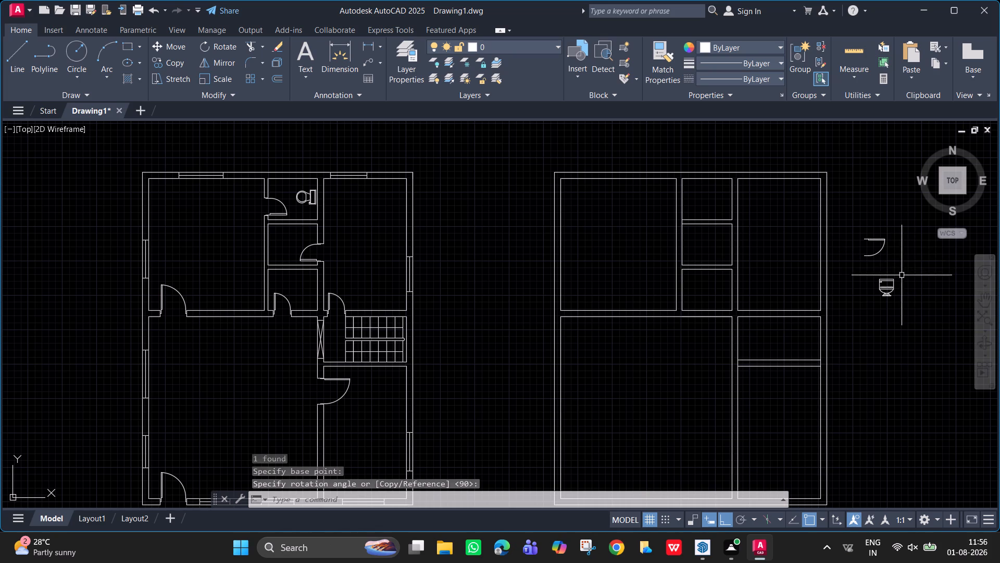
key("Escape")
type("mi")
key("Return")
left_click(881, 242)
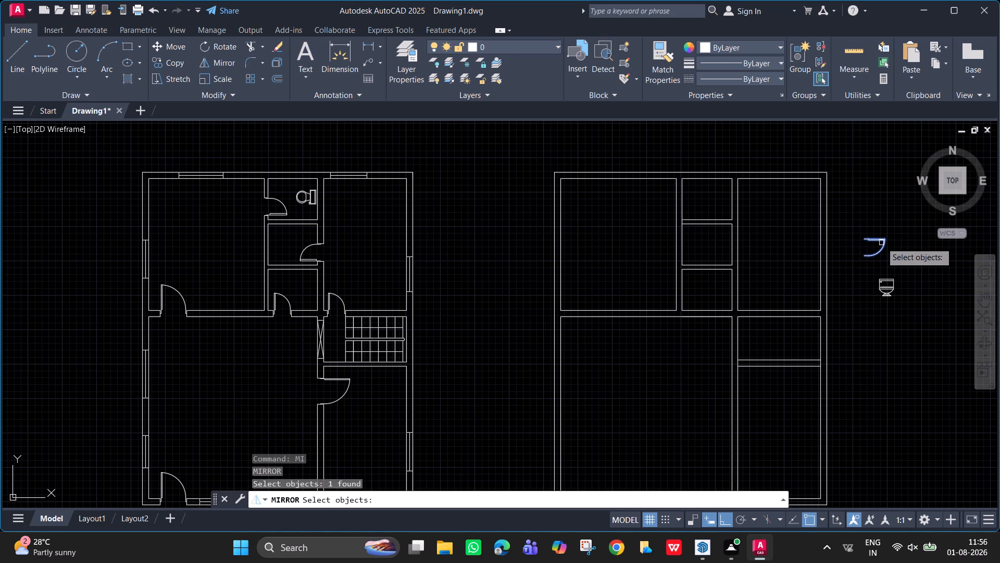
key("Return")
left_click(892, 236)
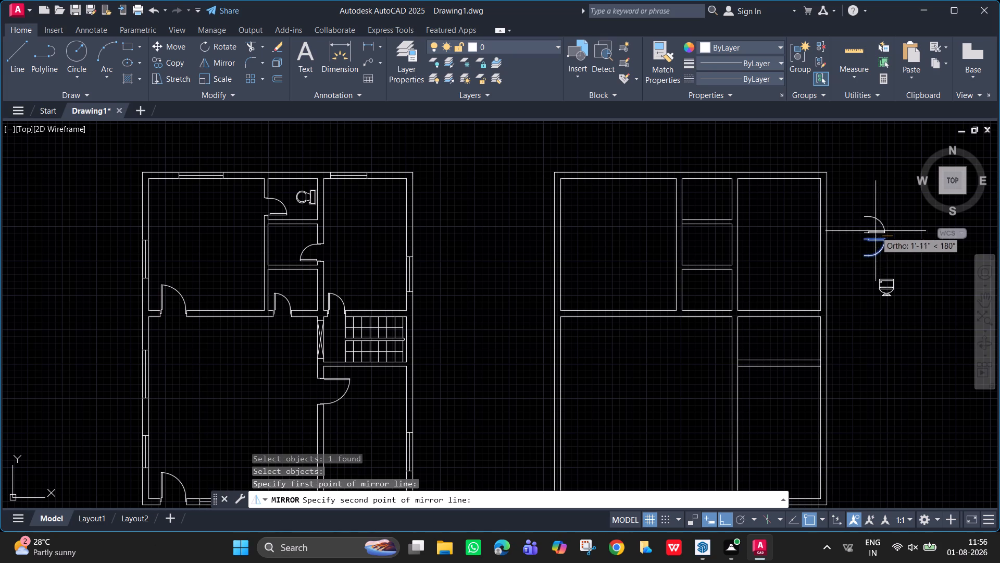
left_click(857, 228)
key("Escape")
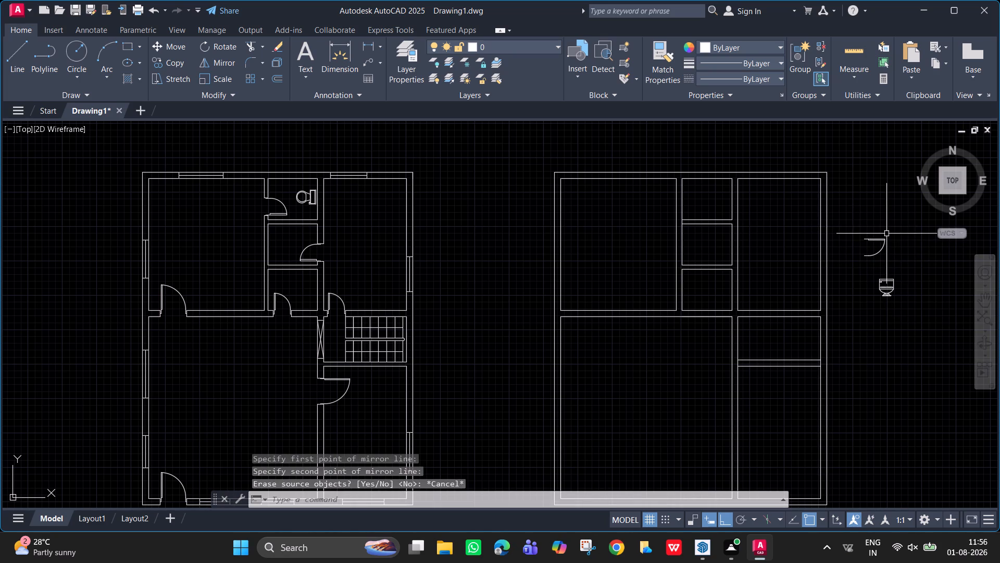
Mirror the loose door block across a horizontal line just north of it, erasing the source object.
type("mi")
key("Return")
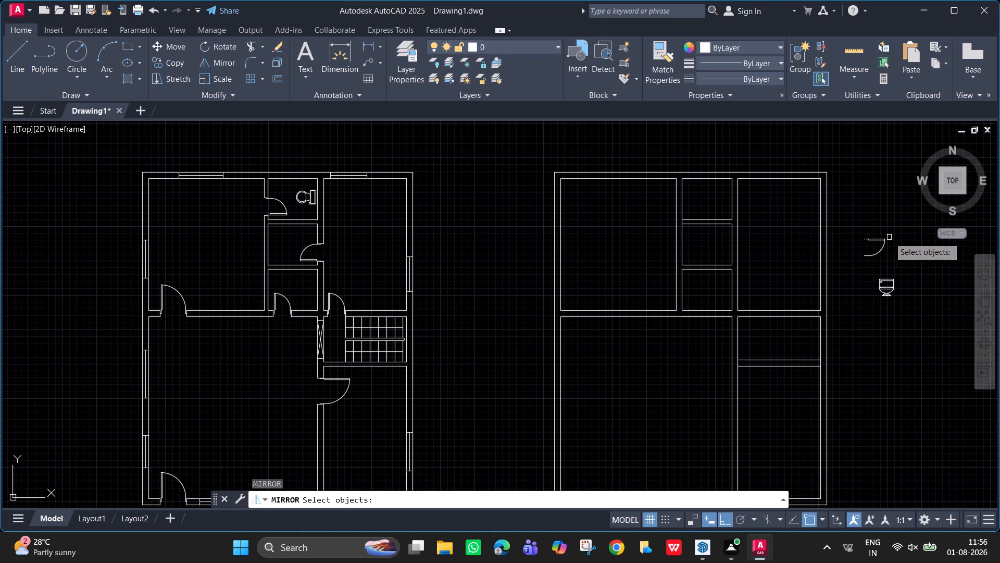
left_click(881, 237)
key("Return")
left_click(892, 226)
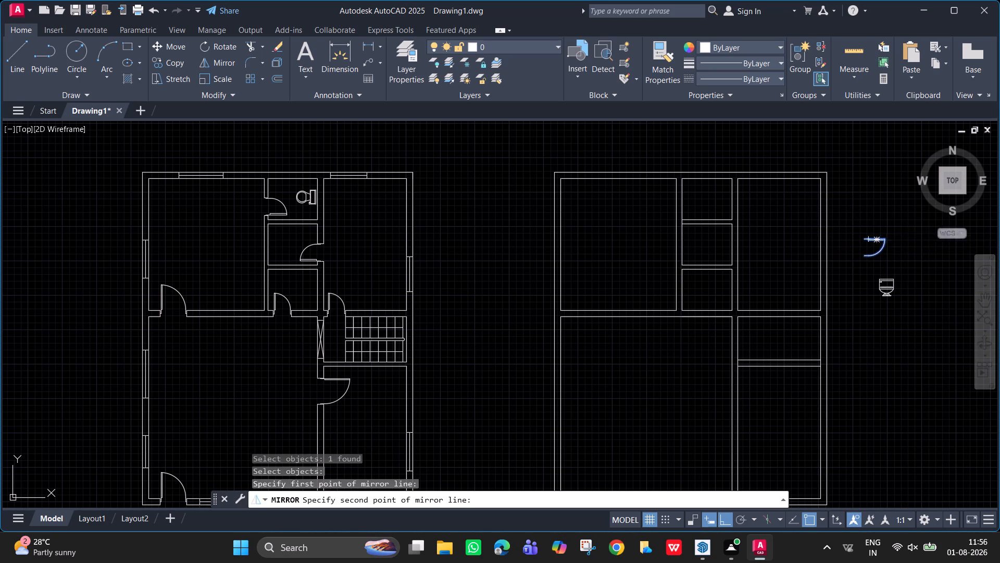
left_click(858, 222)
left_click_drag(886, 255, 856, 219)
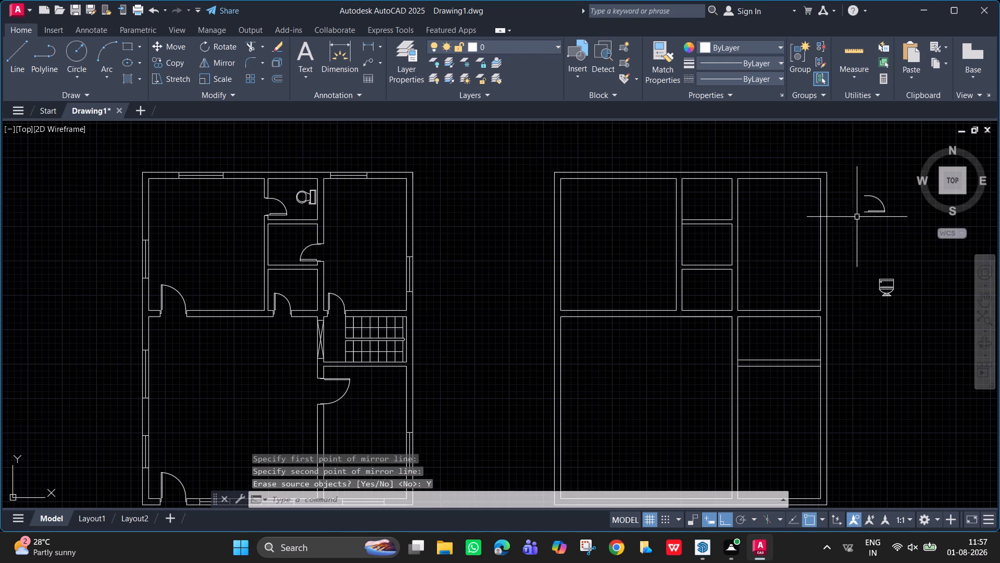
key("Escape")
Trim the short wall line closing the west end of the partition between the new plan's top and middle small rooms.
scroll(693, 216, "up", 3)
middle_click_drag(694, 217, 695, 219)
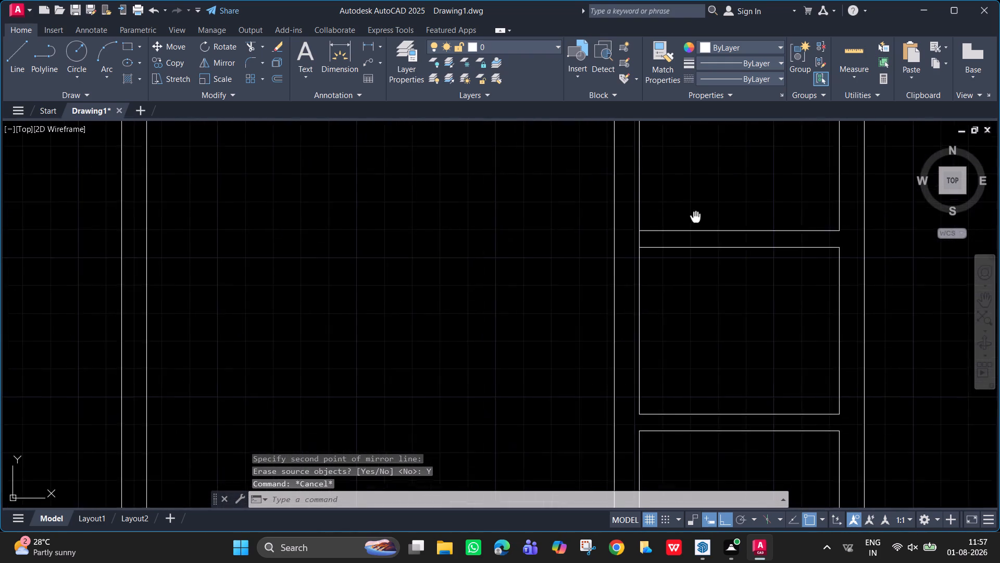
middle_click_drag(695, 219, 729, 242)
middle_click_drag(689, 264, 686, 289)
type("tr")
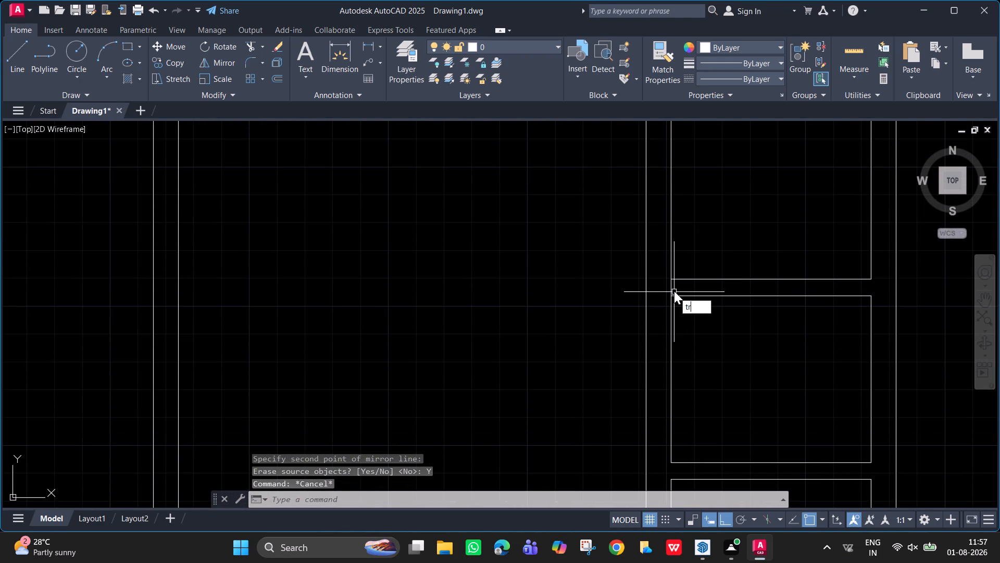
key("Return")
left_click_drag(676, 290, 662, 289)
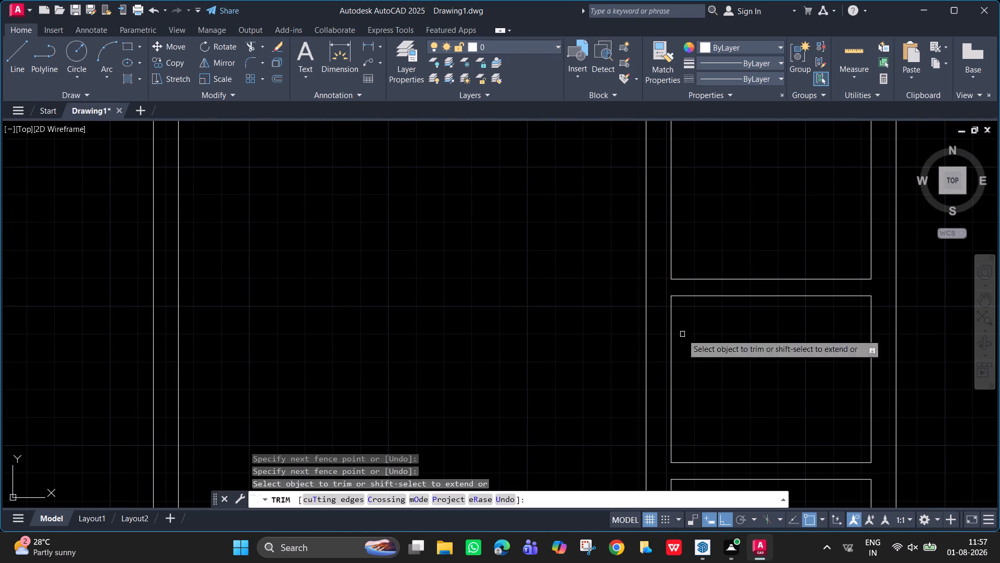
middle_click_drag(687, 251, 663, 311)
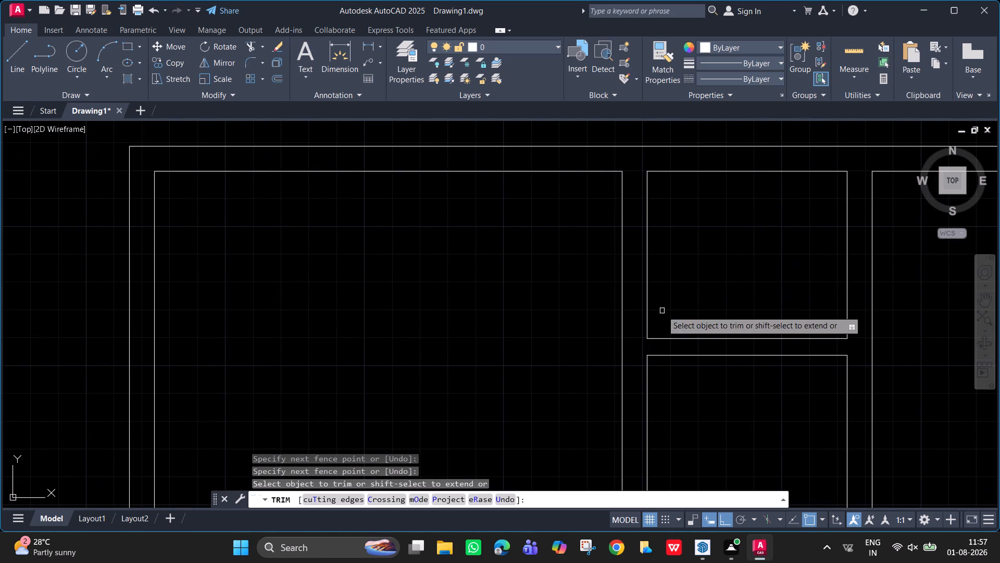
key("Escape")
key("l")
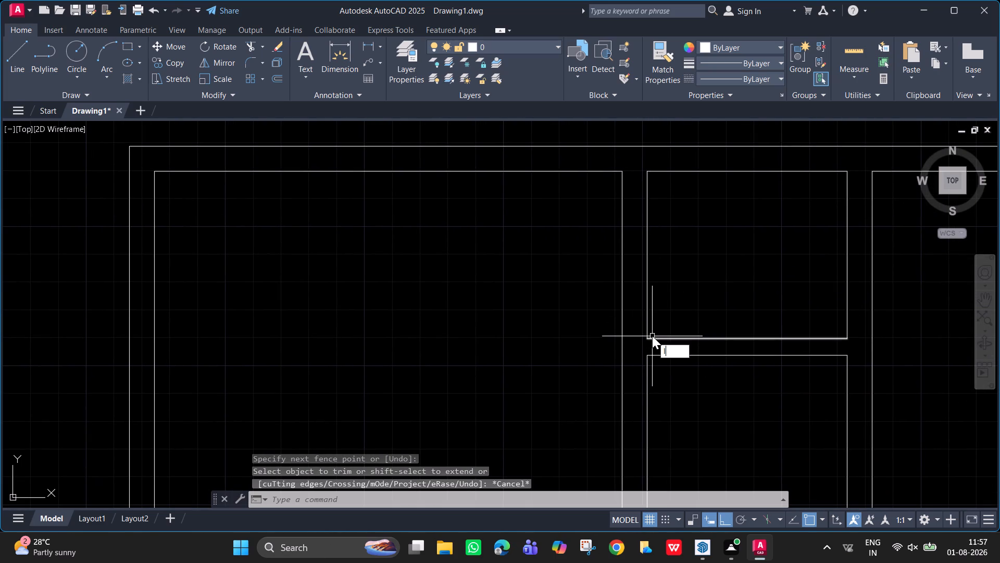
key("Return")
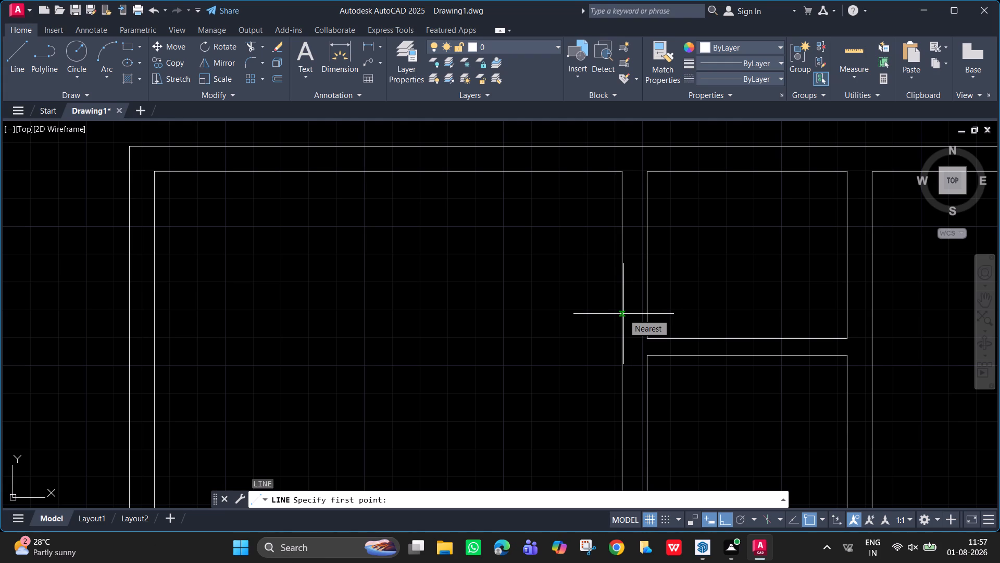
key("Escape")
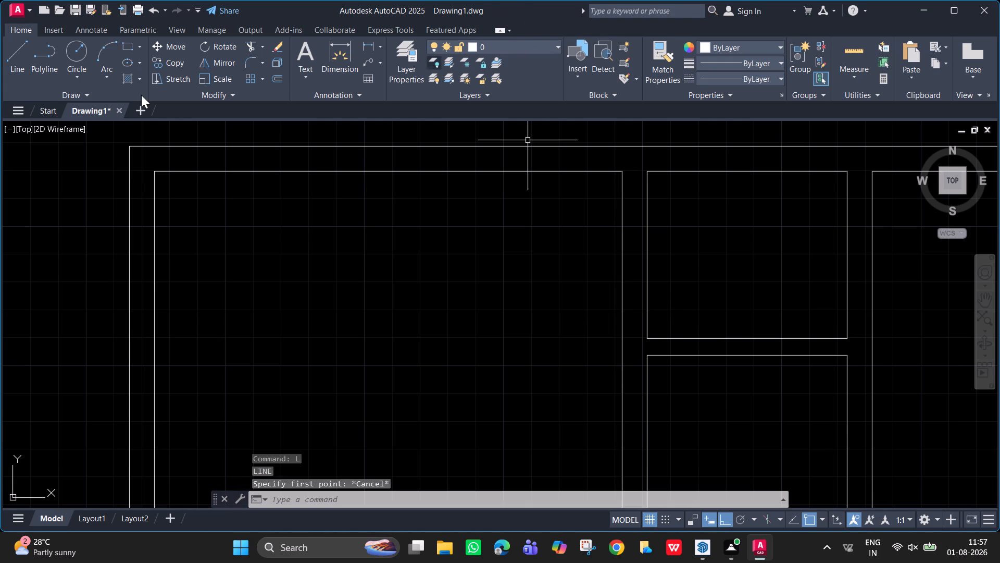
Draw a door jamb line across the top small room's west wall, tracked 3" north of the room's southwest corner.
key("l")
key("Return")
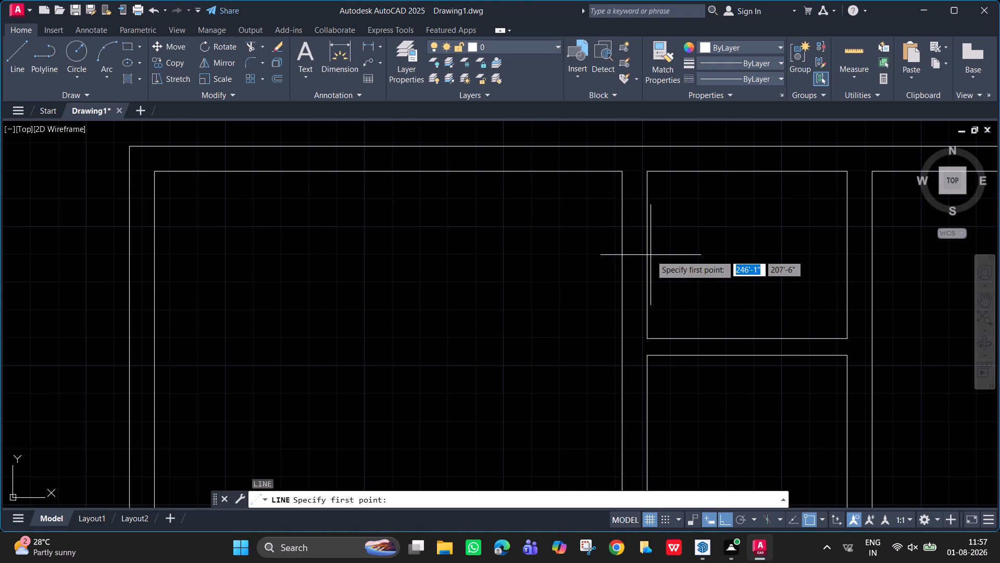
type("tk")
key("Return")
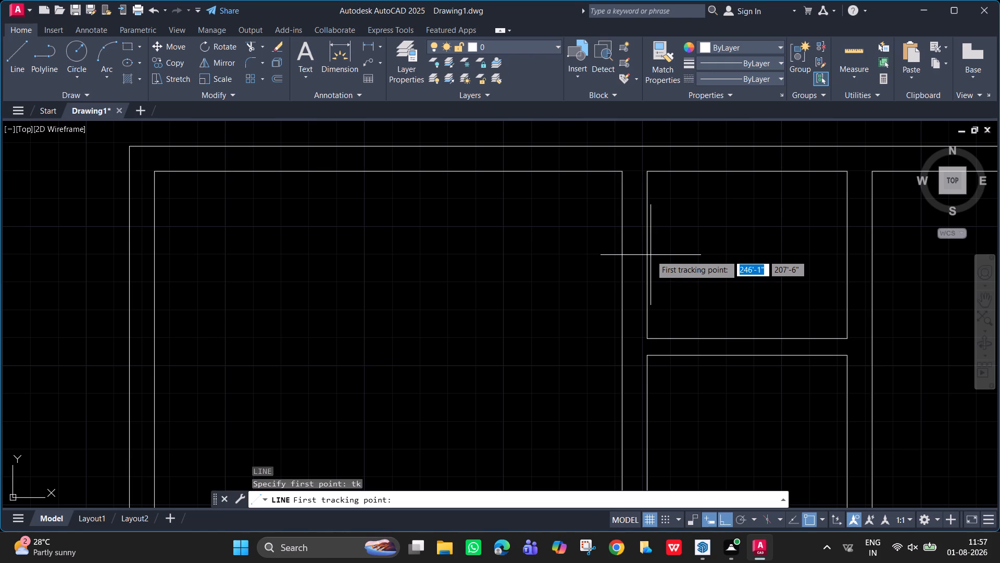
left_click(647, 339)
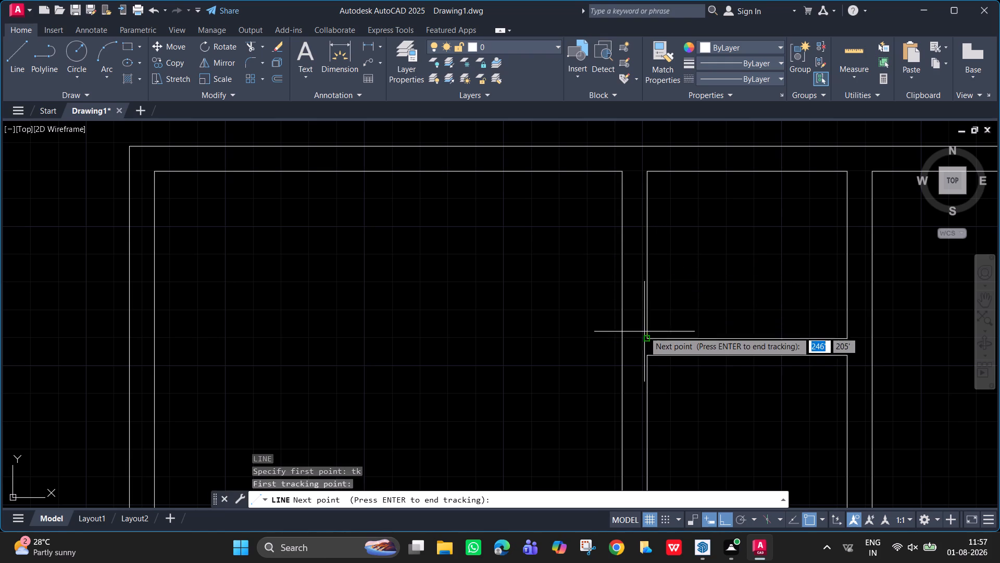
type("3\"")
key("Return")
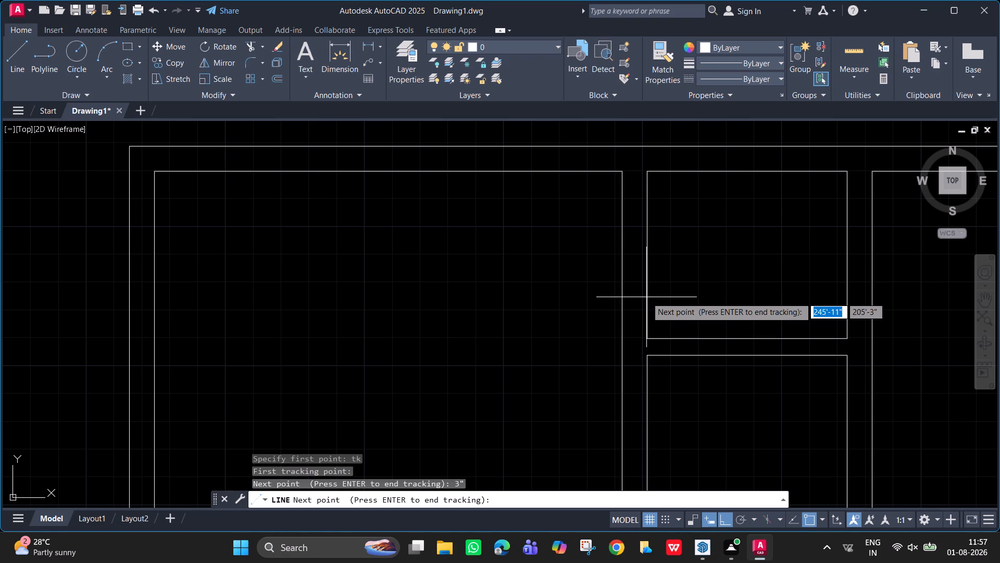
key("Return")
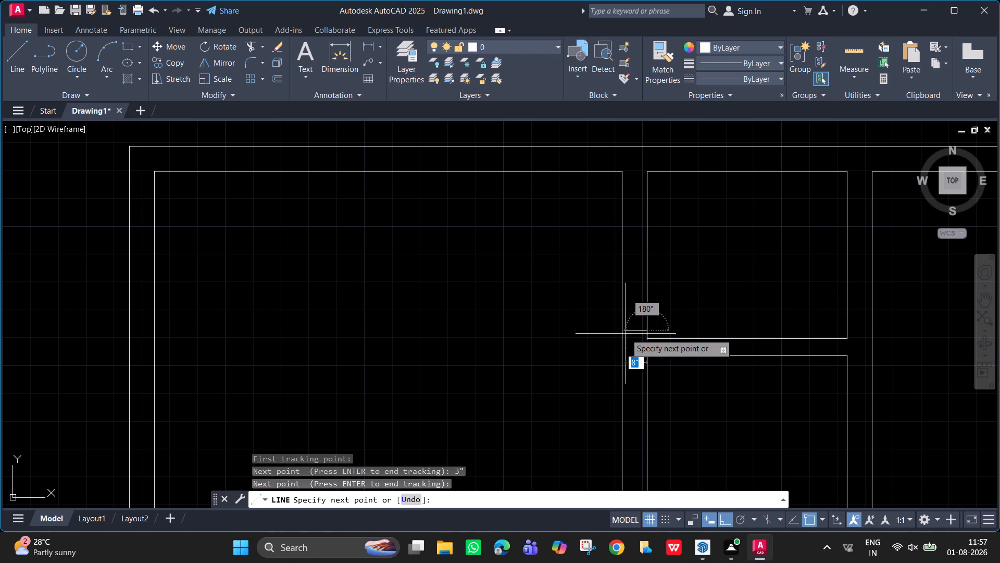
left_click(621, 331)
key("Escape")
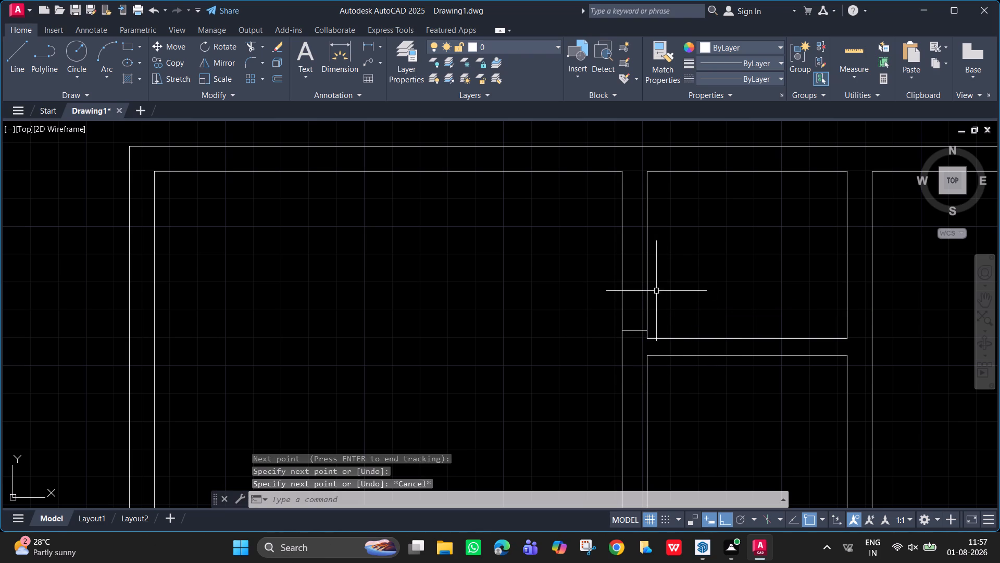
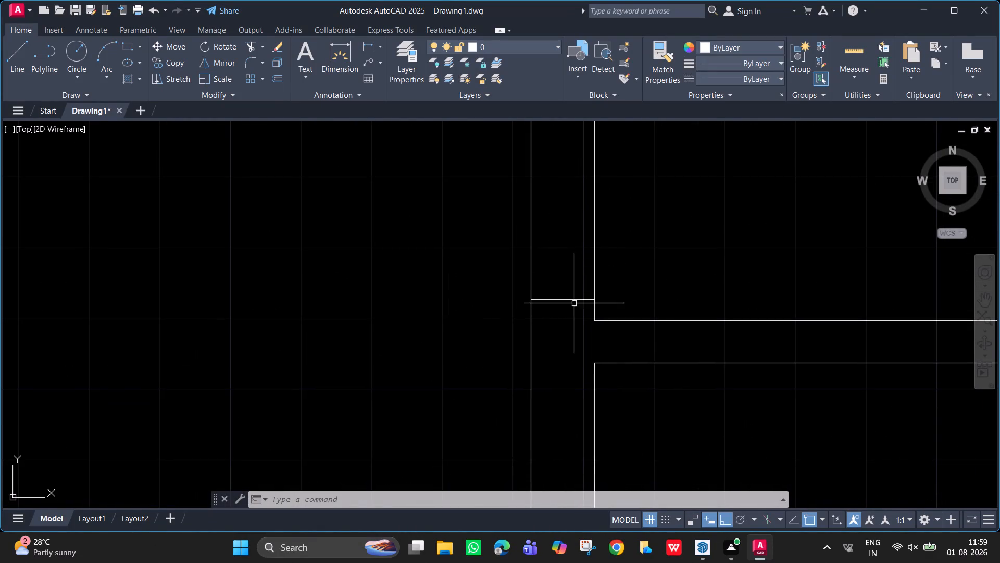
Erase the door jamb line across the top small room's west wall.
left_click_drag(567, 310, 567, 286)
left_click(566, 284)
key("Delete")
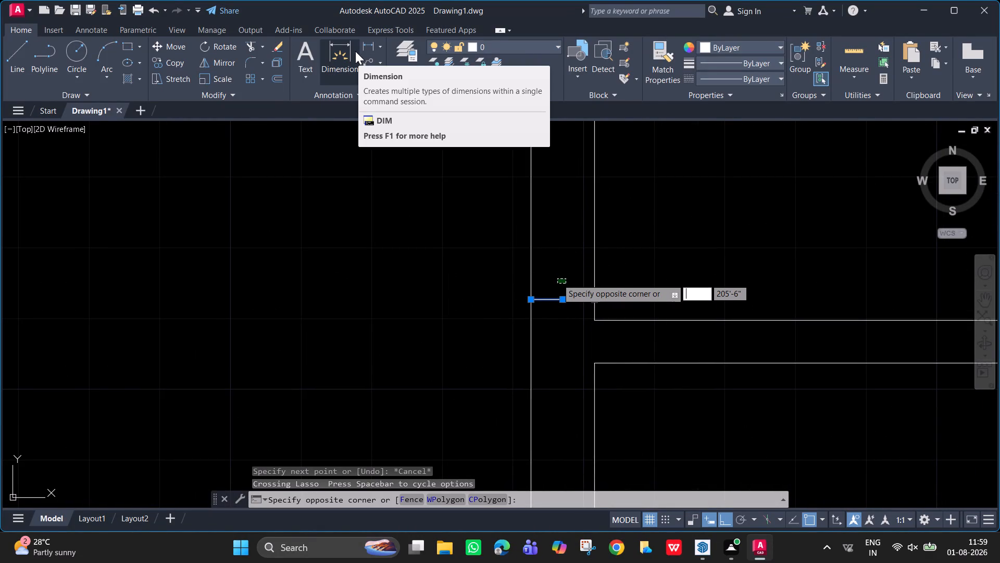
left_click(693, 244)
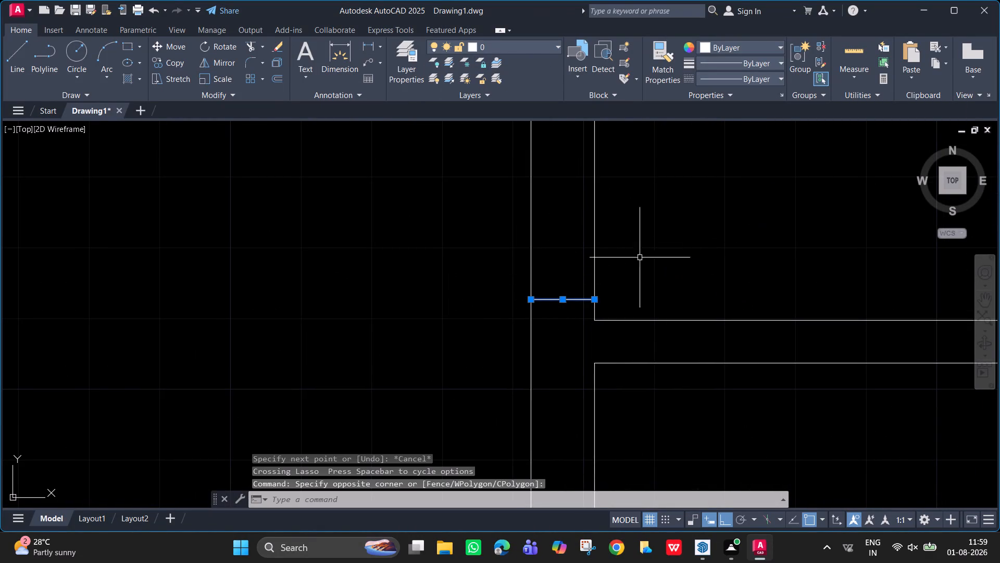
key("Delete")
Draw a jamb line across the top small room's west wall, tracked 5" north of the room's southwest corner.
key("l")
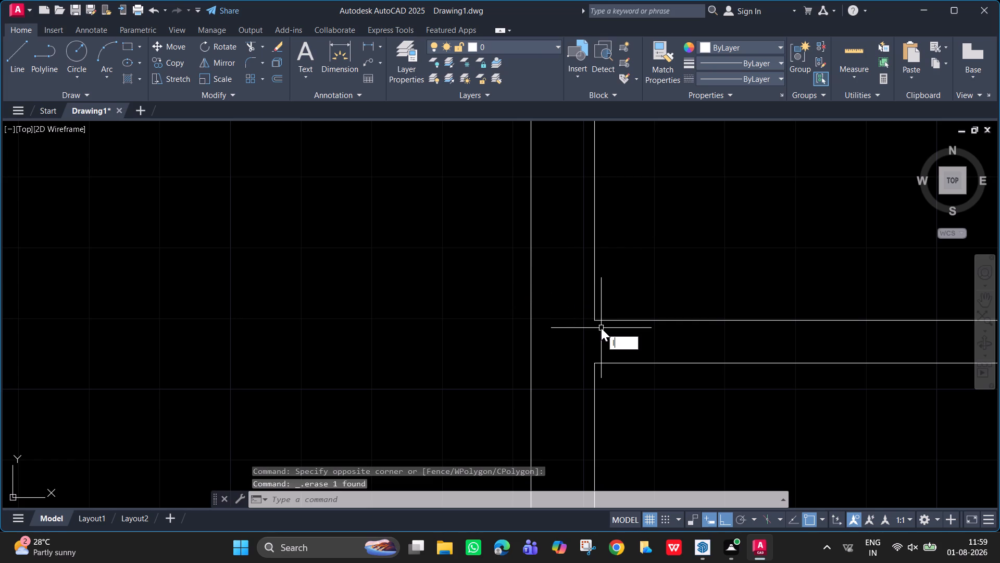
key("Return")
key("t")
key("k")
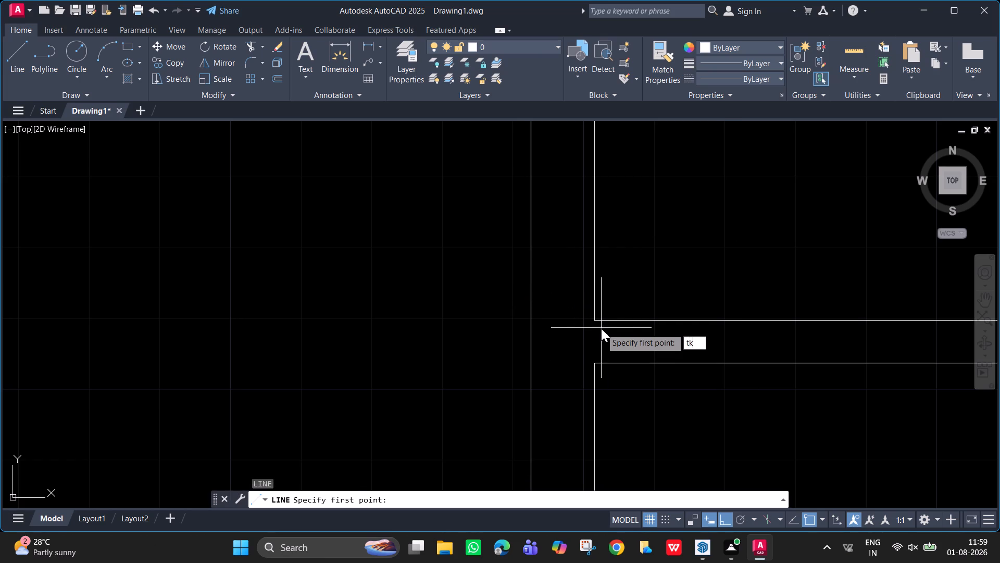
key("Return")
left_click(594, 320)
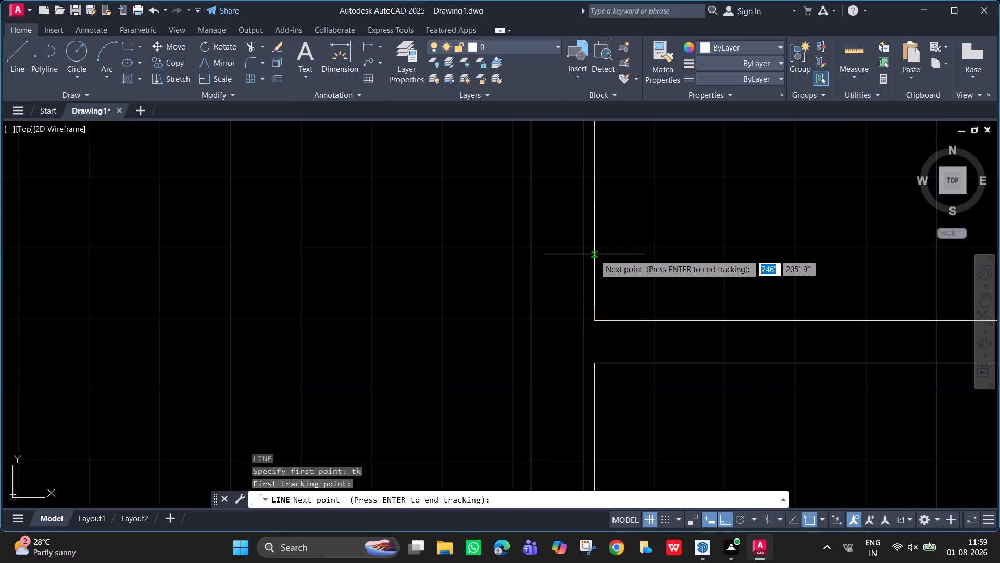
key("5")
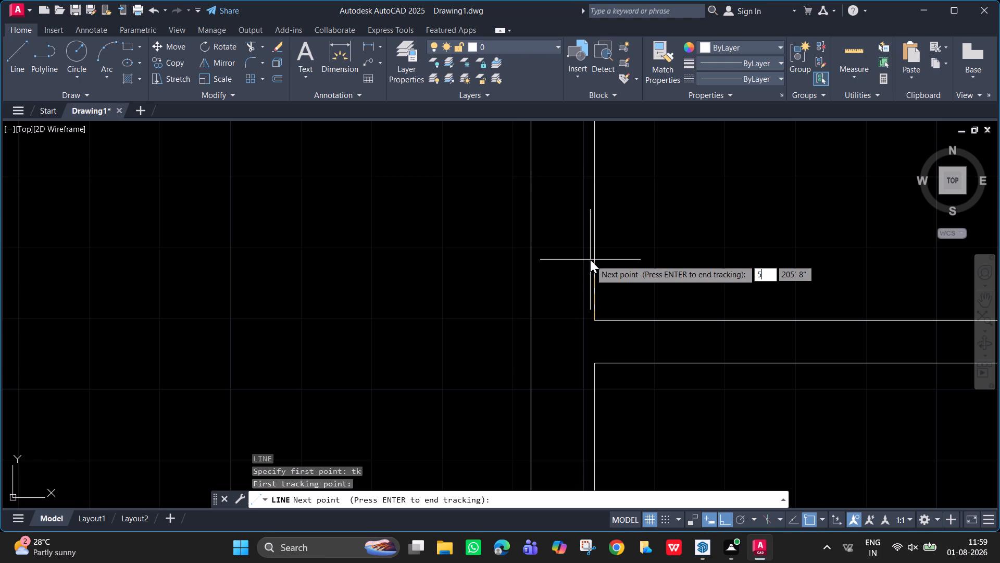
key("Return")
key("Return")
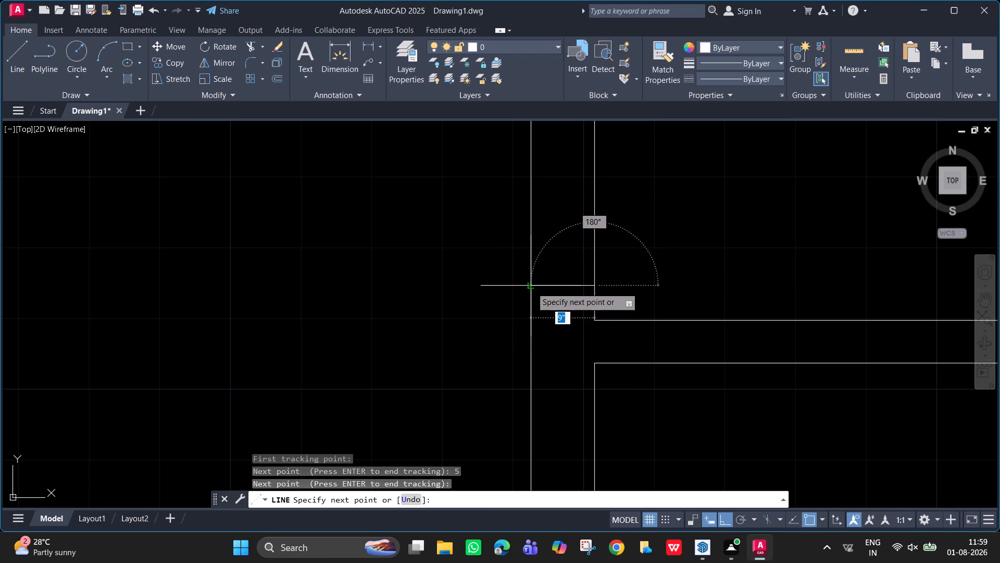
left_click(531, 287)
key("Escape")
Draw a 1" line north from the midpoint of the new jamb line.
scroll(669, 187, "down", 2)
middle_click_drag(649, 209, 566, 255)
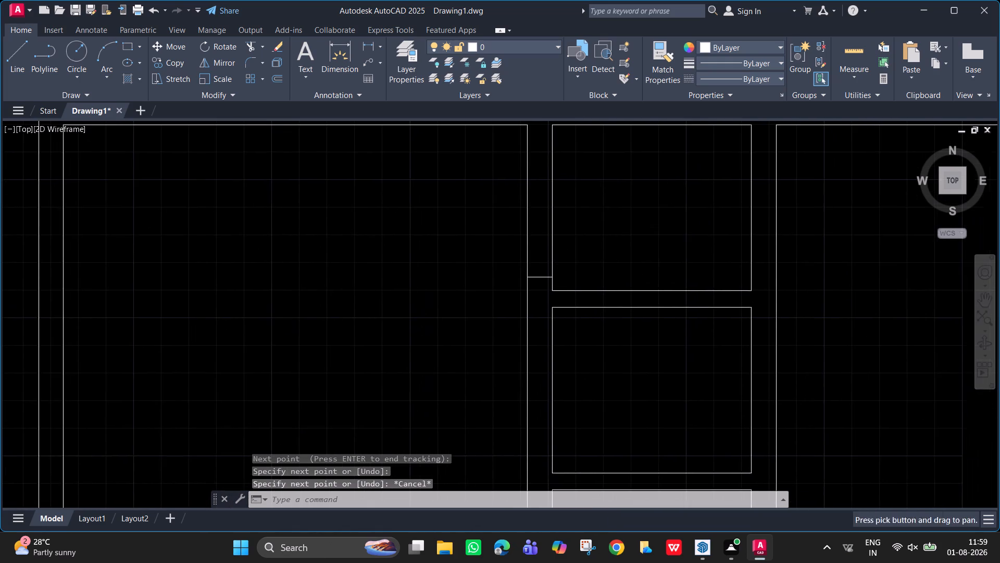
scroll(566, 258, "up", 1)
middle_click_drag(566, 260, 567, 320)
scroll(606, 326, "down", 3)
middle_click_drag(866, 341, 798, 351)
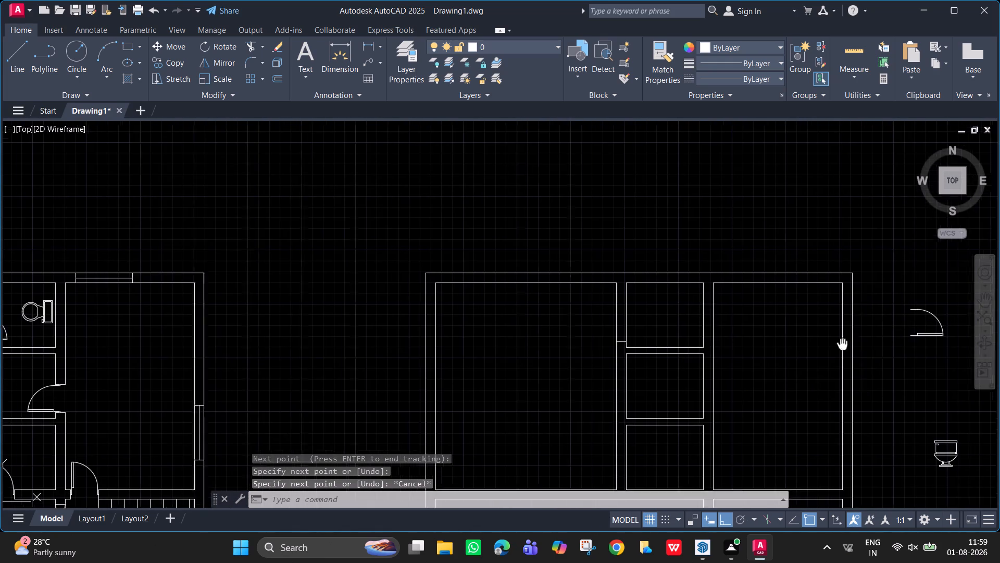
middle_click_drag(798, 351, 742, 348)
scroll(516, 349, "up", 2)
middle_click_drag(520, 350, 532, 362)
scroll(524, 353, "up", 2)
middle_click_drag(524, 352, 527, 355)
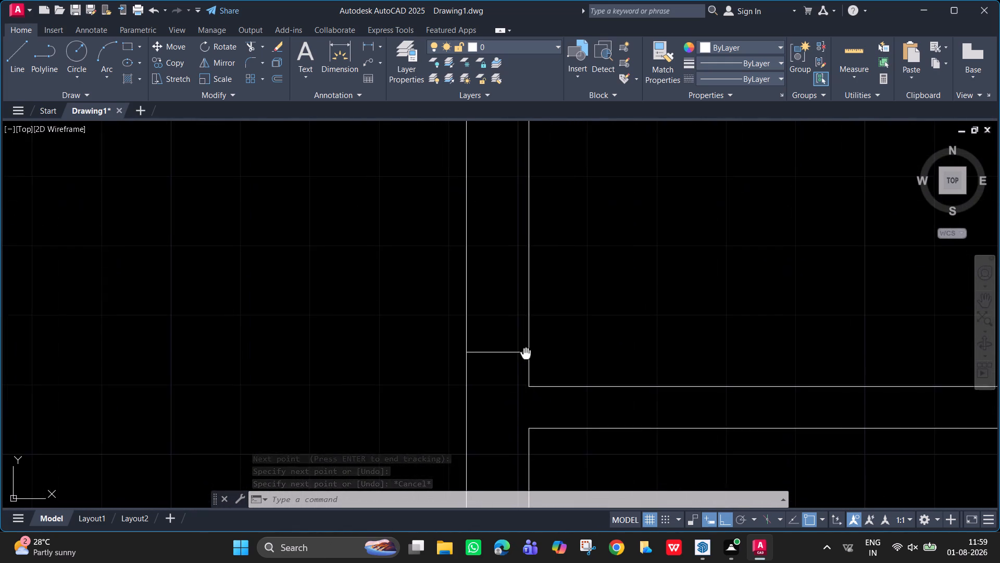
middle_click_drag(527, 355, 534, 360)
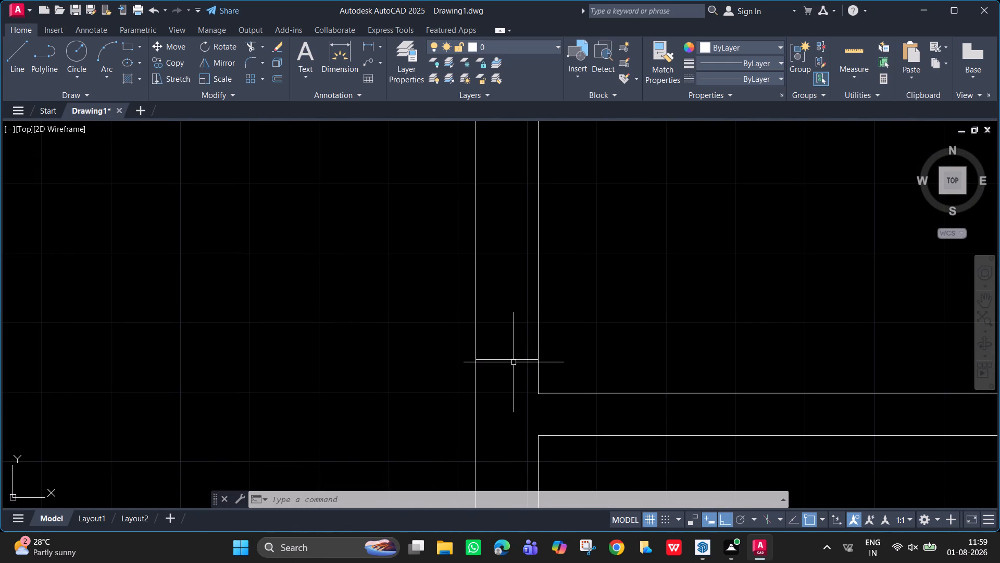
key("l")
key("Return")
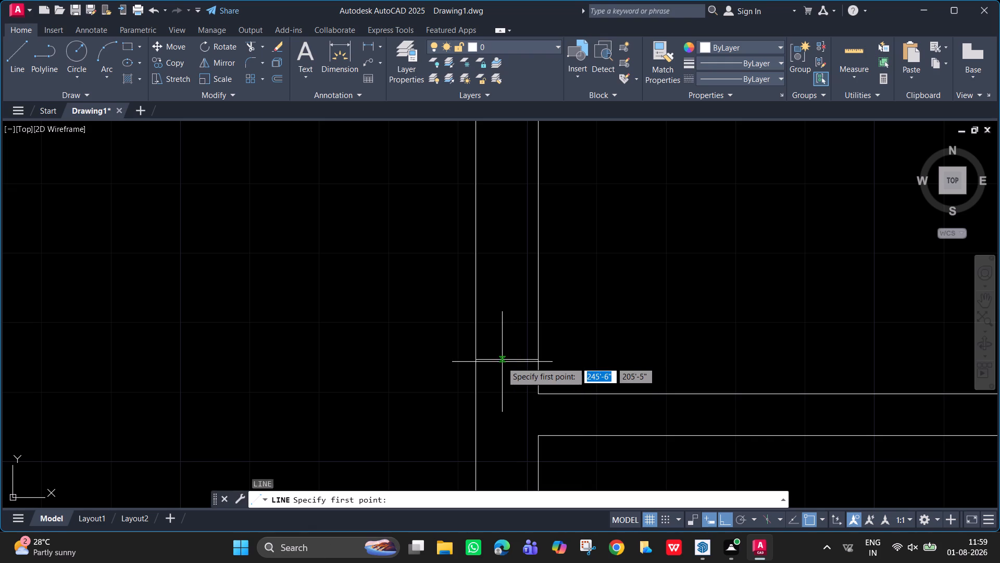
left_click(506, 358)
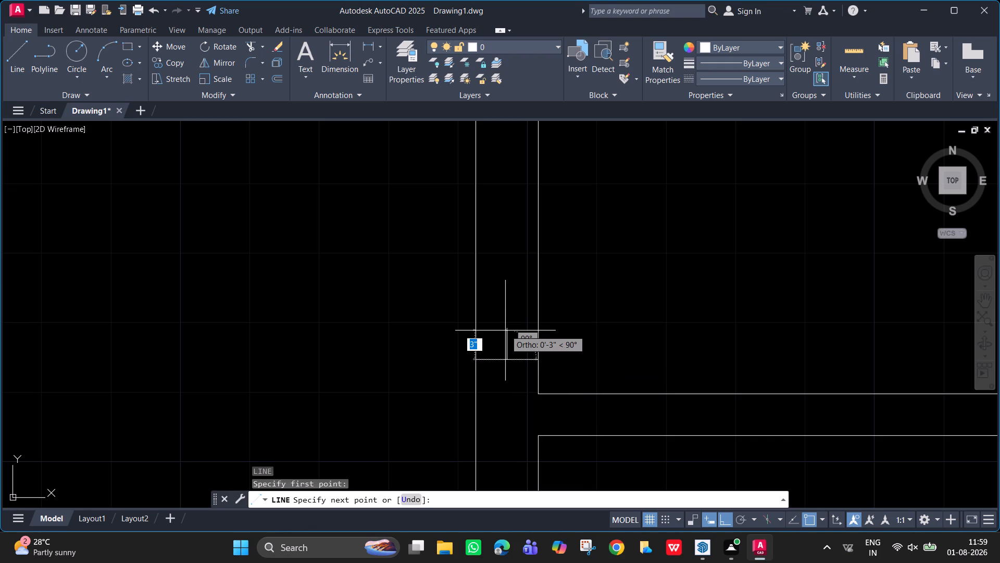
type("1\"")
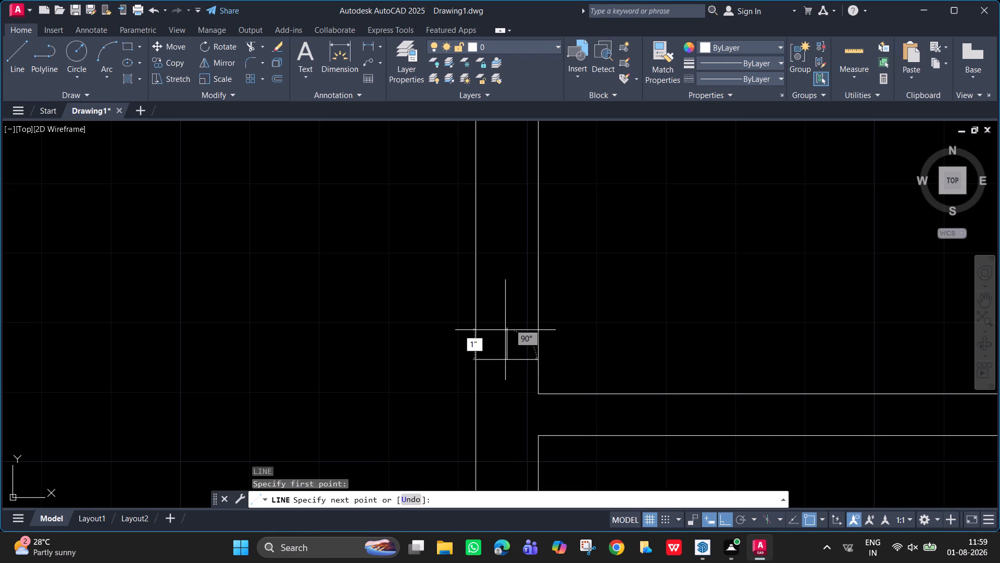
key("Return")
key("Escape")
Copy the loose door block from its frame's southwest end to the top of the 1" line in the top small room's west wall.
scroll(919, 340, "down", 2)
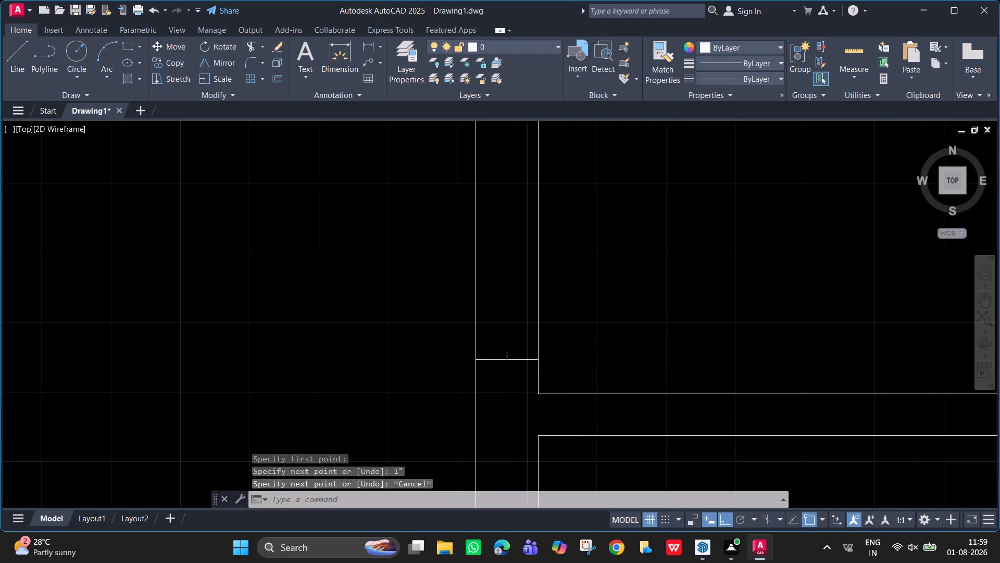
scroll(892, 347, "down", 1)
middle_click_drag(776, 339, 753, 308)
middle_click_drag(980, 296, 757, 301)
middle_click_drag(845, 329, 765, 265)
middle_click_drag(939, 350, 821, 326)
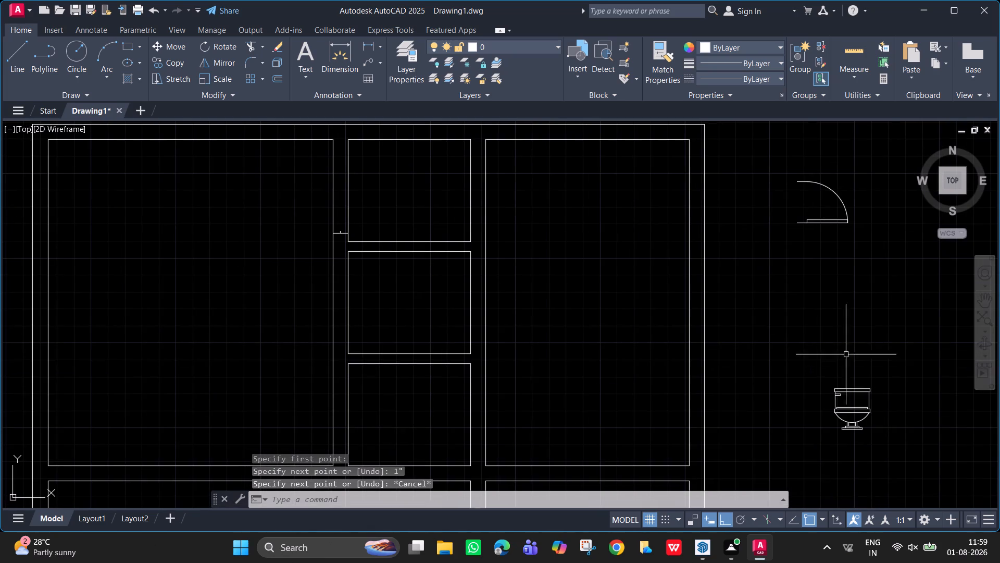
scroll(826, 221, "down", 3)
middle_click_drag(838, 256, 851, 275)
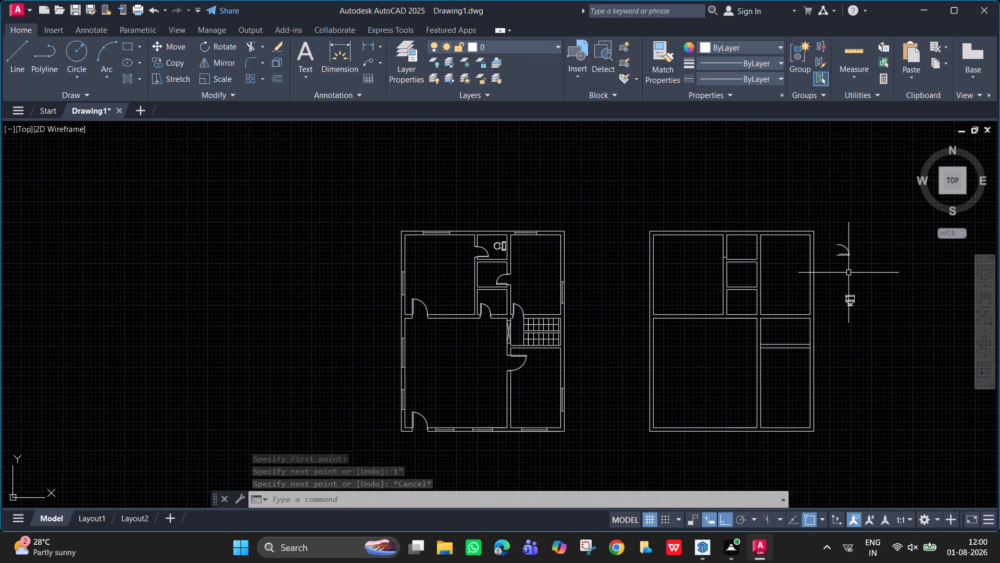
scroll(847, 272, "up", 1)
left_click(836, 247)
scroll(834, 242, "up", 4)
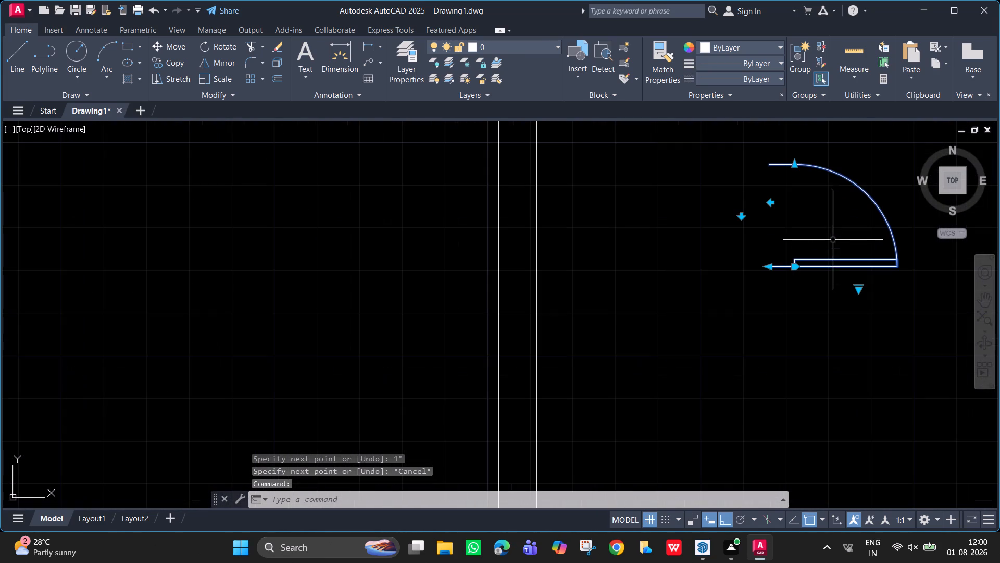
left_click(793, 167)
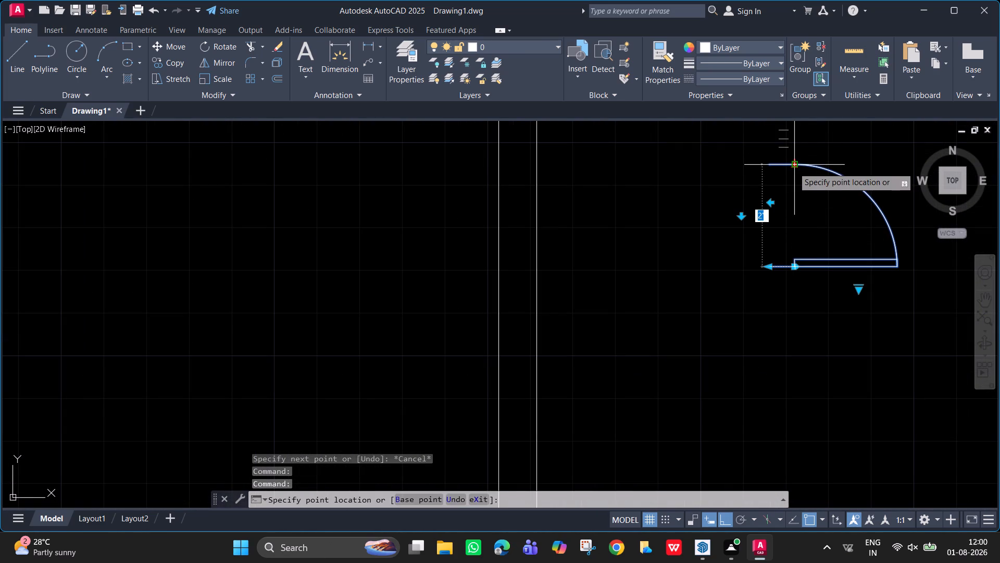
left_click(812, 229)
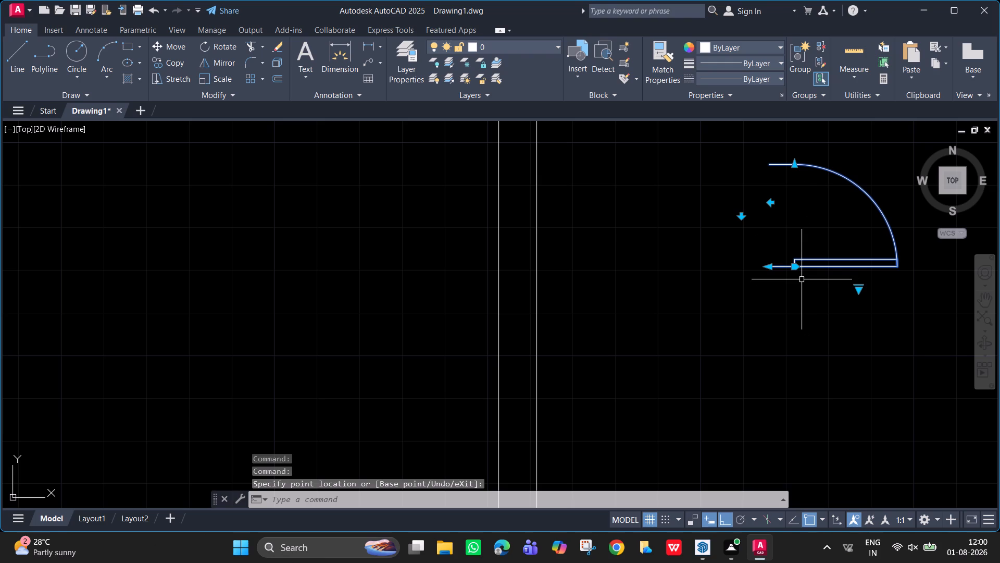
type("co")
key("Return")
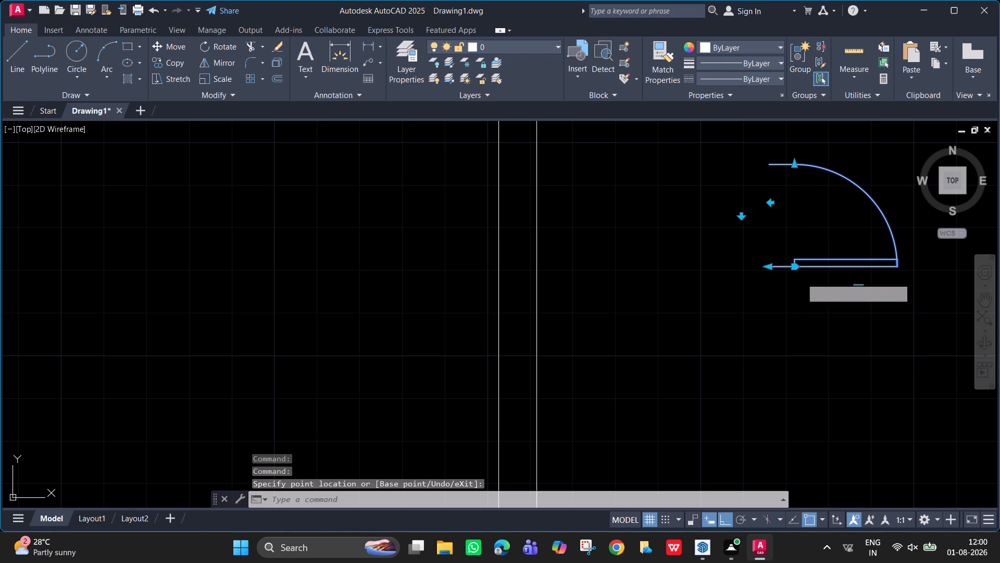
left_click(769, 268)
scroll(428, 244, "down", 2)
middle_click_drag(428, 248, 485, 335)
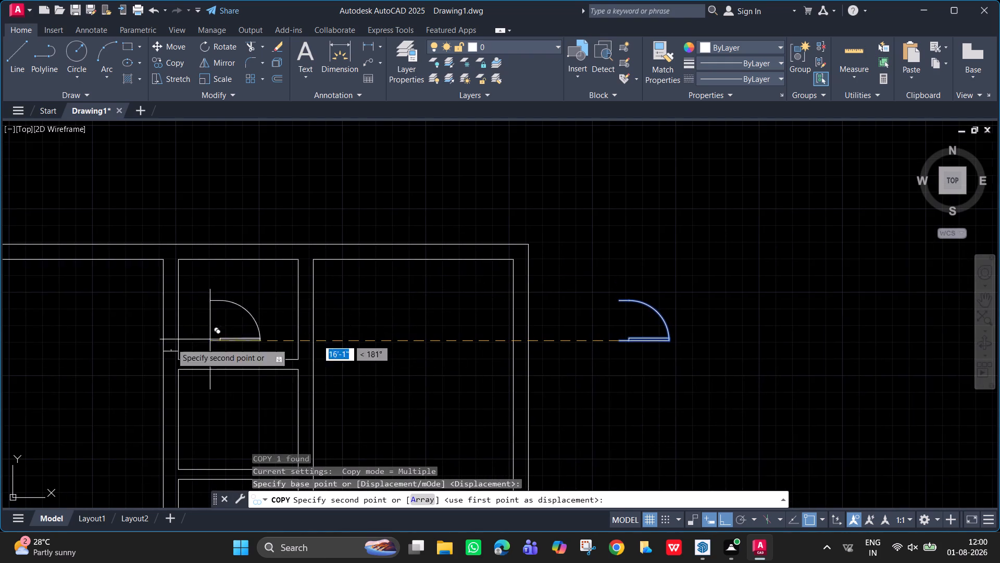
middle_click_drag(161, 354, 454, 312)
scroll(471, 314, "up", 3)
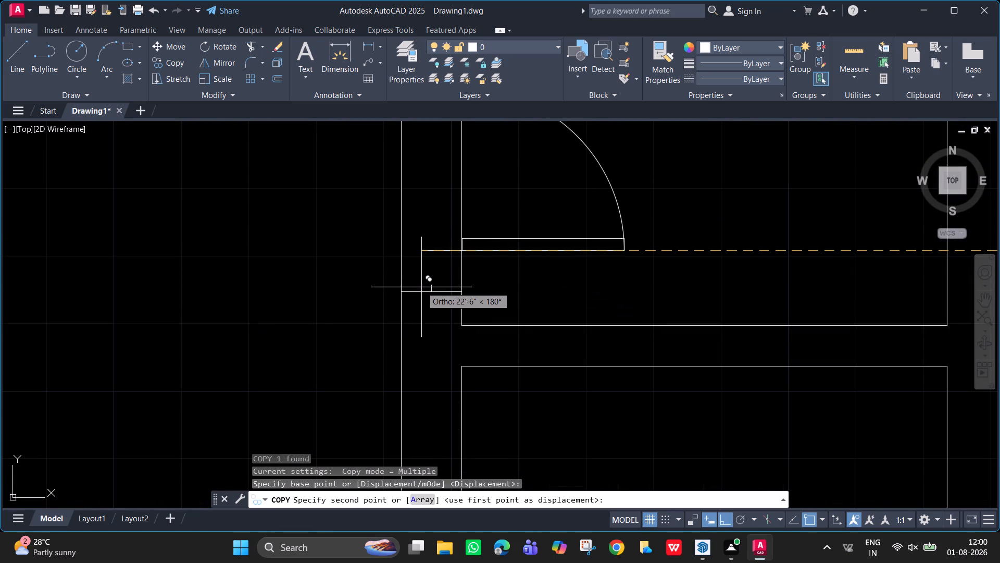
key("F8")
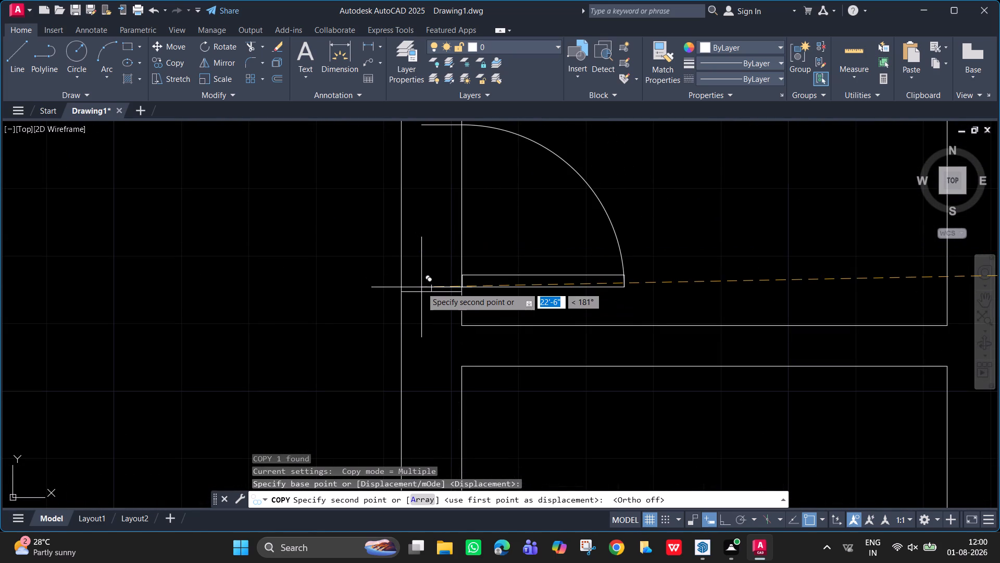
scroll(431, 288, "up", 6)
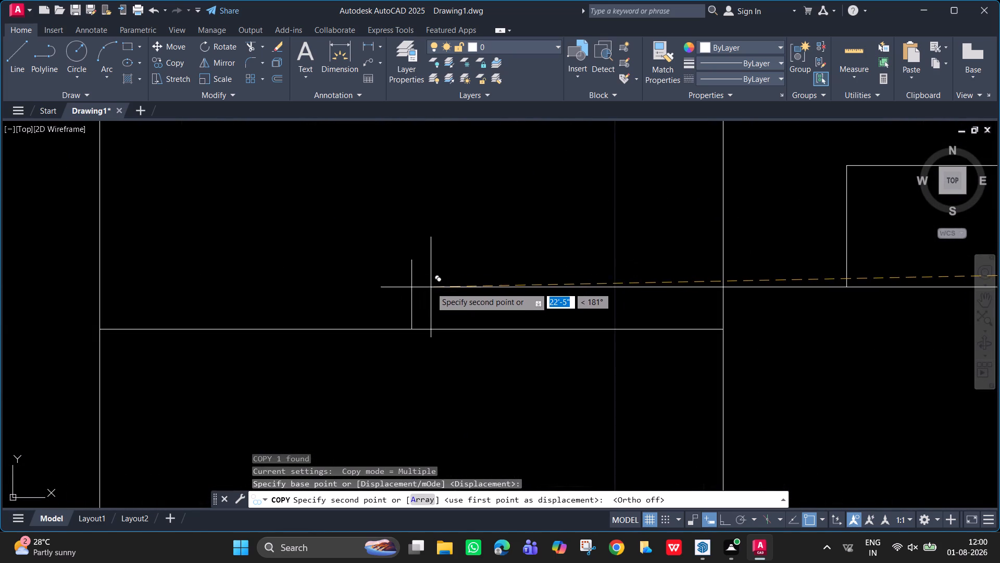
left_click(409, 260)
scroll(653, 153, "down", 2)
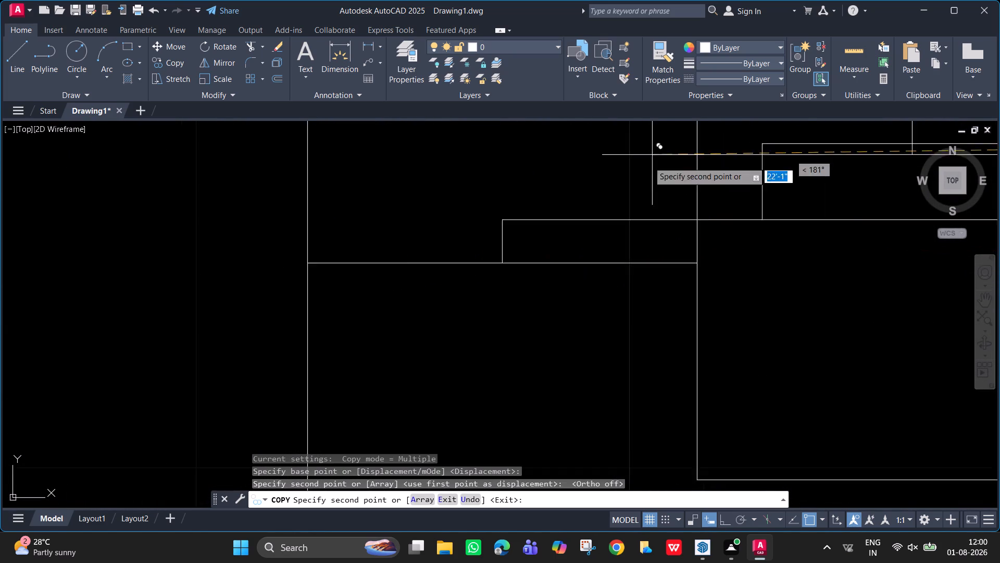
scroll(648, 162, "down", 3)
key("Escape")
Draw a 1" line north from the west end of the copied door's upper frame line.
middle_click_drag(590, 281, 519, 365)
scroll(558, 332, "down", 2)
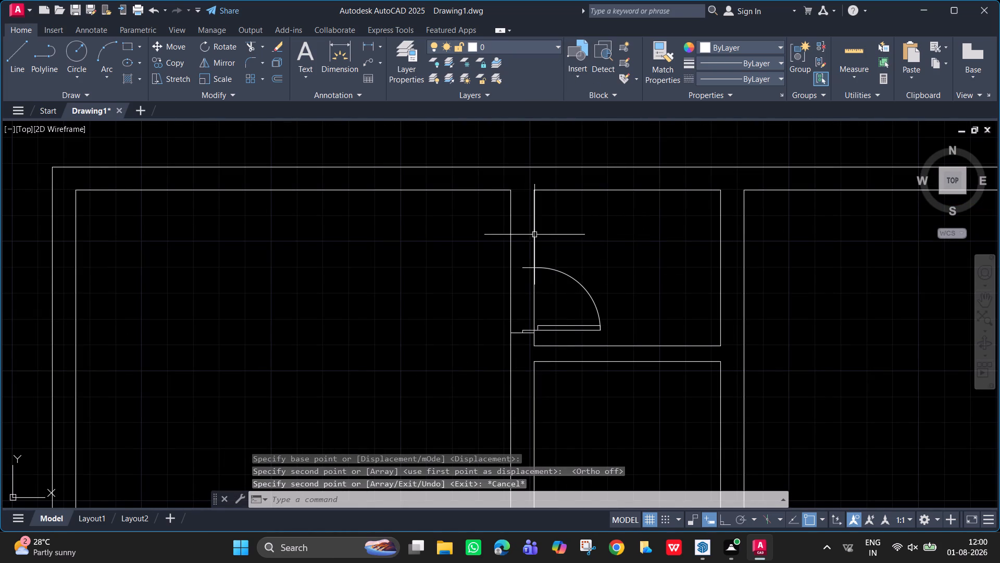
scroll(511, 256, "up", 2)
middle_click_drag(506, 254, 477, 238)
scroll(485, 244, "up", 1)
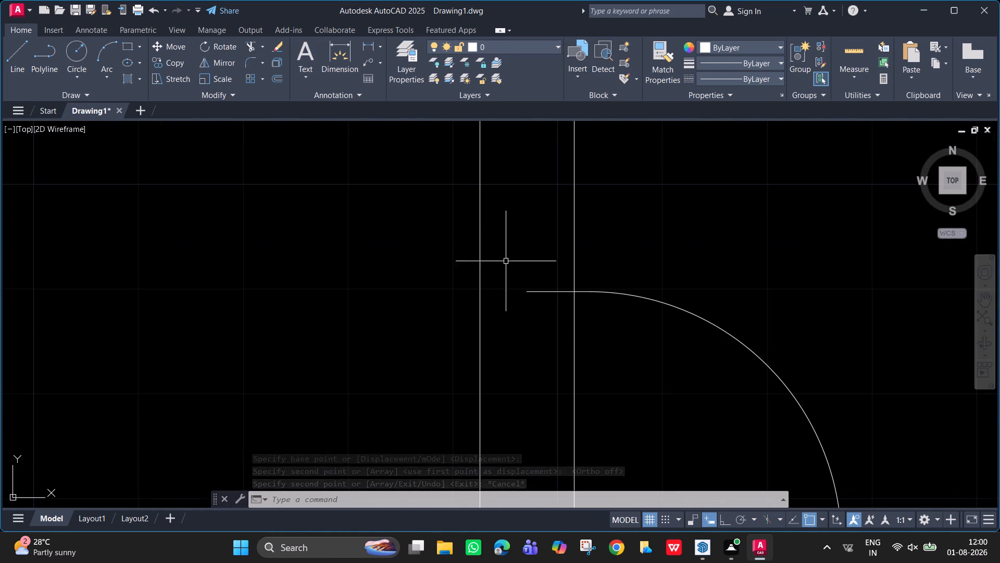
key("l")
key("Return")
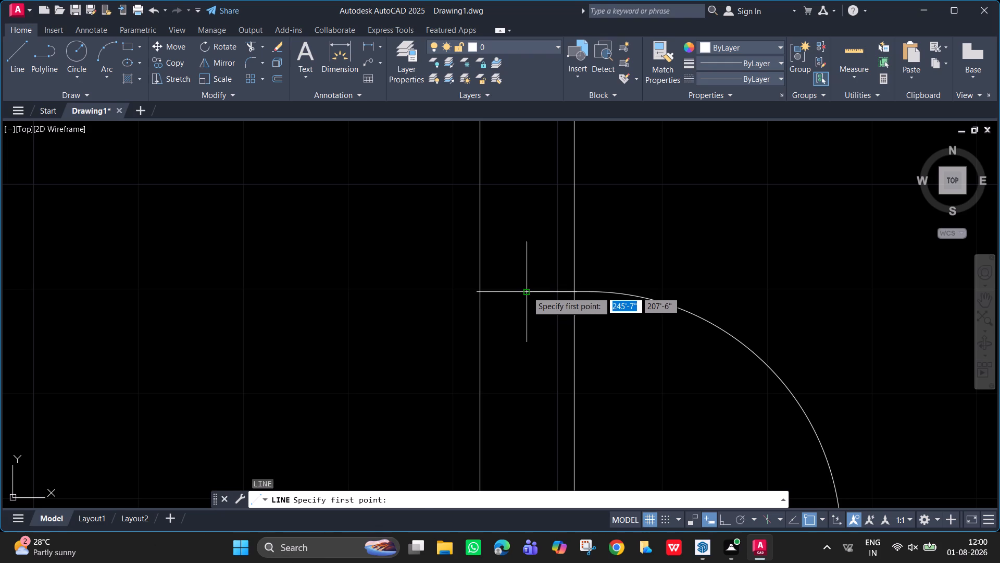
left_click(527, 291)
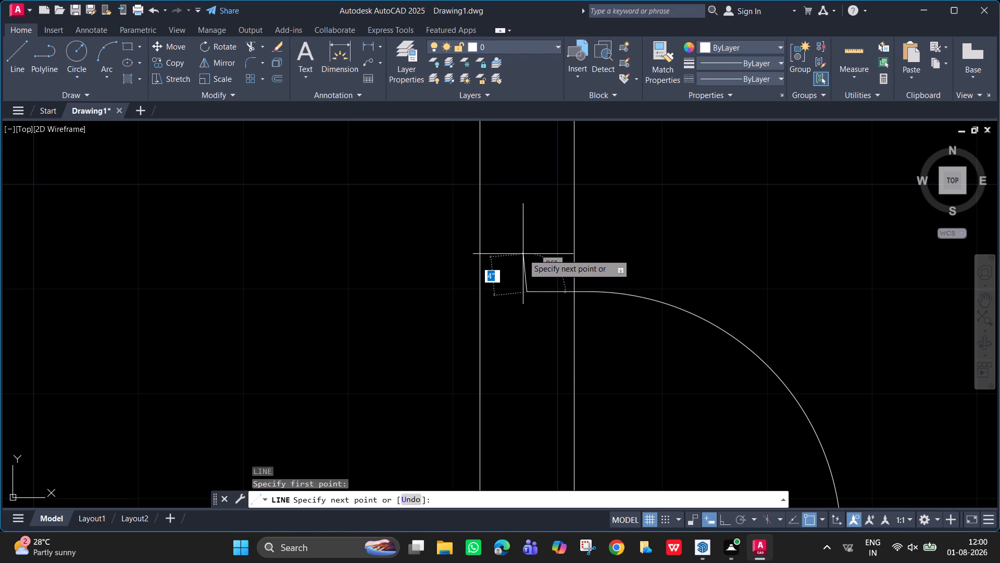
key("F8")
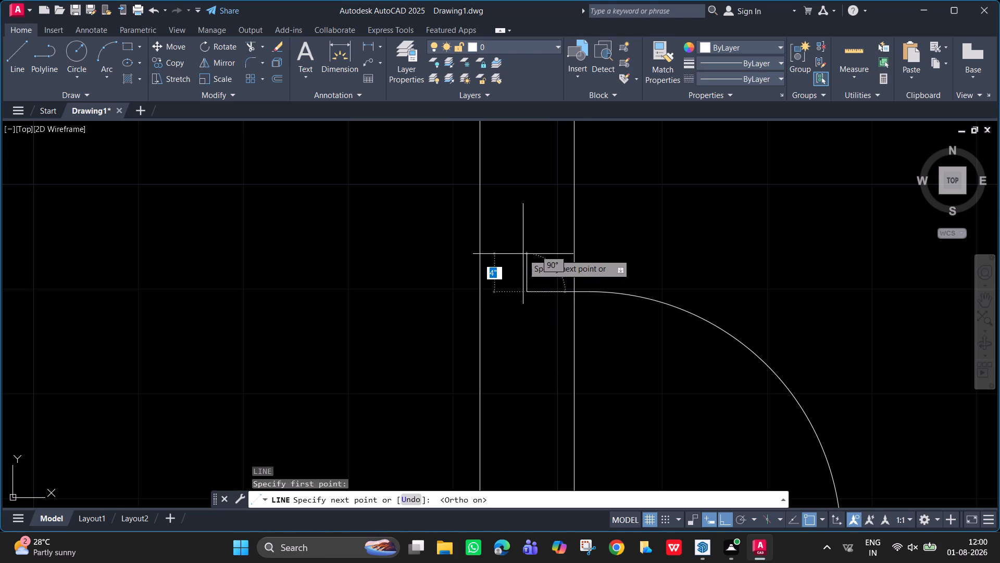
type("1\"")
key("Return")
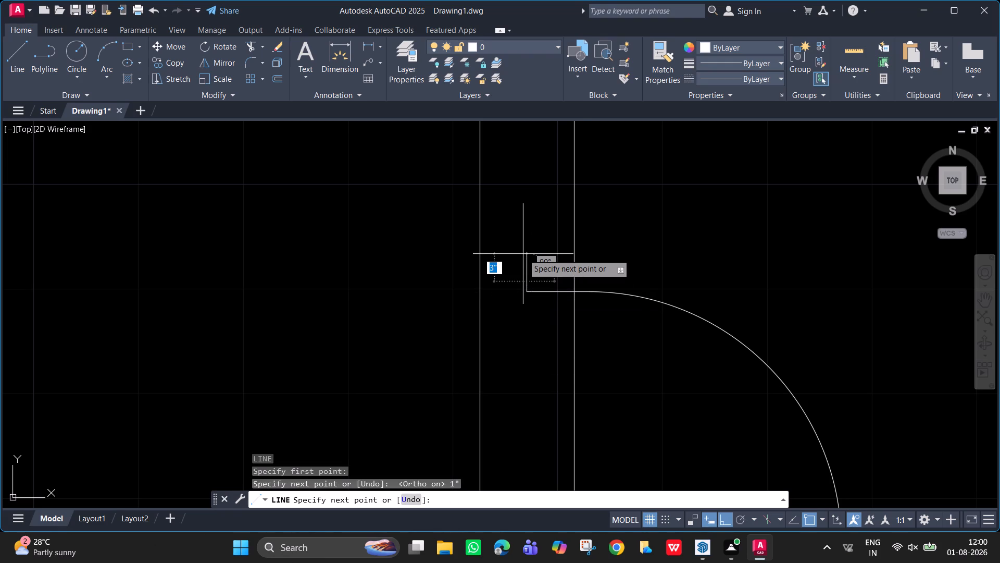
key("Escape")
scroll(529, 282, "up", 2)
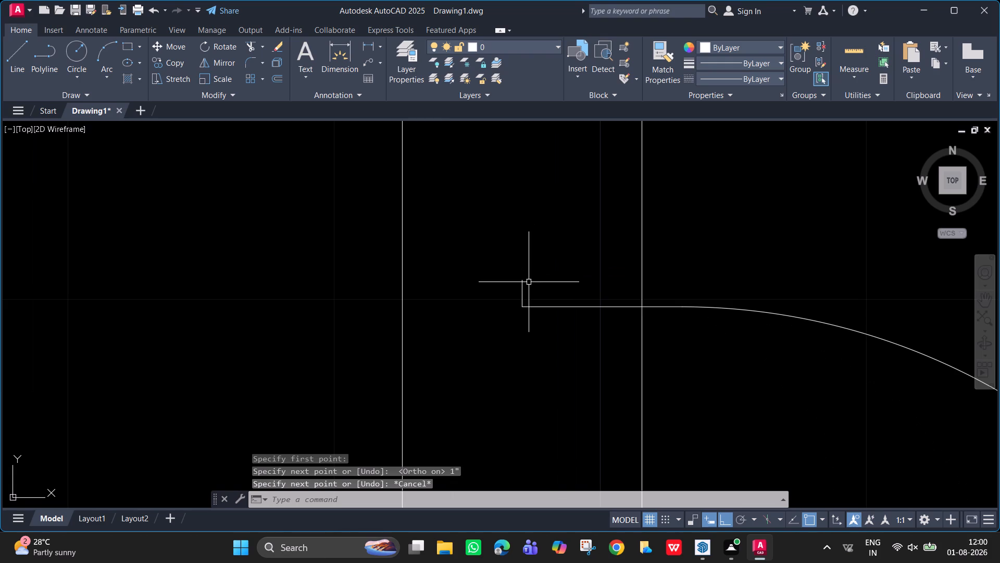
scroll(529, 282, "down", 4)
scroll(524, 302, "up", 2)
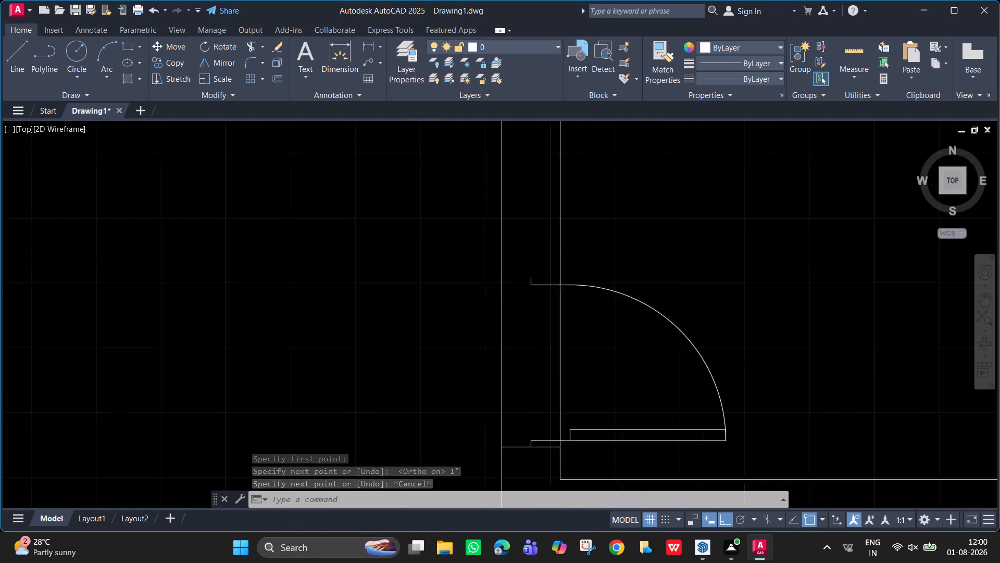
middle_click_drag(524, 303, 526, 326)
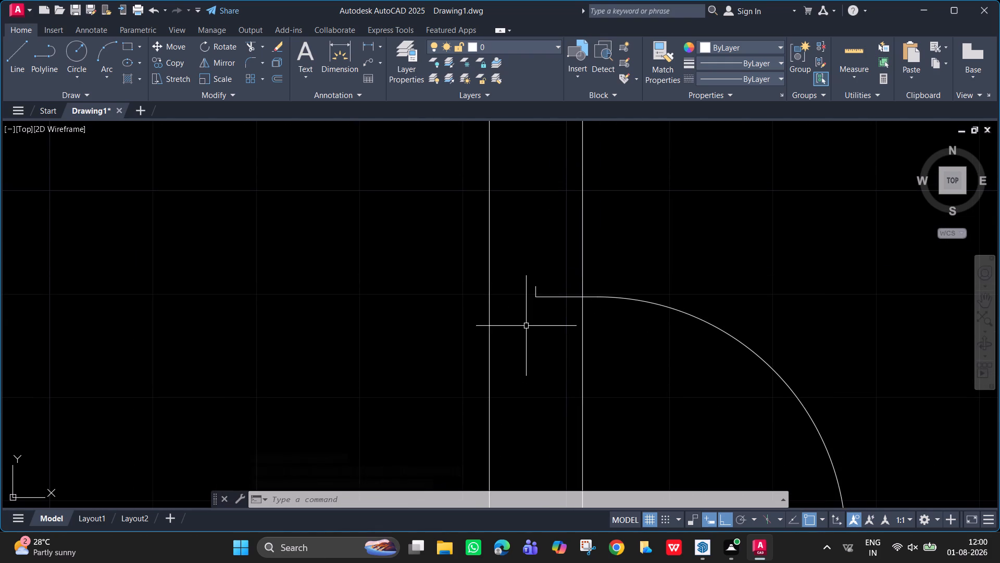
With object snap tracking on, draw lines from the top of the upper 1" line to the wall's east and west faces, forming a jamb.
key("l")
key("Return")
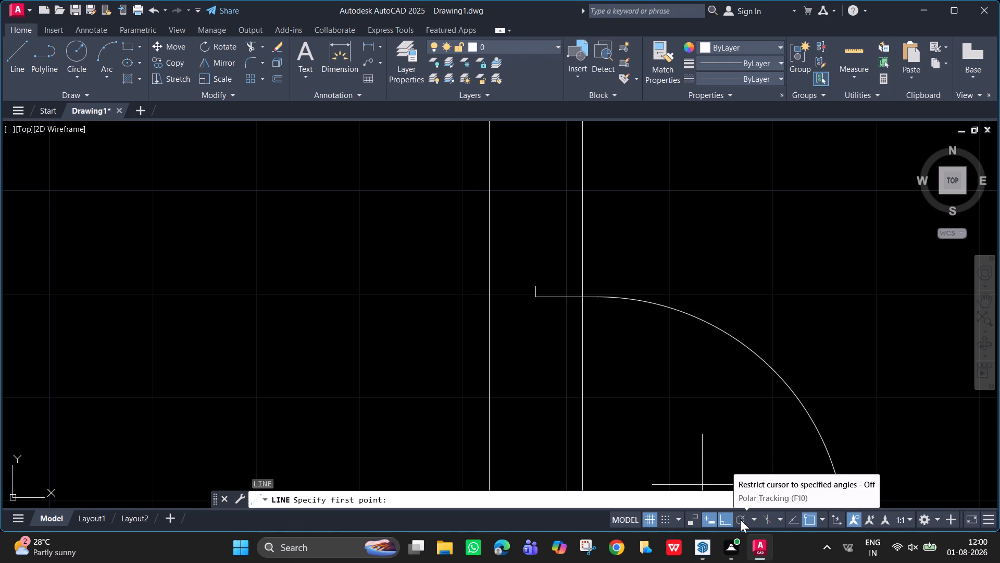
left_click(795, 519)
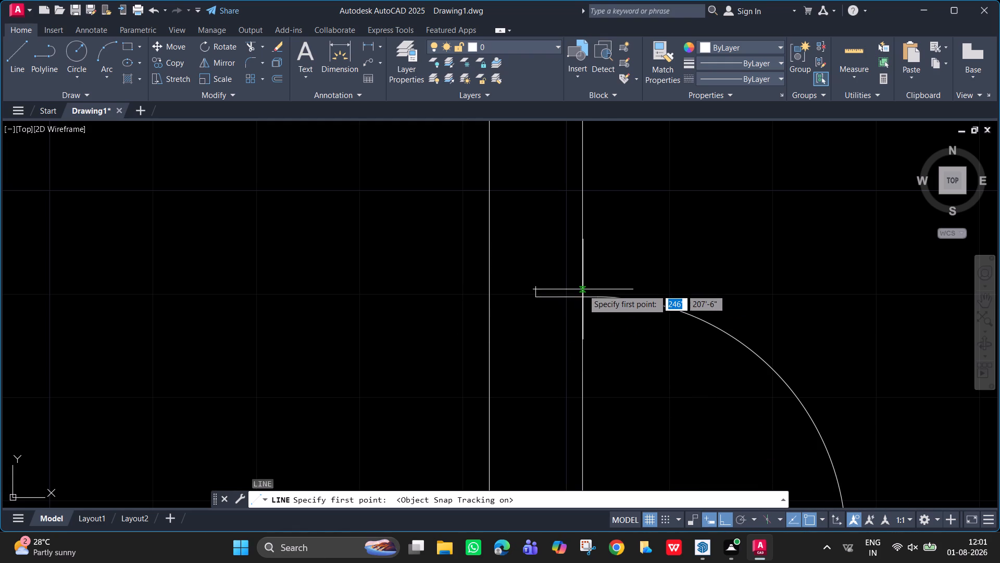
left_click(536, 285)
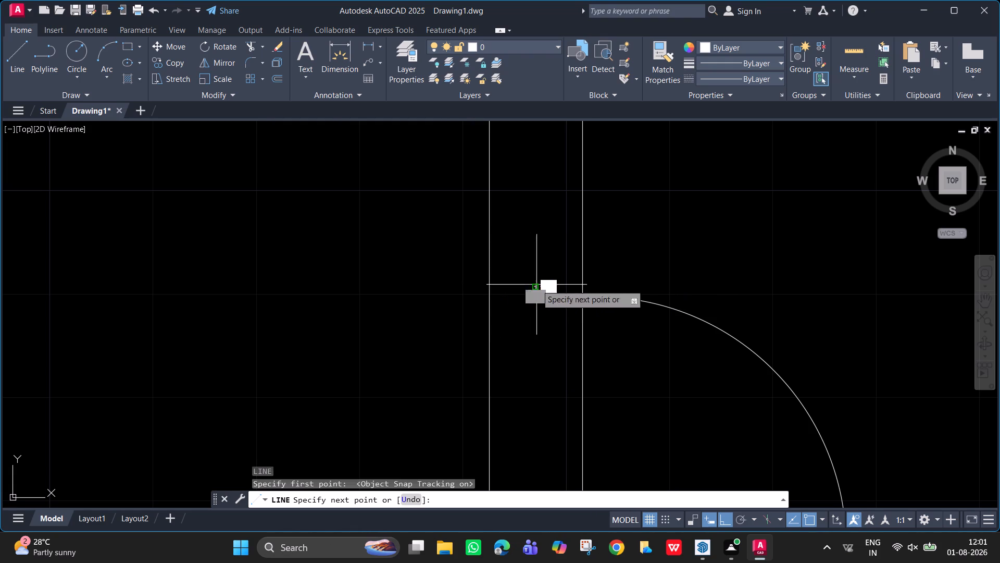
left_click(581, 287)
key("Escape")
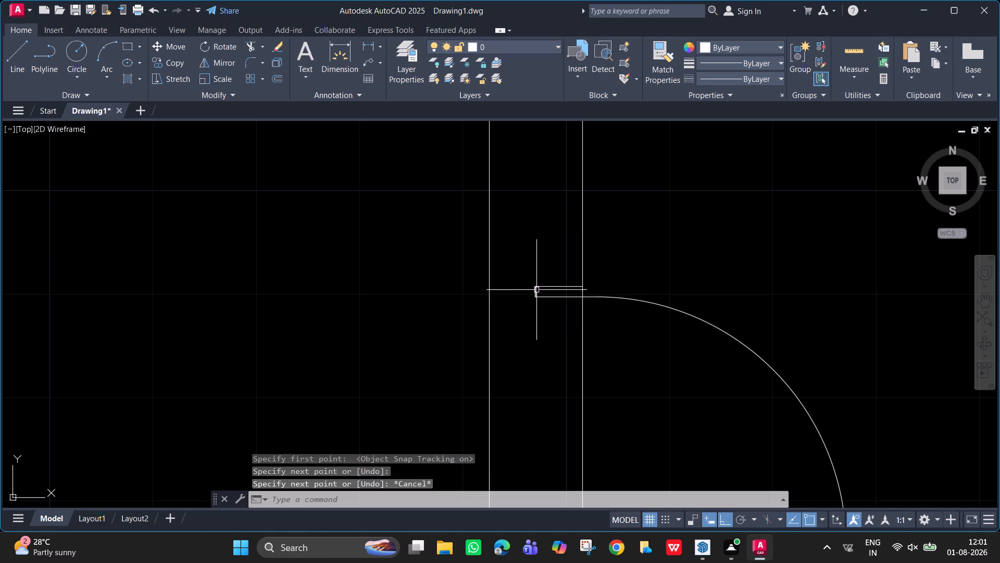
key("space")
left_click(537, 286)
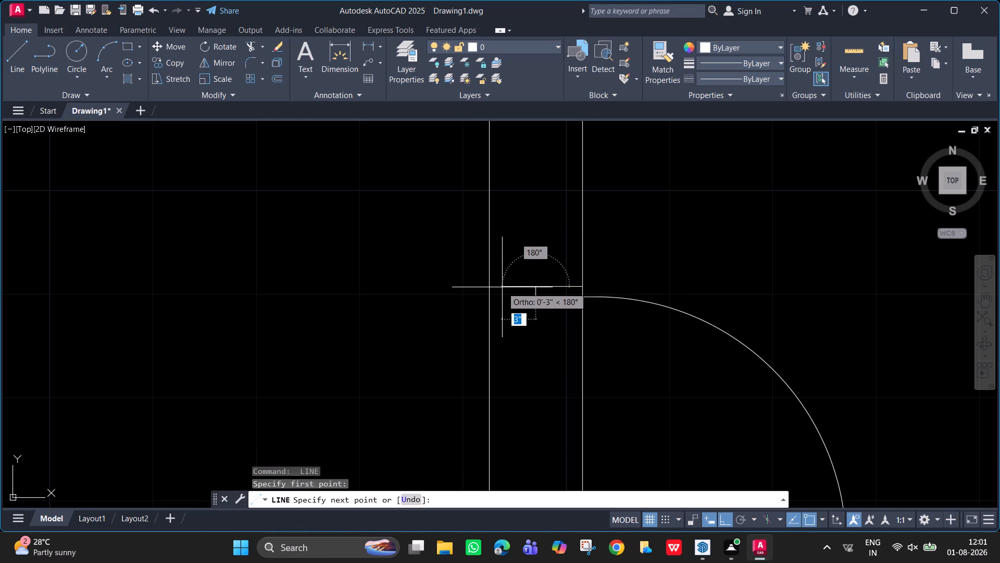
left_click(489, 285)
key("space")
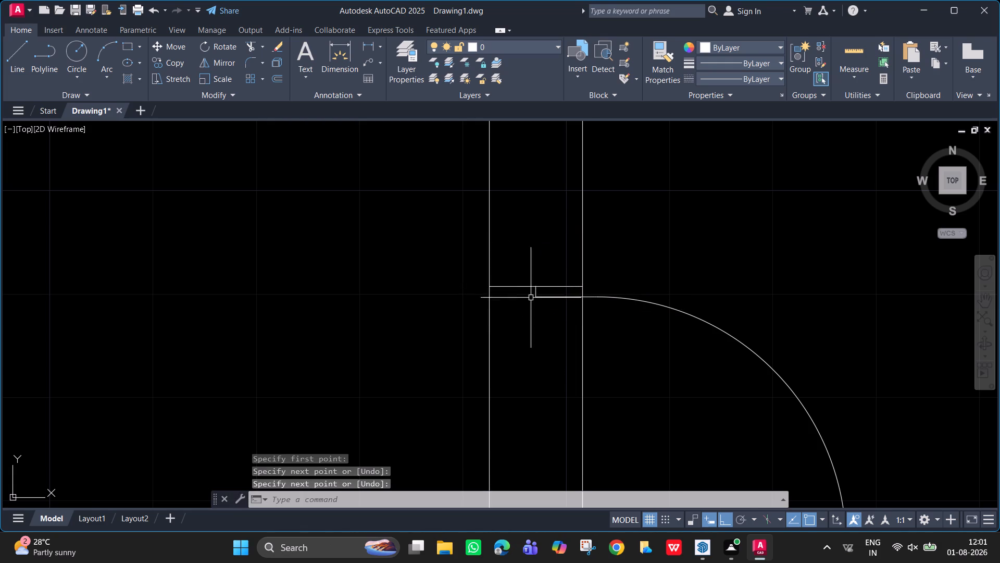
Join the two collinear halves of the upper jamb line into a single line.
scroll(532, 292, "up", 3)
left_click_drag(591, 290, 543, 249)
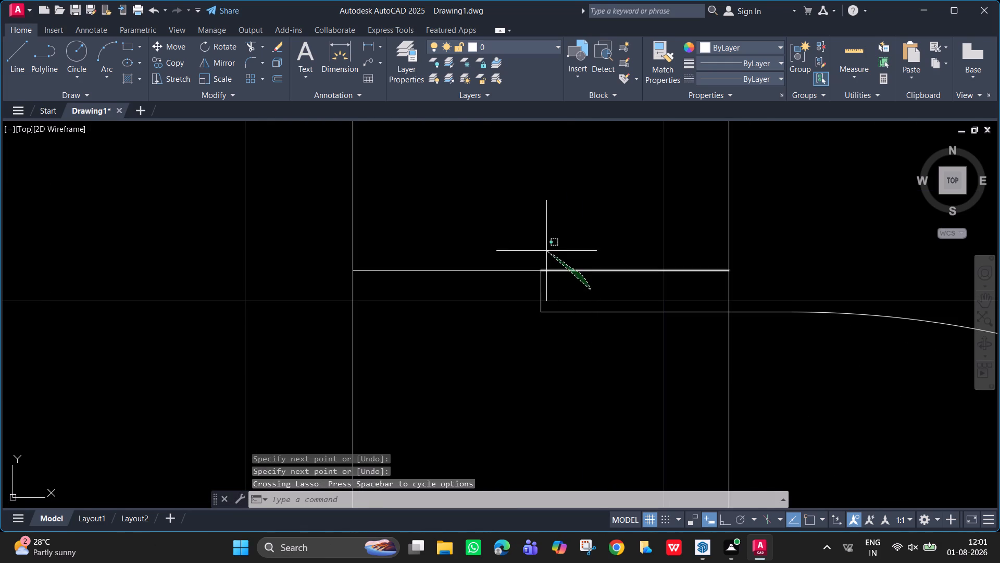
left_click_drag(543, 249, 527, 246)
left_click_drag(524, 249, 515, 293)
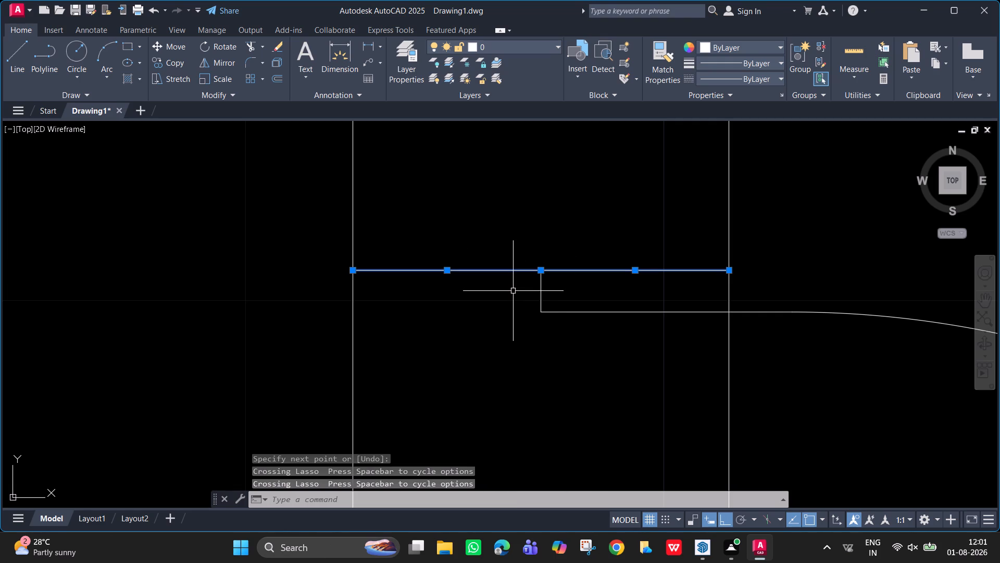
key("j")
key("Return")
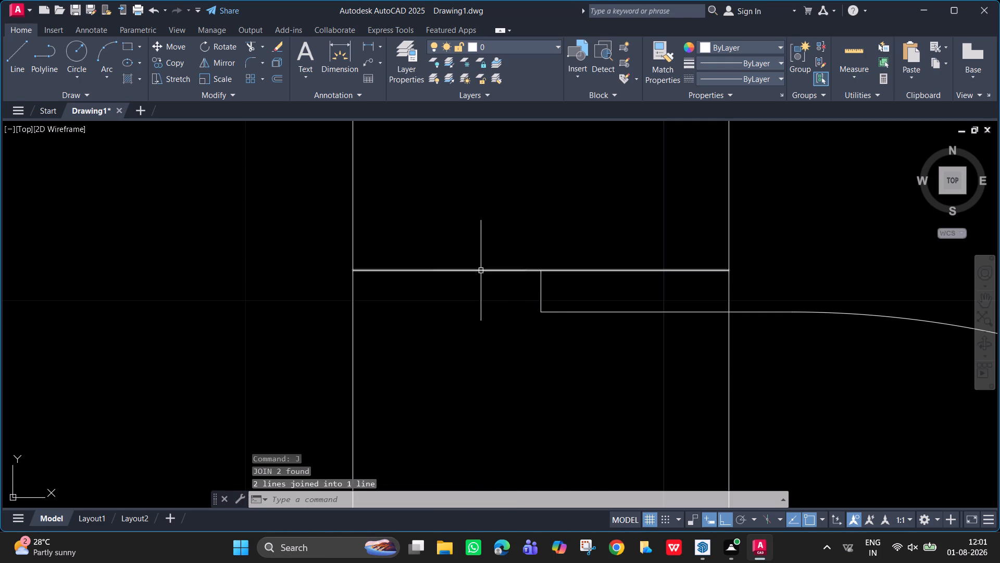
key("Escape")
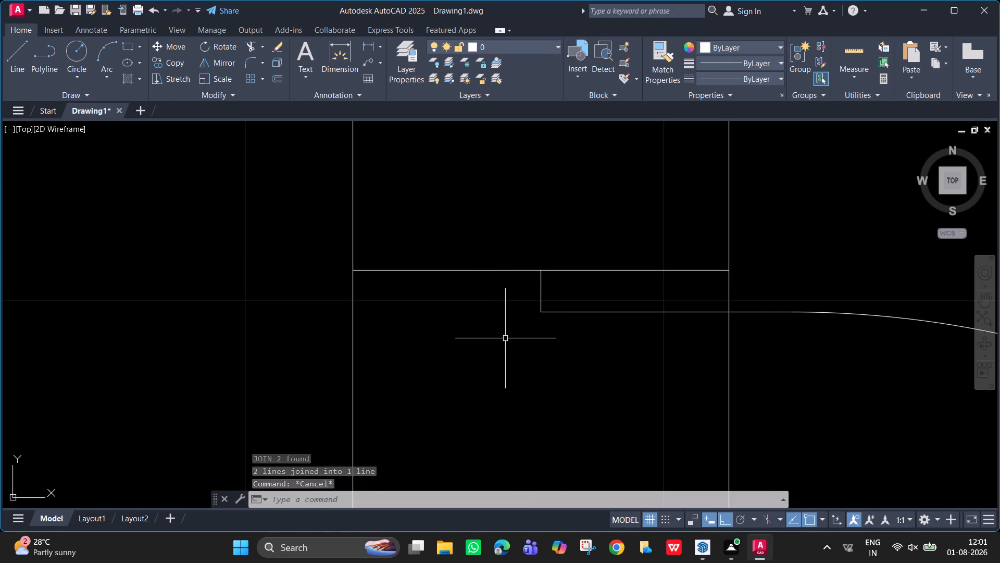
Trim the wall's east face line across the new door opening in the top small room's west wall.
scroll(589, 335, "down", 3)
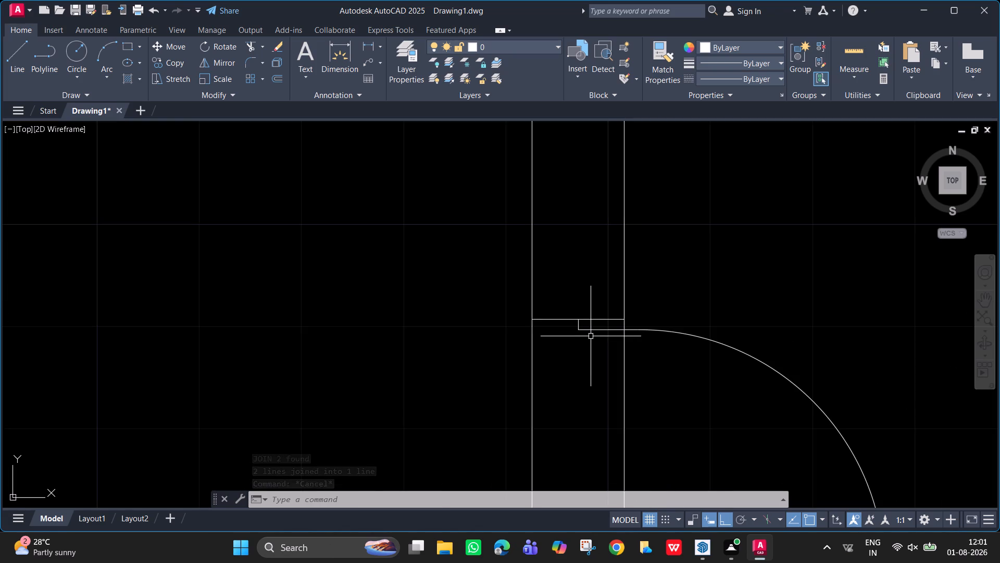
scroll(591, 336, "up", 1)
scroll(599, 350, "down", 3)
middle_click_drag(622, 450, 586, 424)
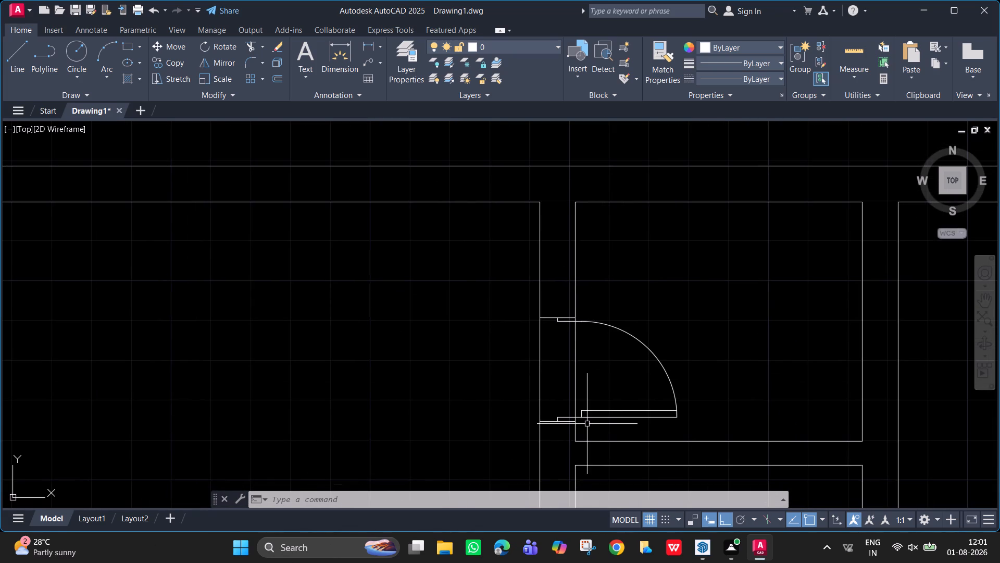
type("tr")
key("Return")
left_click_drag(574, 371, 484, 369)
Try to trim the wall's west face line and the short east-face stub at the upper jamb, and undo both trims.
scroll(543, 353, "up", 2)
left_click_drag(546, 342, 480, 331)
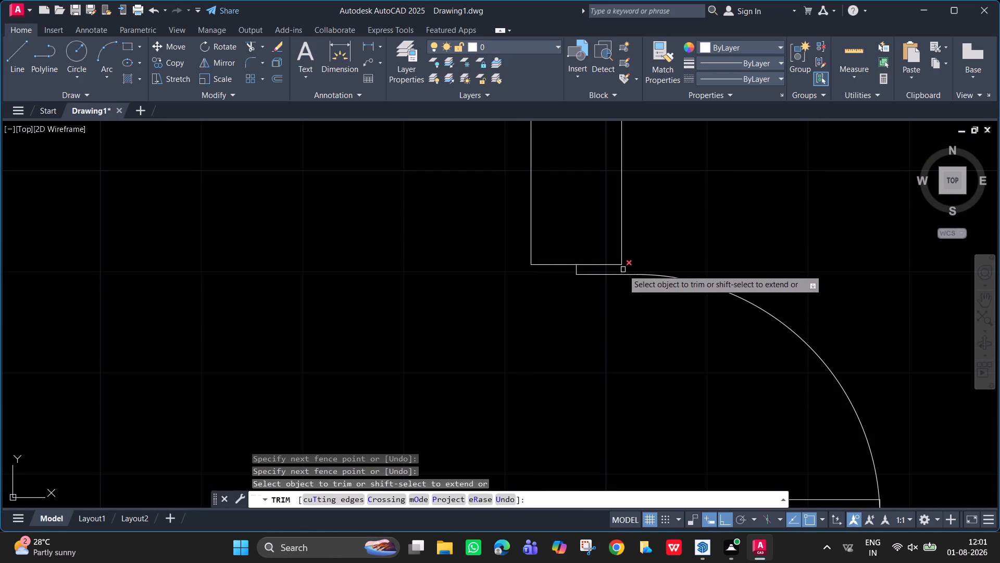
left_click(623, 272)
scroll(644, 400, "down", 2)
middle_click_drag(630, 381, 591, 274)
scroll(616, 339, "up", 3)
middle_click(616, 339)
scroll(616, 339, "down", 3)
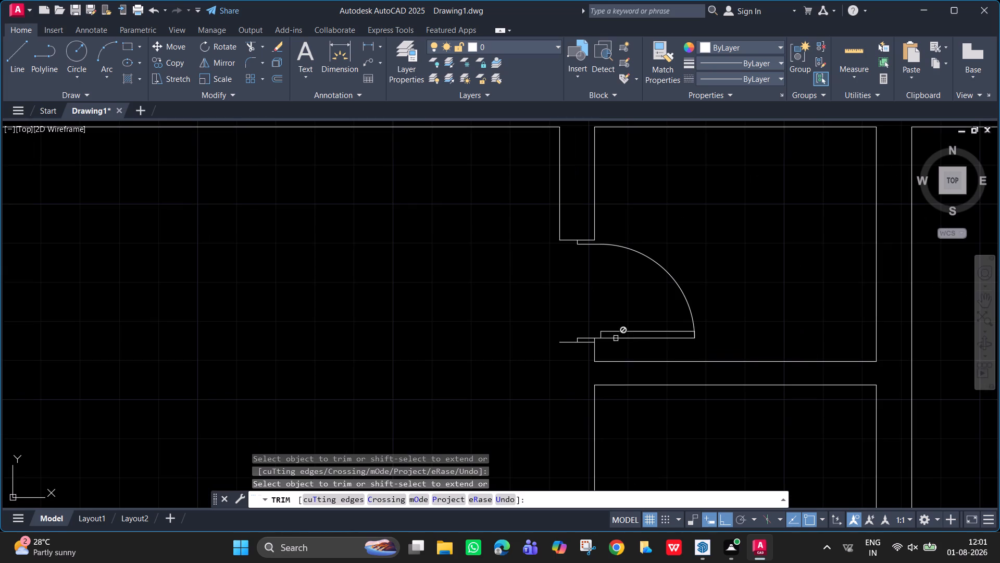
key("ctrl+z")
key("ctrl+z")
Trim the wall's west face line between the upper and lower jamb lines of the top small room's doorway.
scroll(610, 361, "down", 2)
middle_click_drag(608, 361, 603, 354)
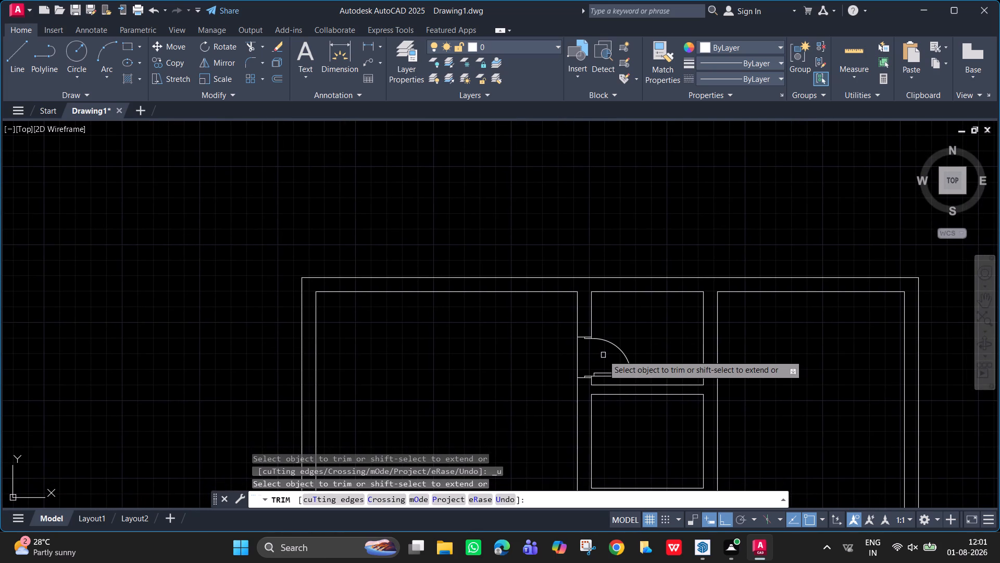
left_click(577, 352)
left_click_drag(599, 360, 541, 351)
left_click(541, 350)
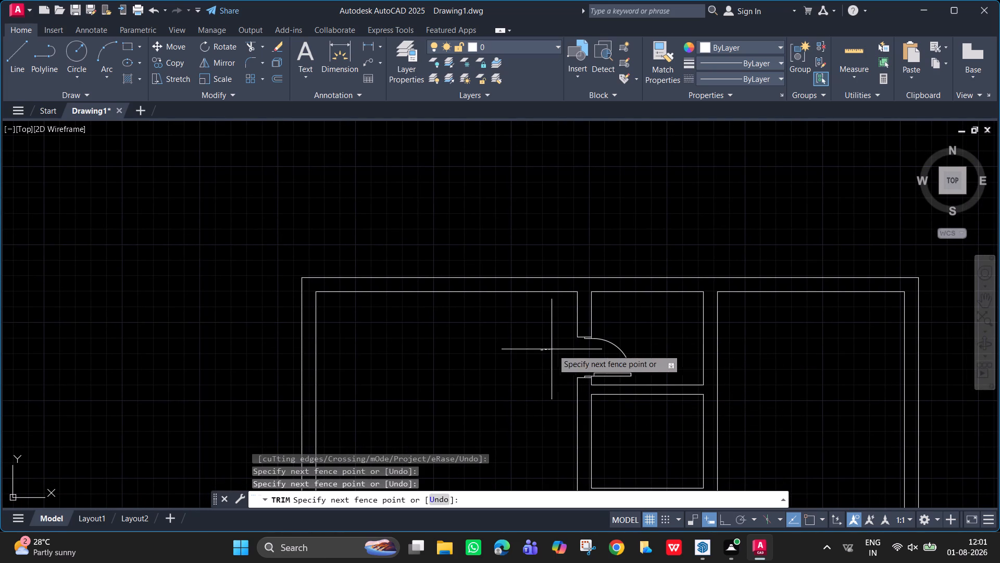
key("Escape")
Trim the short east-face wall stubs between the door frame and the lower and upper jamb lines.
middle_click_drag(598, 387, 576, 303)
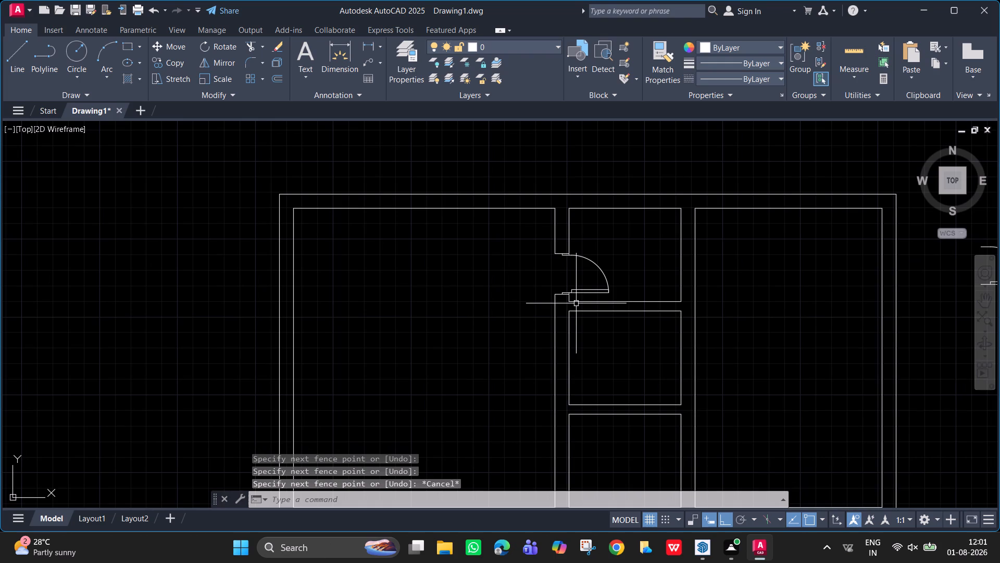
scroll(493, 309, "up", 2)
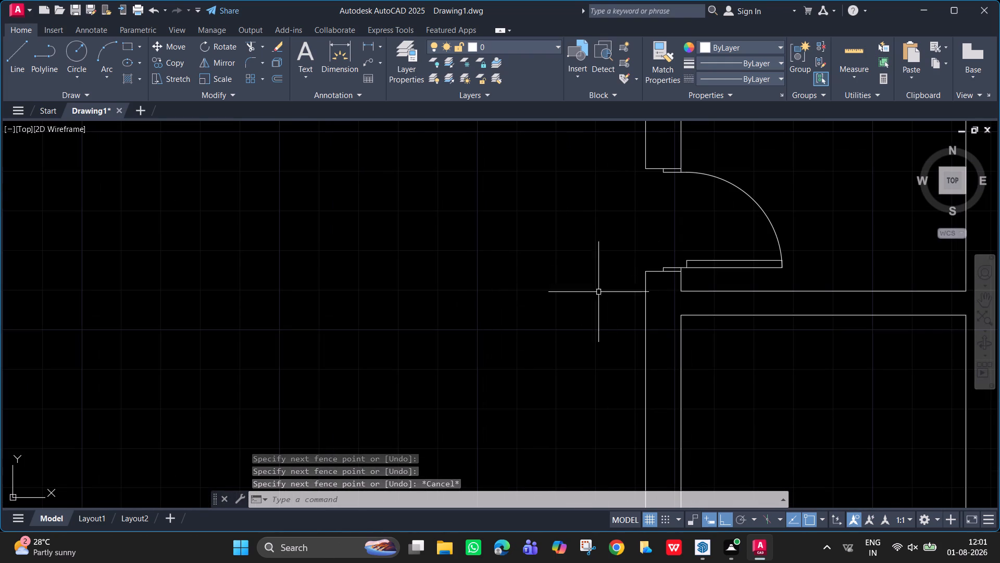
scroll(679, 249, "up", 3)
key("space")
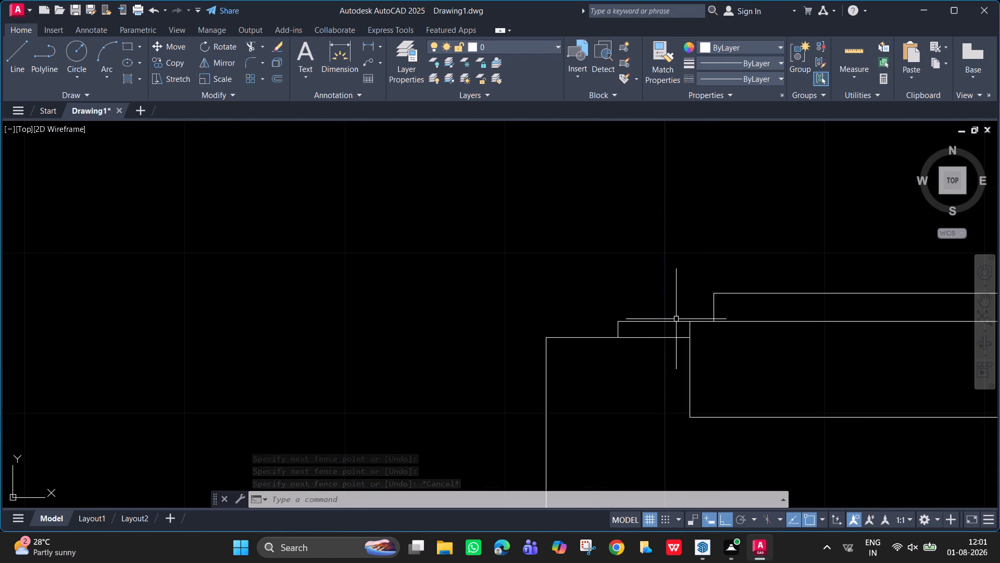
left_click(691, 331)
scroll(711, 213, "down", 2)
middle_click_drag(709, 217, 614, 269)
scroll(602, 165, "up", 3)
middle_click_drag(604, 187, 602, 284)
left_click(616, 216)
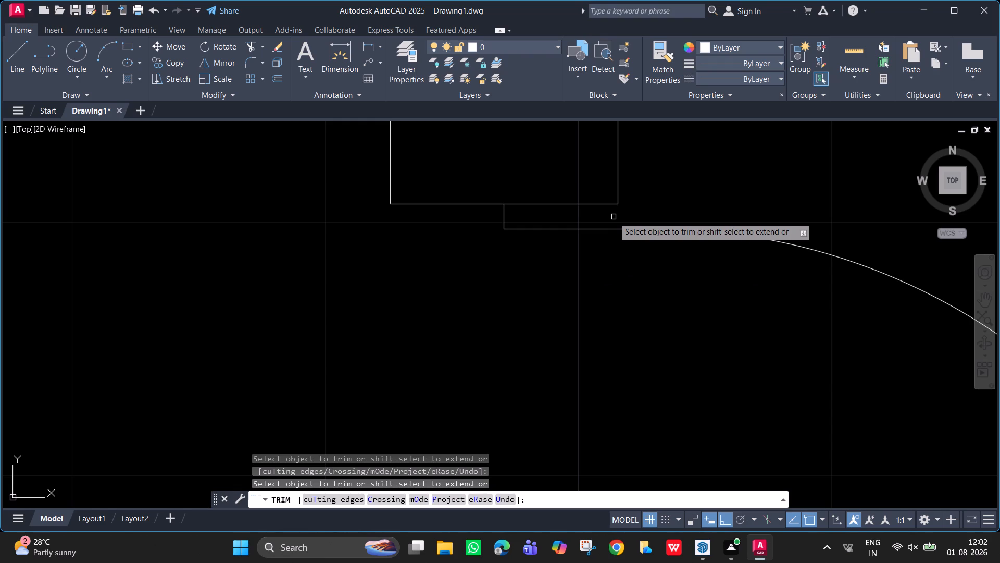
scroll(634, 288, "down", 4)
middle_click_drag(616, 290, 568, 276)
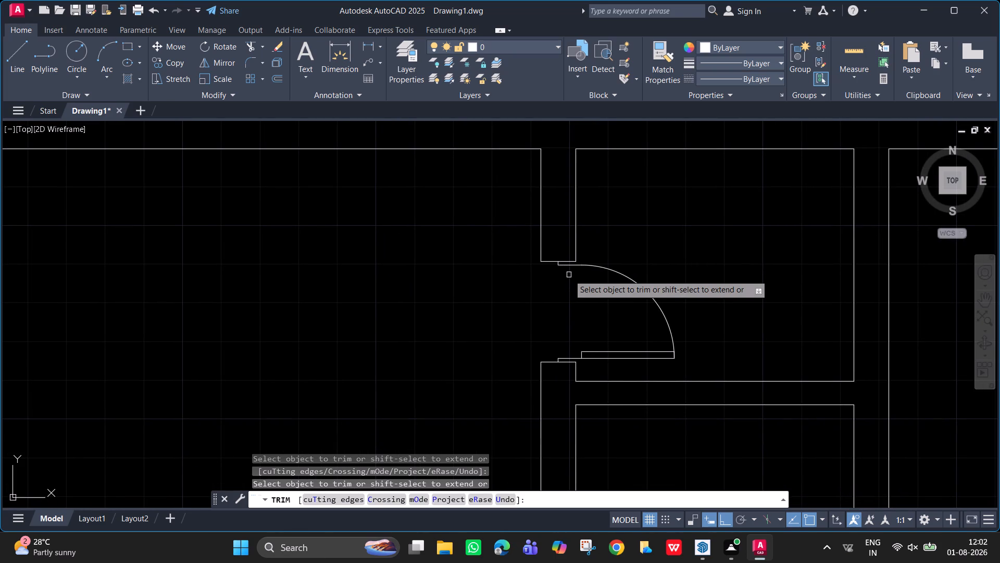
scroll(649, 292, "down", 2)
middle_click_drag(665, 283, 645, 271)
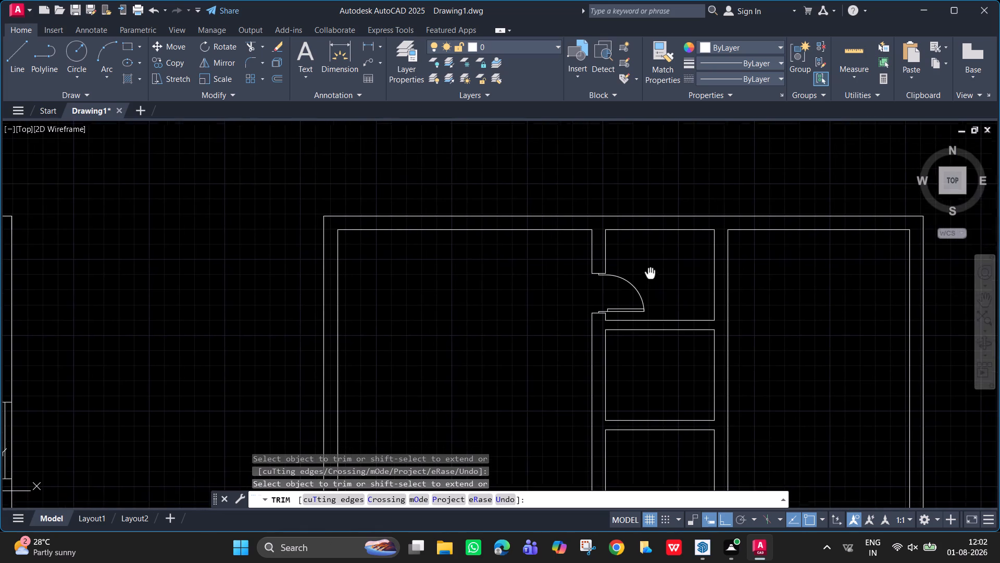
middle_click_drag(645, 271, 644, 270)
key("Escape")
Copy the fitted door block from its southeast corner to an open spot in the large room east of the small rooms.
middle_click_drag(709, 374, 667, 319)
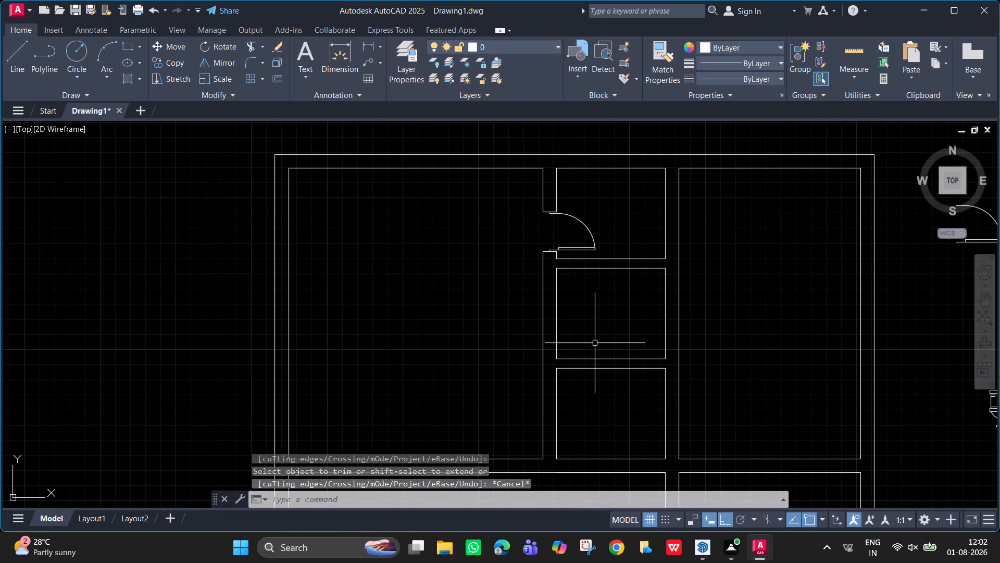
left_click(595, 250)
type("co")
key("Return")
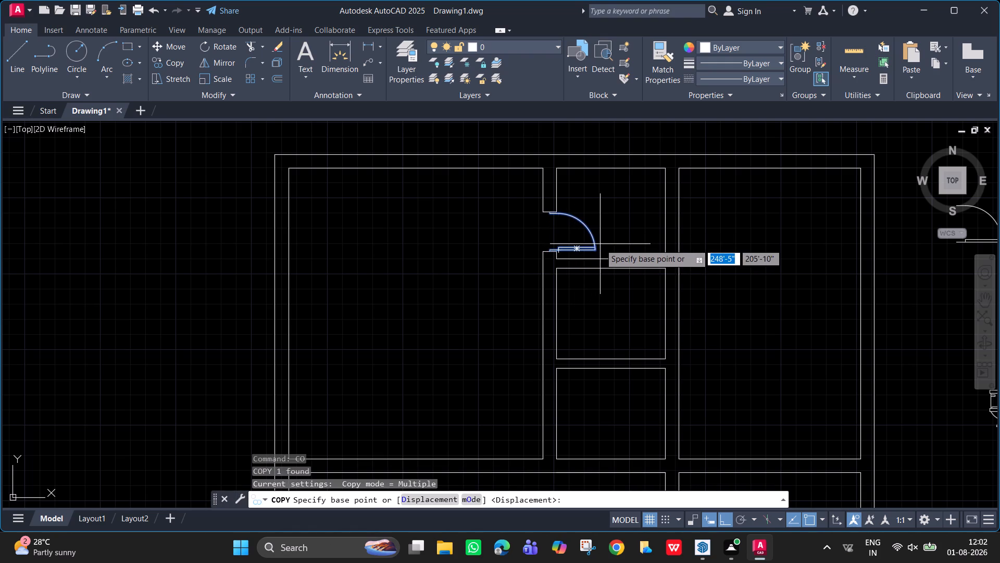
left_click(595, 251)
left_click(781, 227)
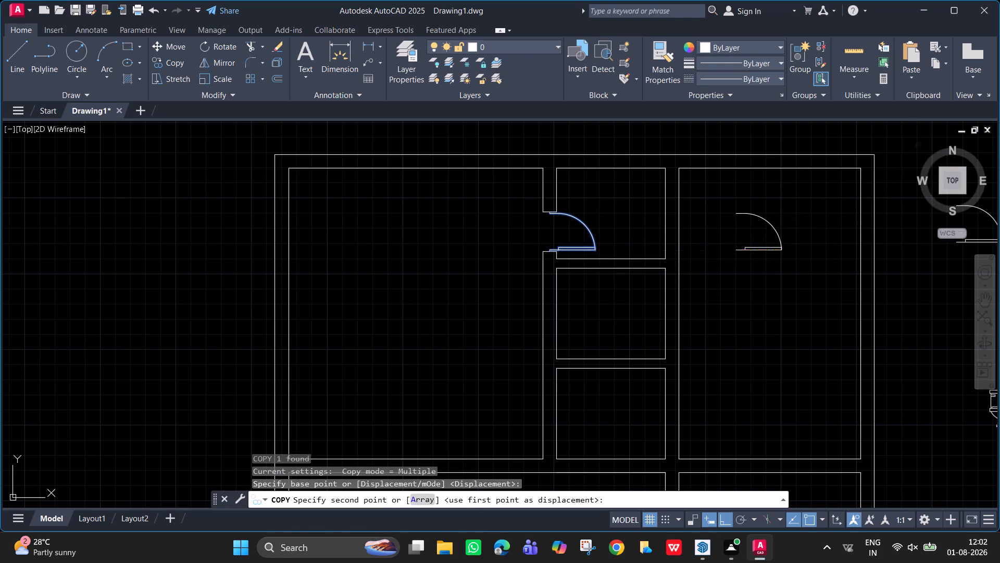
key("space")
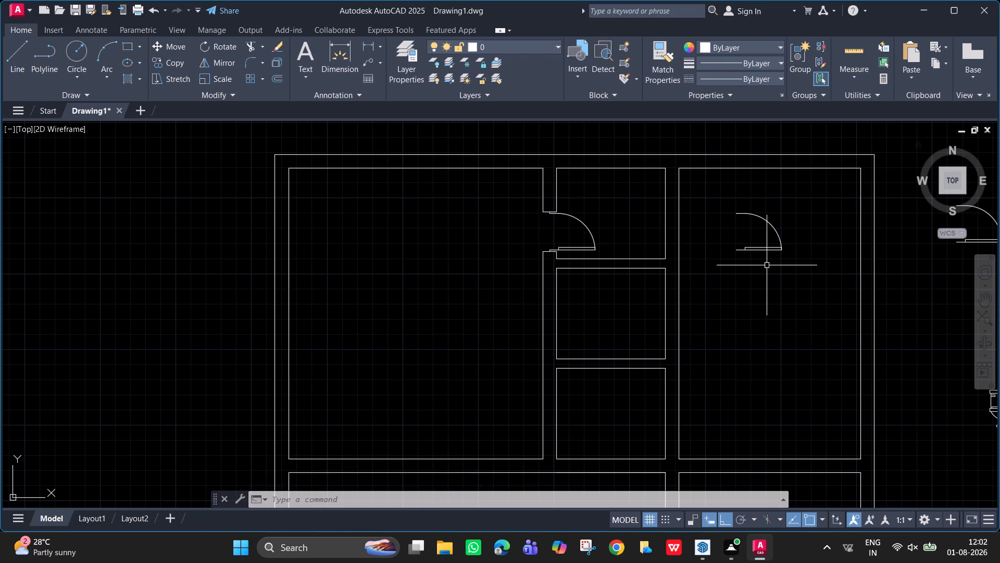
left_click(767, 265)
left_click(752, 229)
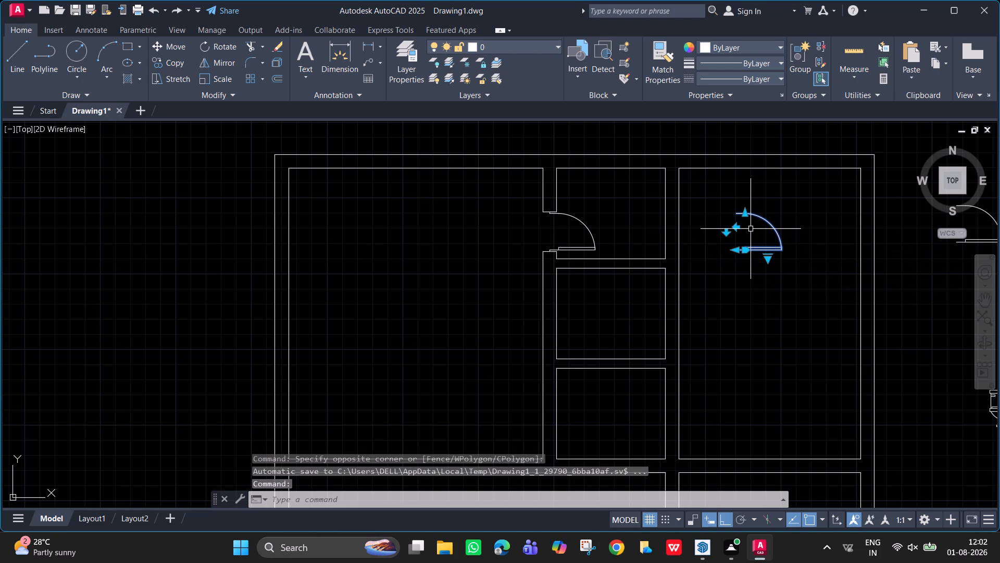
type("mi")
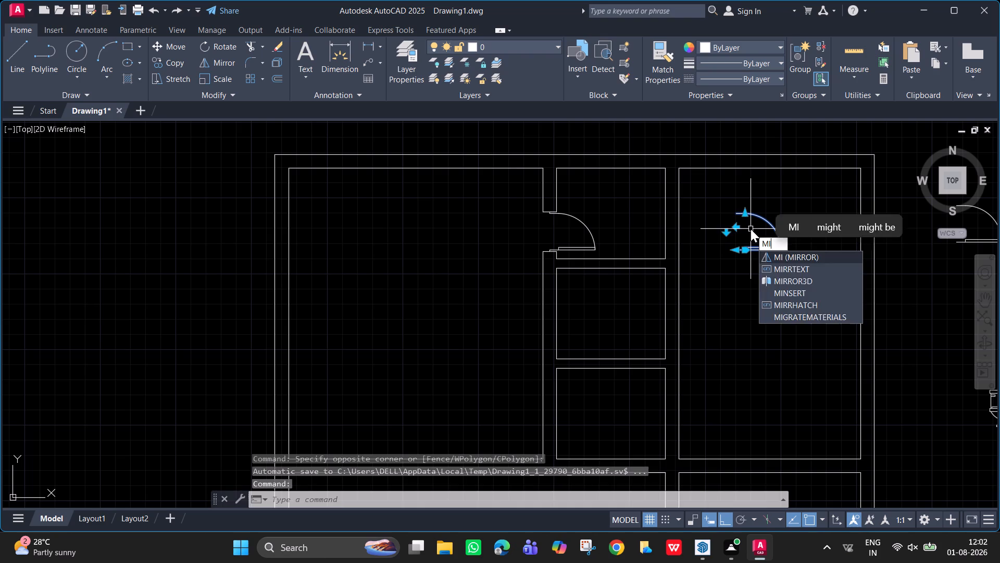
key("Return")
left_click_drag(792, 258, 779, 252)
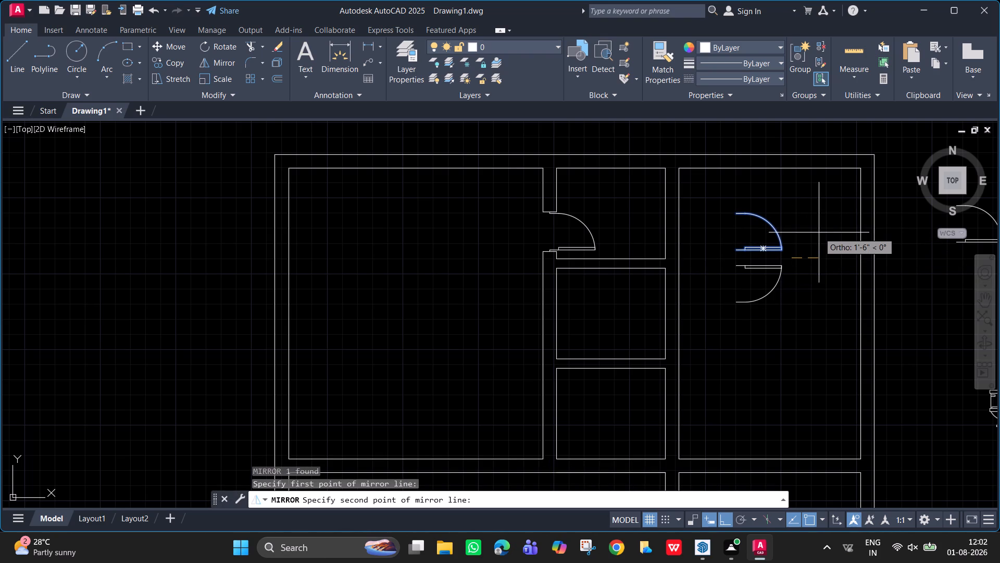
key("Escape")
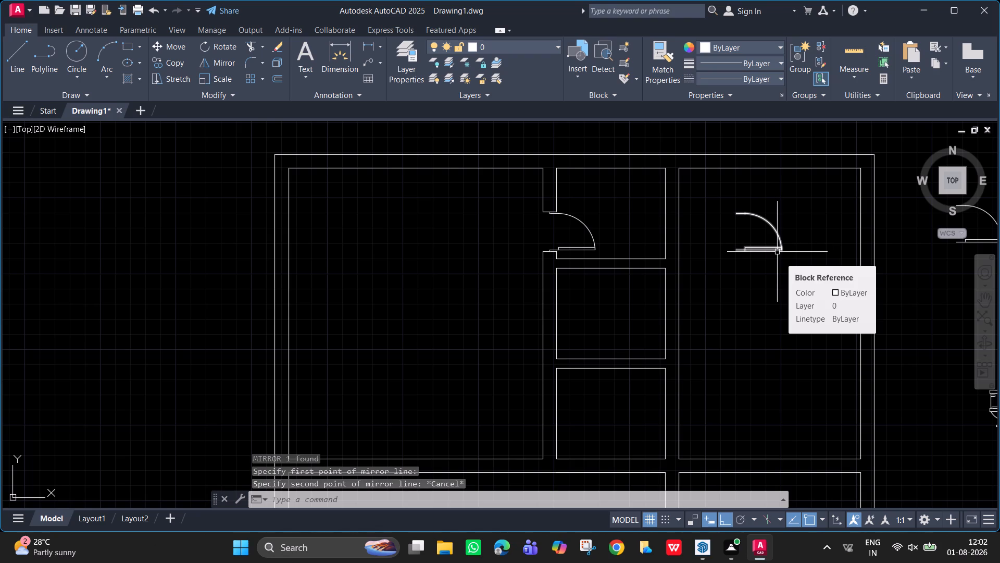
Rotate the loose door copy in the east room 180° about its frame's southwest end.
left_click(777, 252)
type("rp")
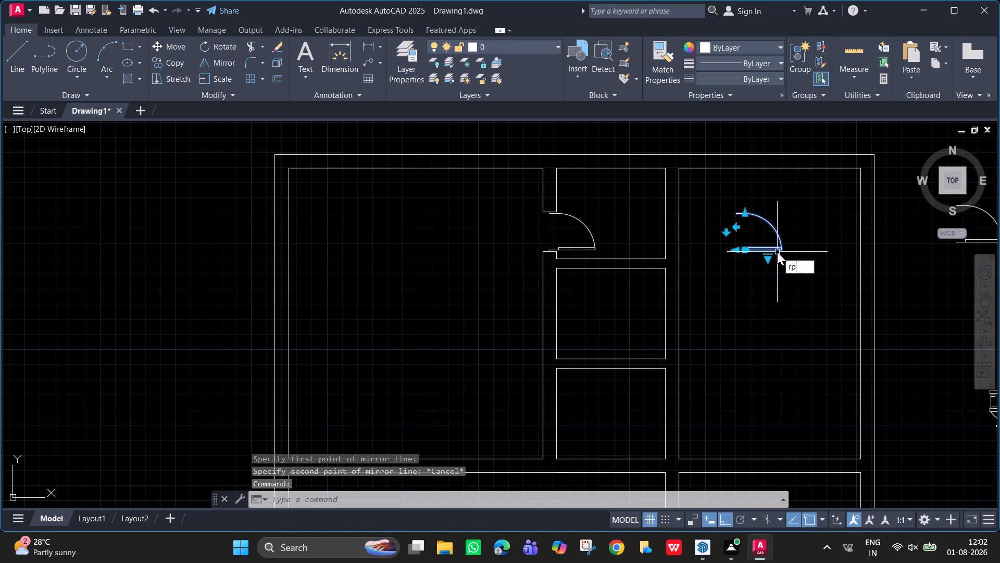
key("BackSpace")
key("o")
key("Return")
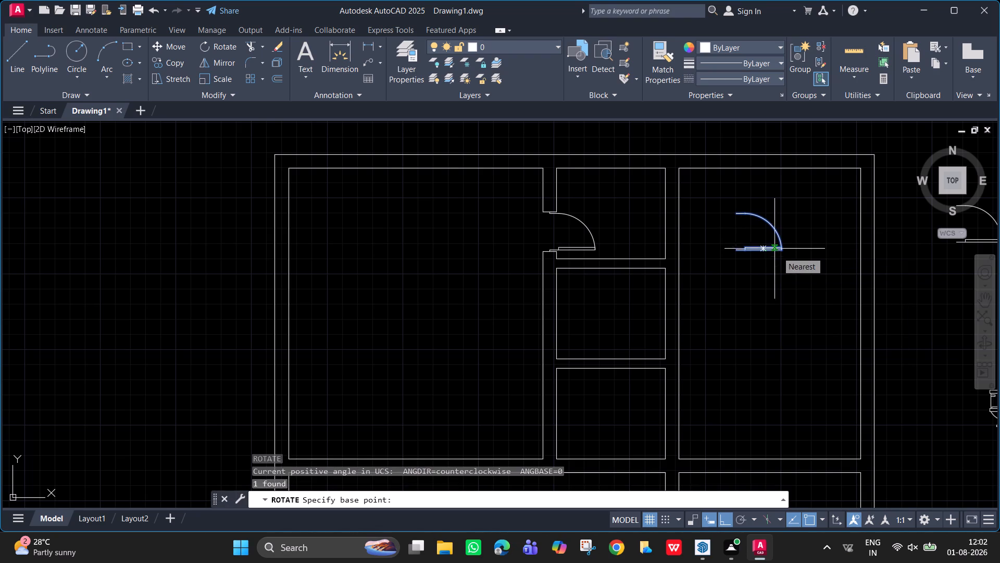
left_click(736, 250)
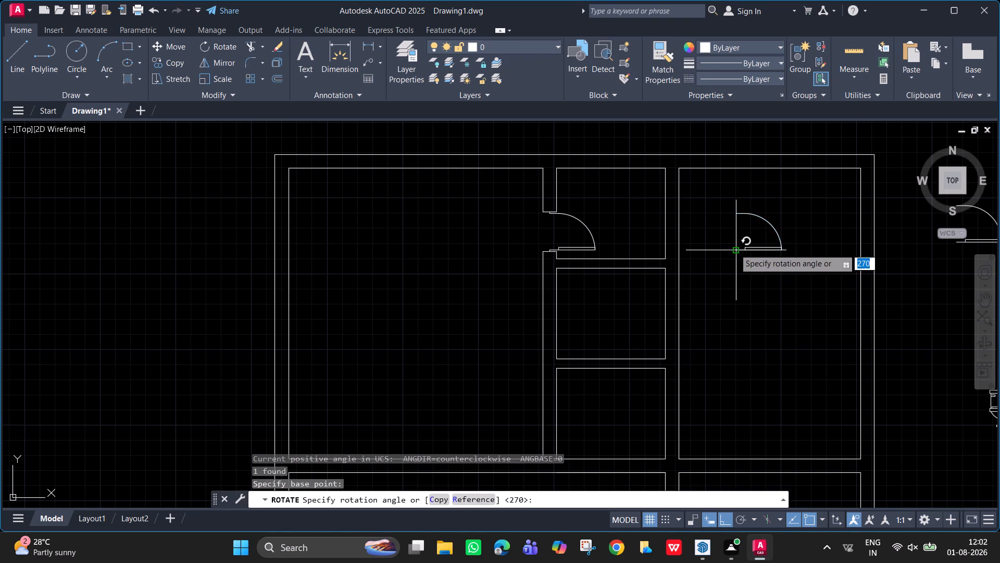
left_click(709, 243)
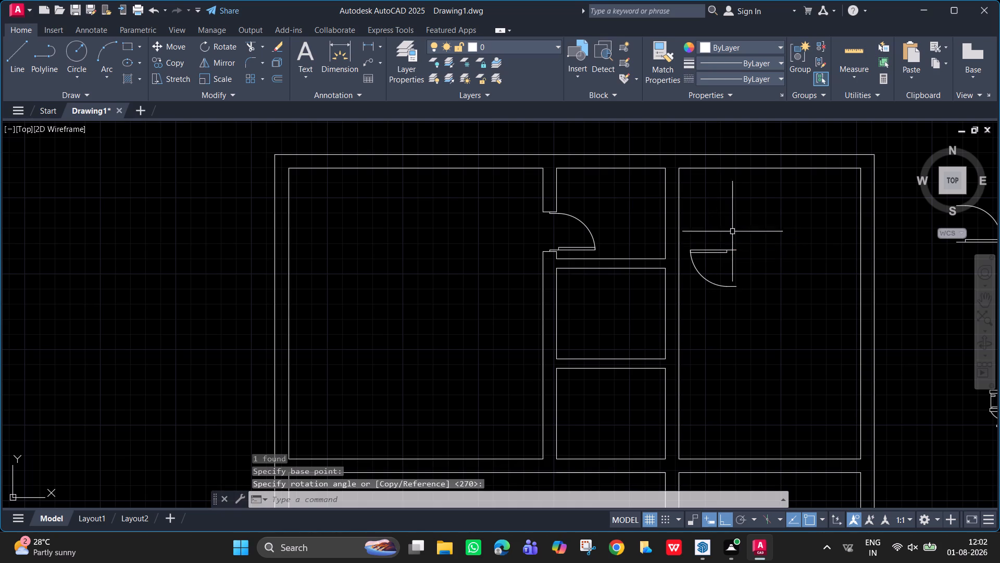
key("Escape")
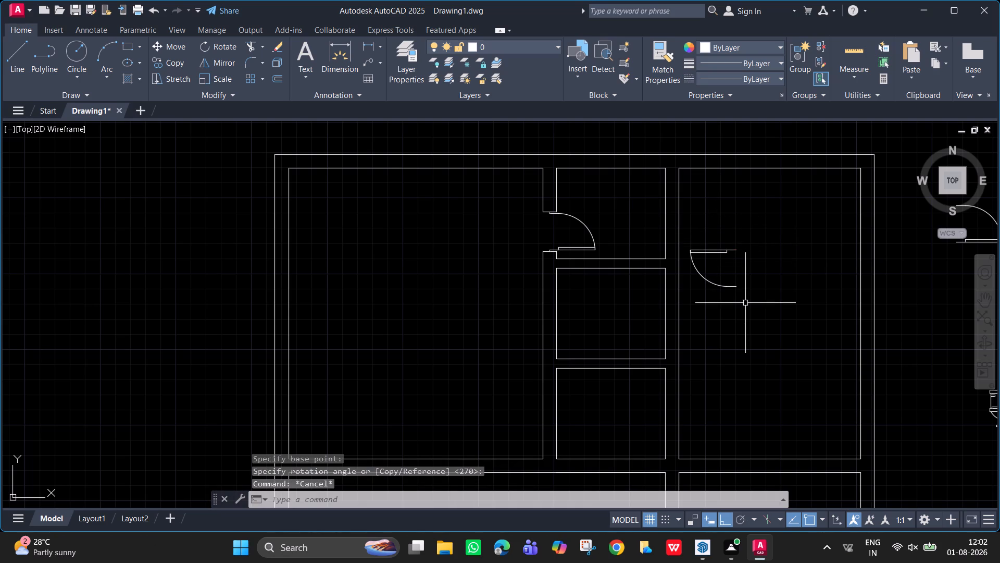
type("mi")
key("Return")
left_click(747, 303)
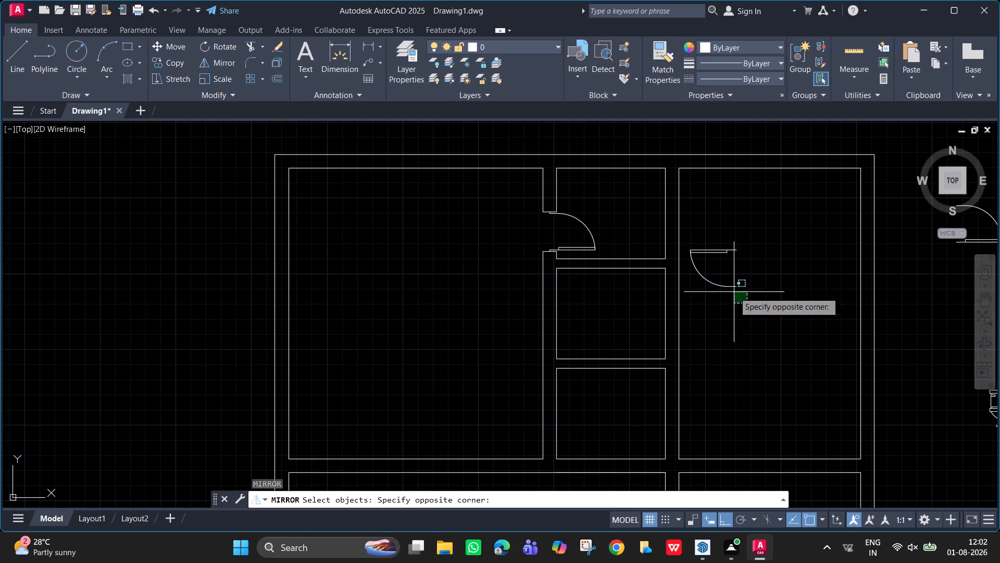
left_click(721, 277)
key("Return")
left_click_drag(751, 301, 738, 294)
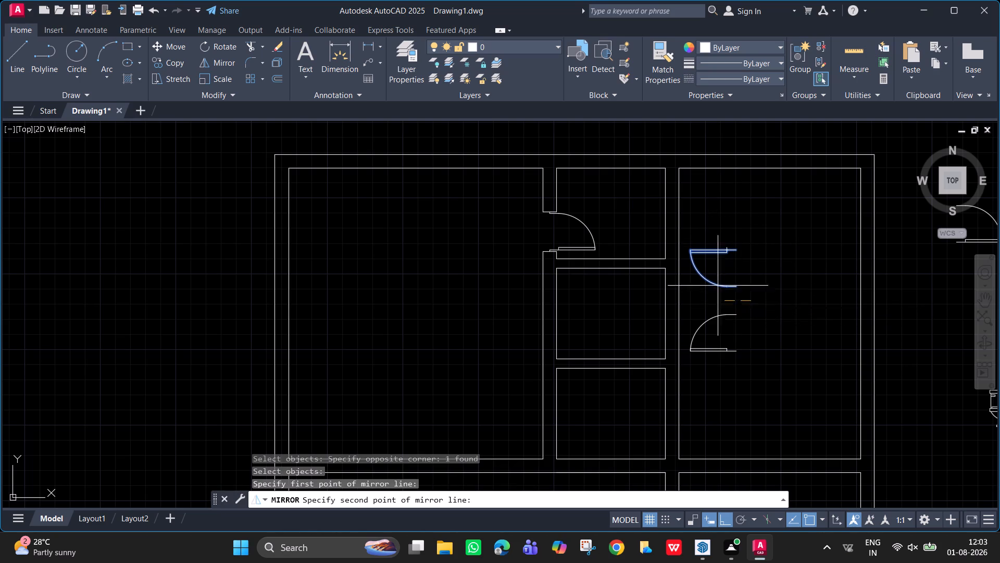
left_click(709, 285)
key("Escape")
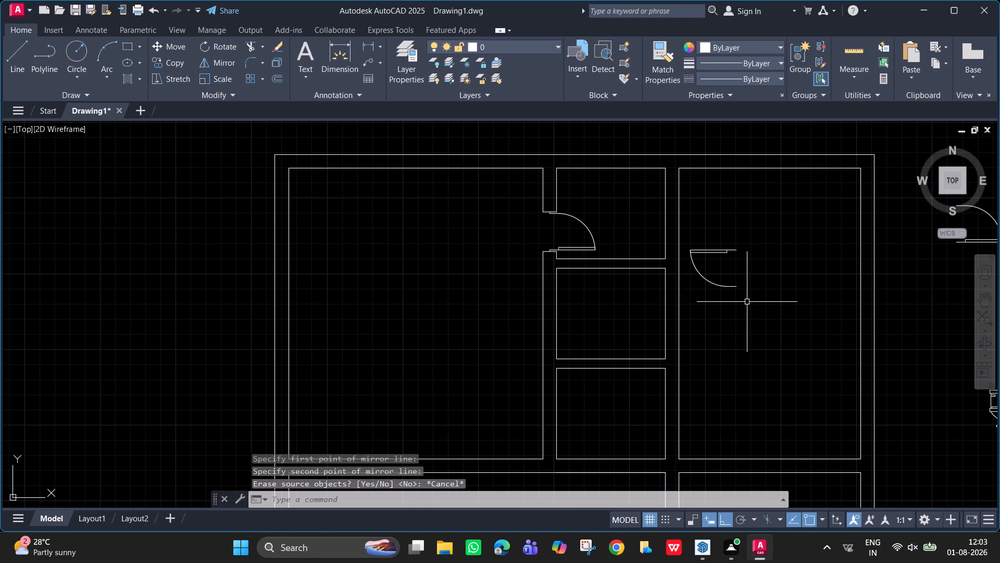
Mirror the loose door copy in the east room about a horizontal line just south of it, erasing the source door.
key("space")
left_click(729, 288)
key("space")
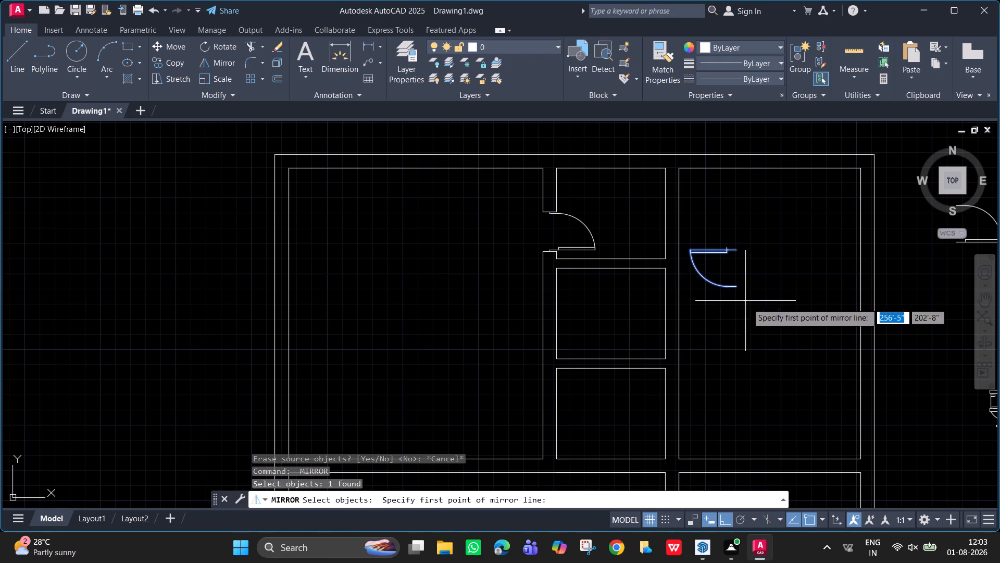
left_click_drag(749, 304, 729, 298)
left_click(712, 288)
left_click_drag(735, 316, 712, 288)
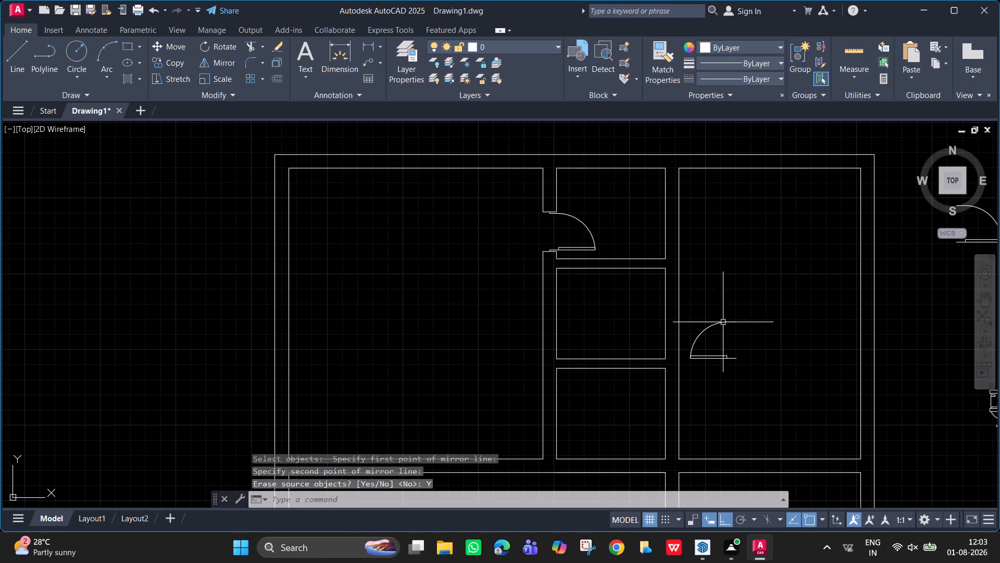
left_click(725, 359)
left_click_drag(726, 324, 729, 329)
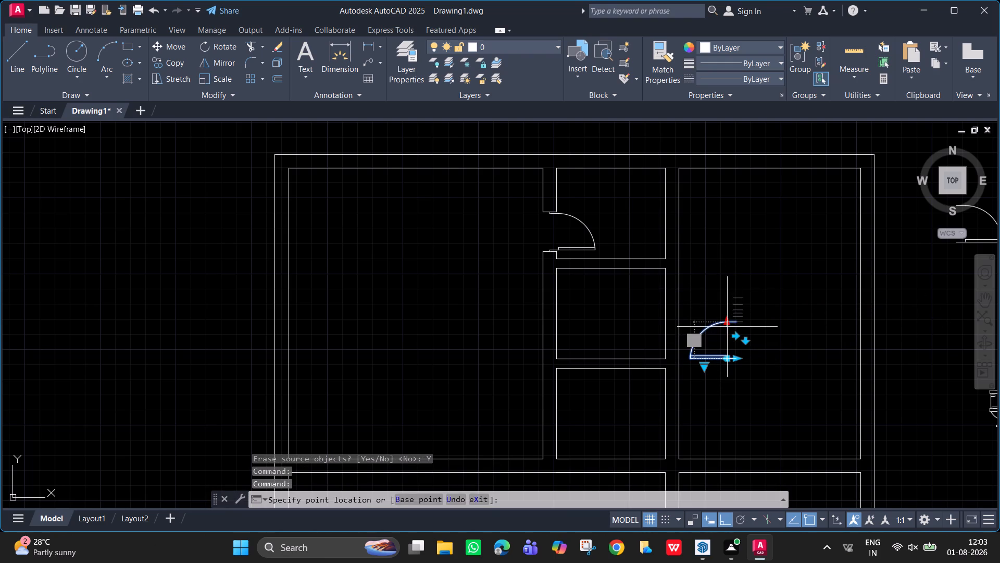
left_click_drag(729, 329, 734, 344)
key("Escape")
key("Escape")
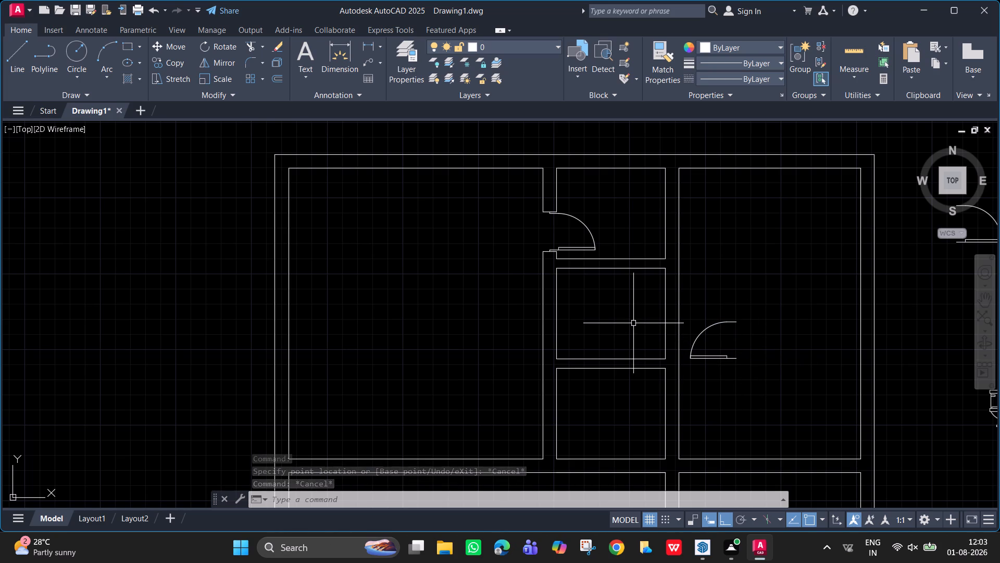
Draw a jamb line across the wall east of the middle small room, starting 5" north of that room's southeast inside corner.
scroll(657, 344, "up", 2)
middle_click(657, 344)
middle_click_drag(657, 344, 581, 306)
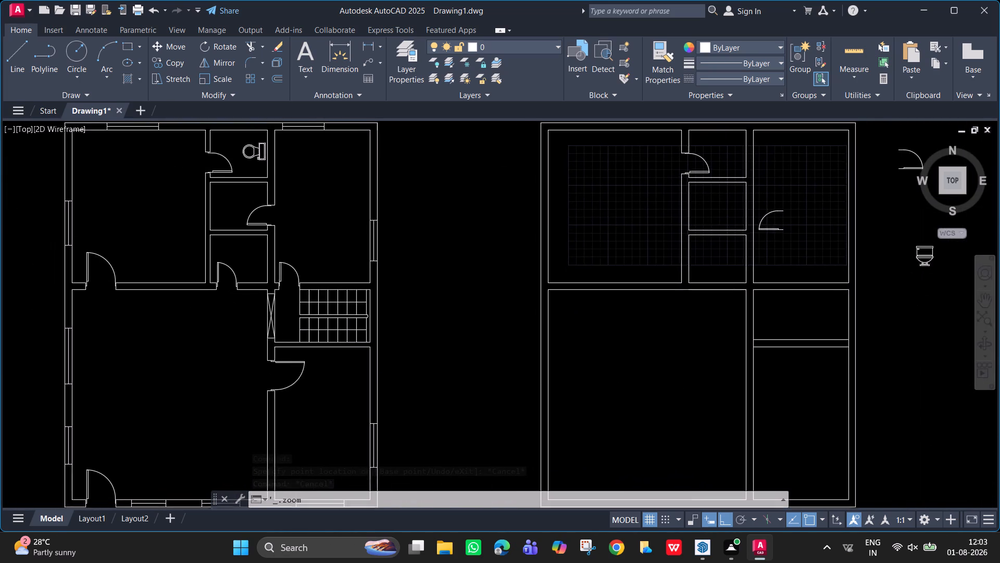
middle_click_drag(719, 257, 542, 292)
scroll(542, 291, "up", 2)
middle_click_drag(542, 289, 503, 344)
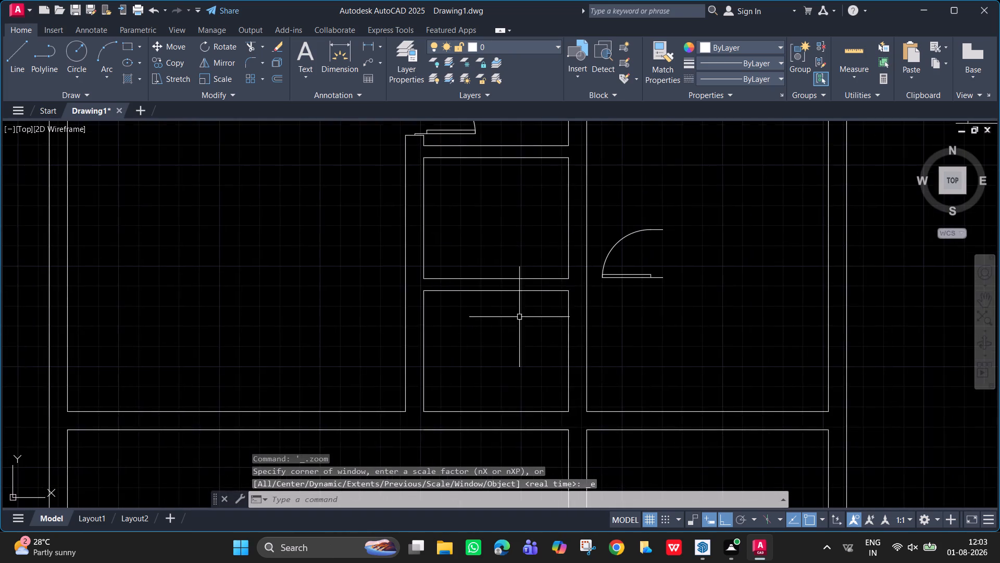
scroll(538, 299, "up", 2)
middle_click_drag(538, 299, 480, 340)
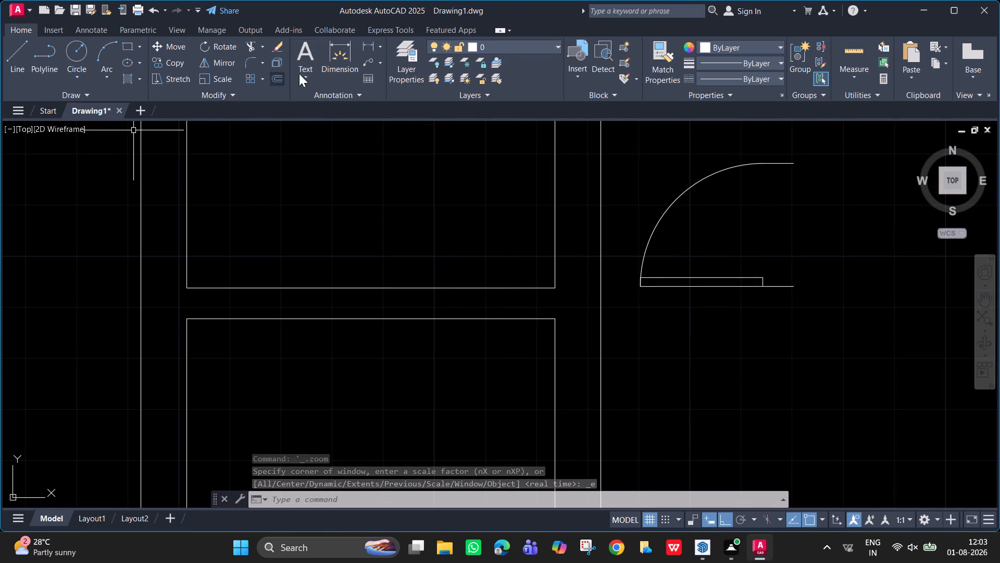
key("l")
key("Return")
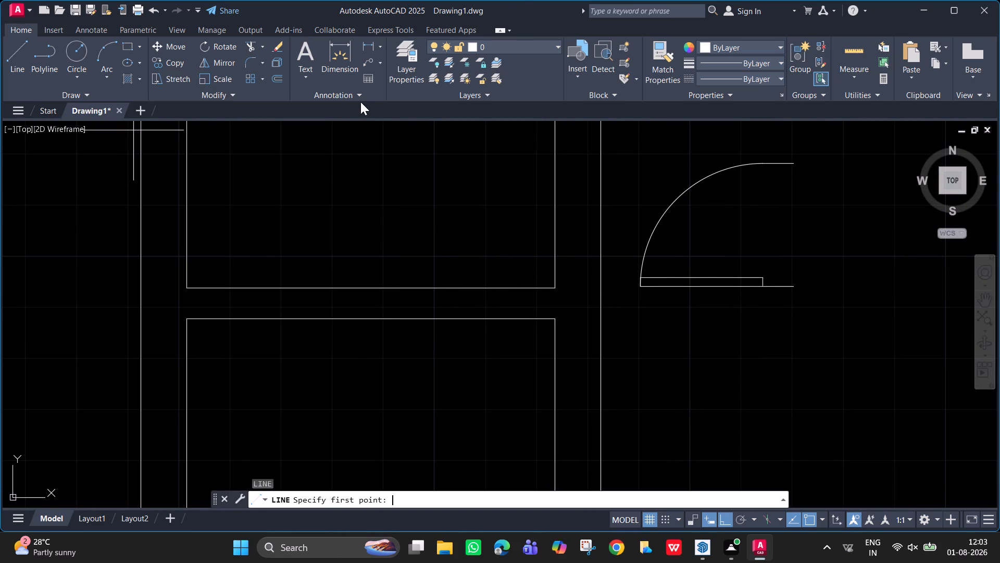
type("tk")
key("Return")
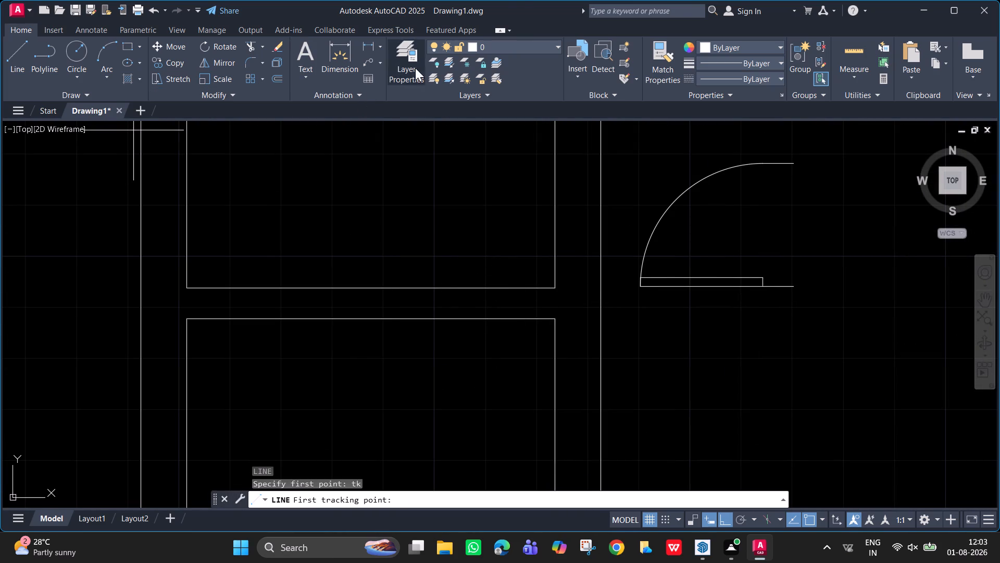
left_click(555, 286)
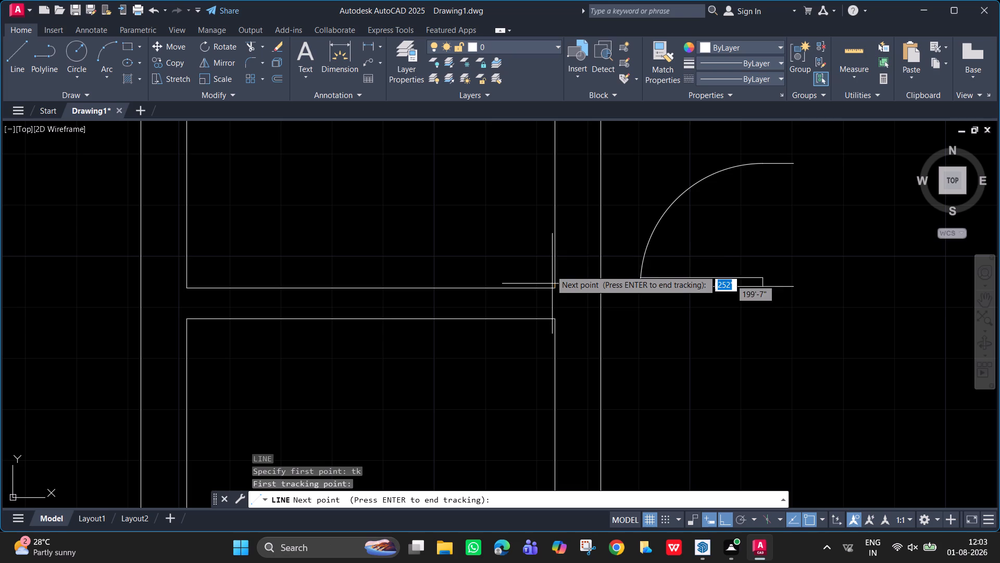
type("5\"")
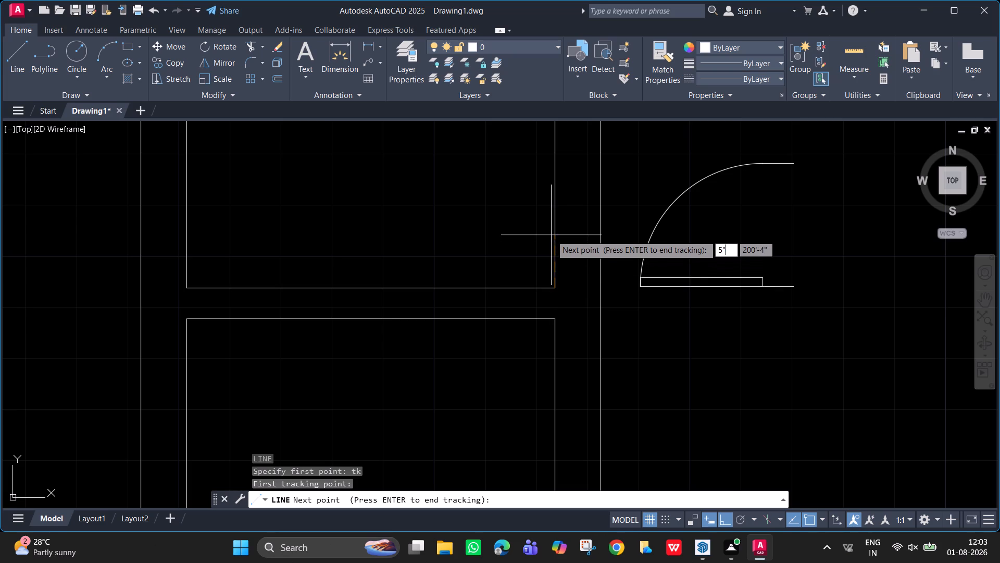
key("Return")
key("Return")
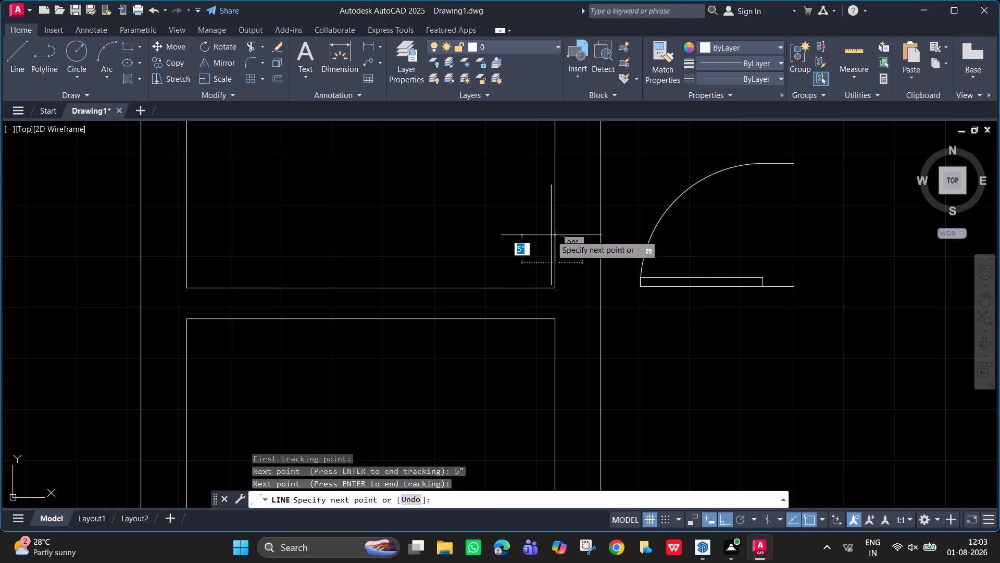
left_click(599, 262)
key("space")
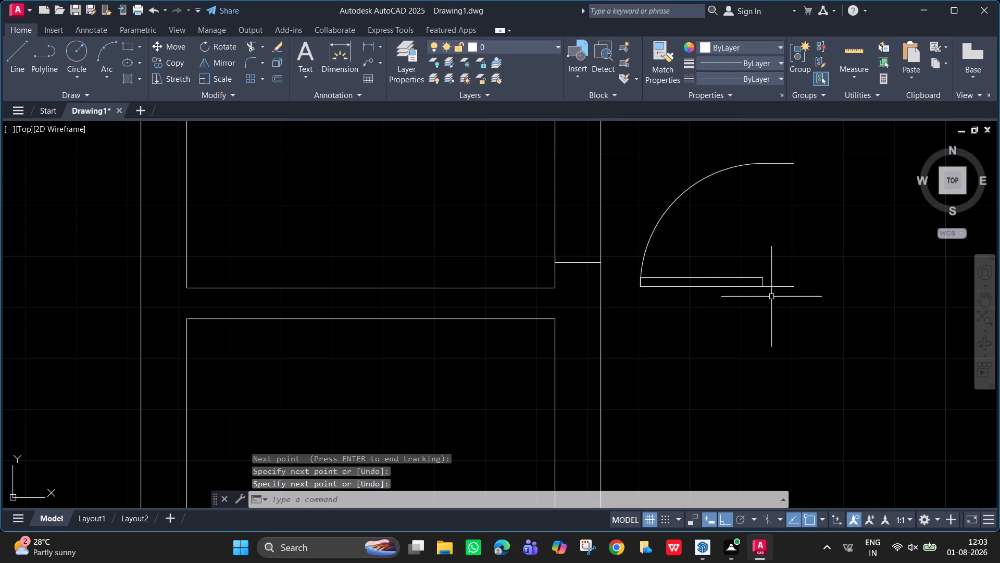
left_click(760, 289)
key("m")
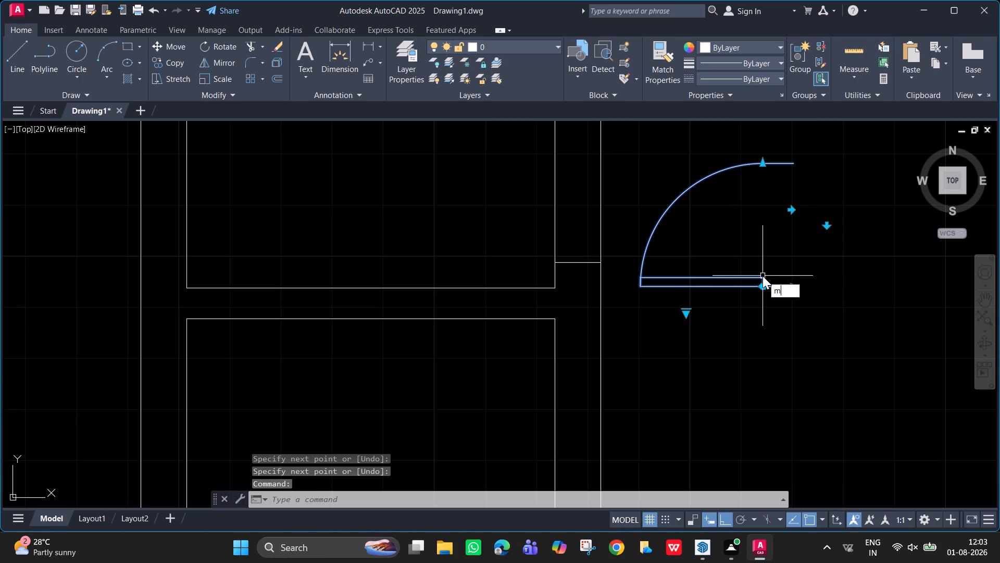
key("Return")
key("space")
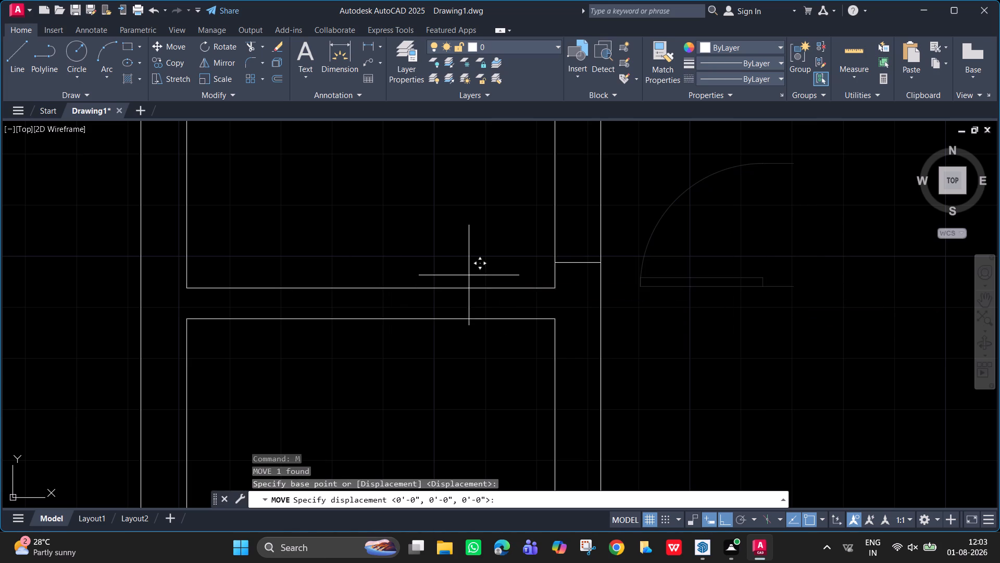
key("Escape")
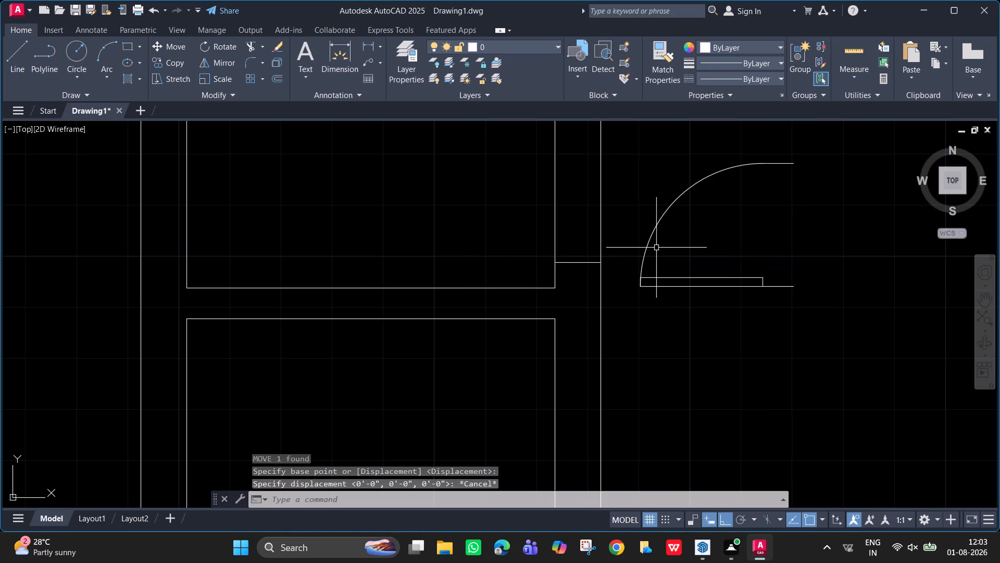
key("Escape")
Draw a 1" line north from the midpoint of the new jamb line.
key("l")
key("Return")
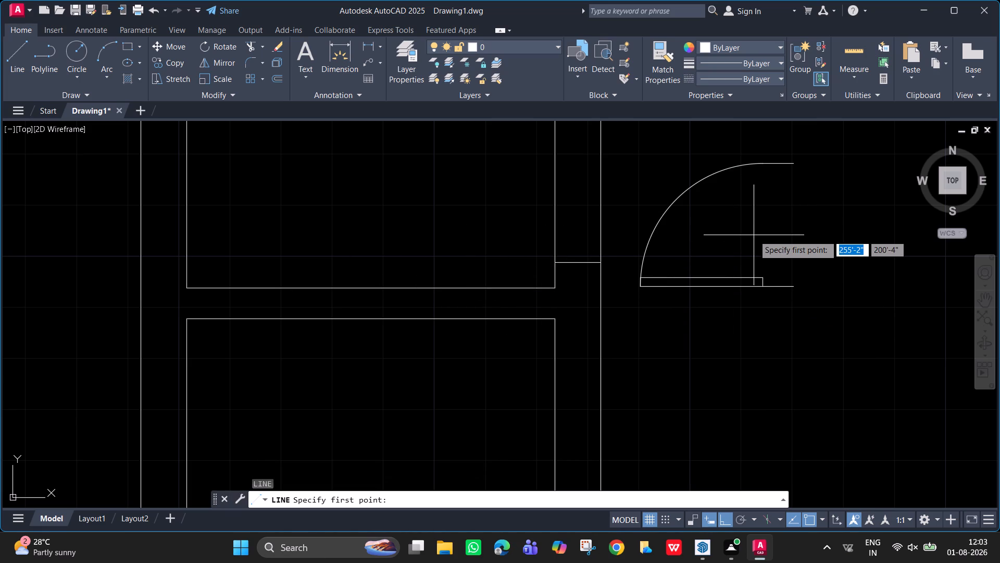
left_click(579, 263)
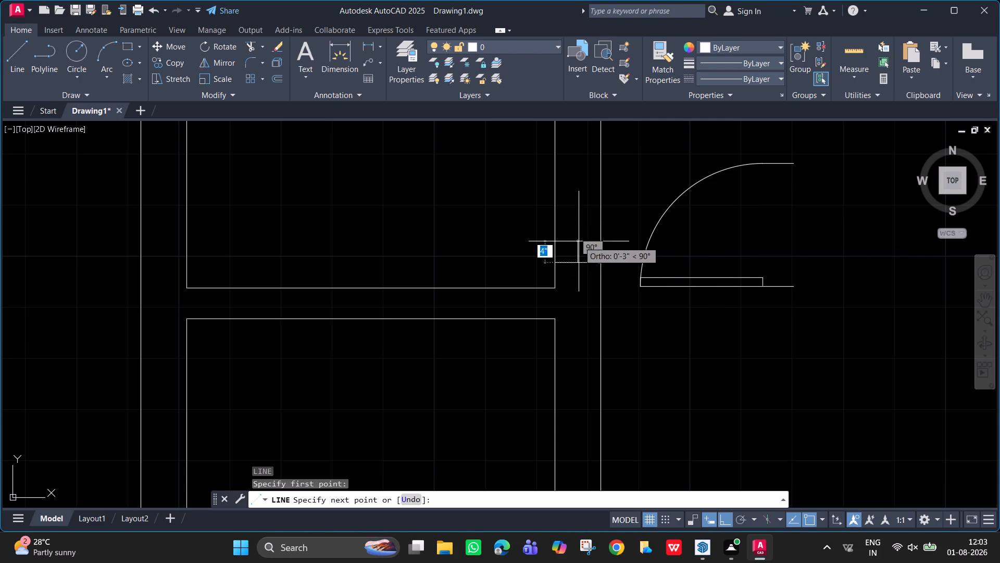
type("1\"")
key("Return")
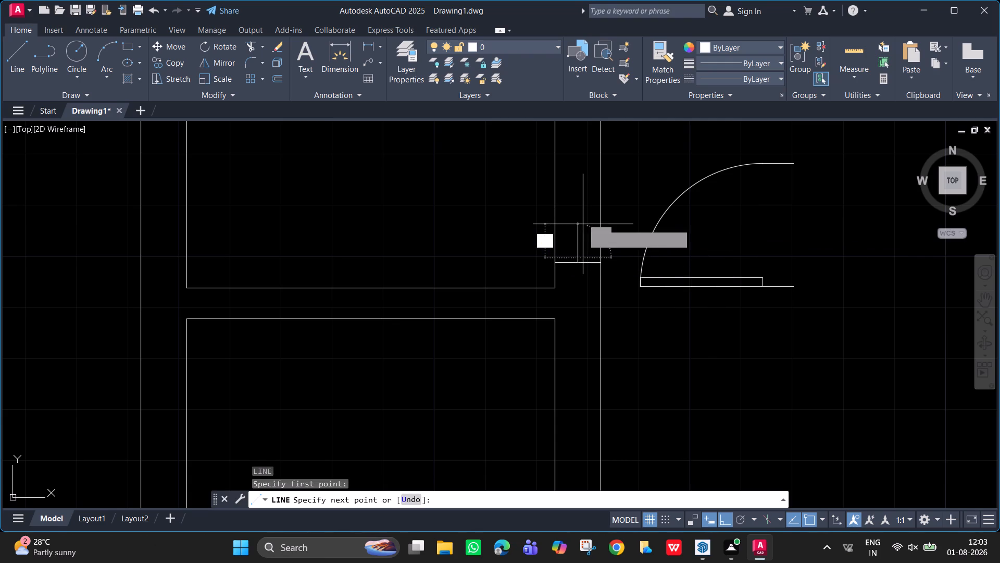
key("Escape")
Move the loose door from its frame's southeast end onto the top end of the 1" line, with Ortho off.
left_click(765, 291)
left_click(754, 283)
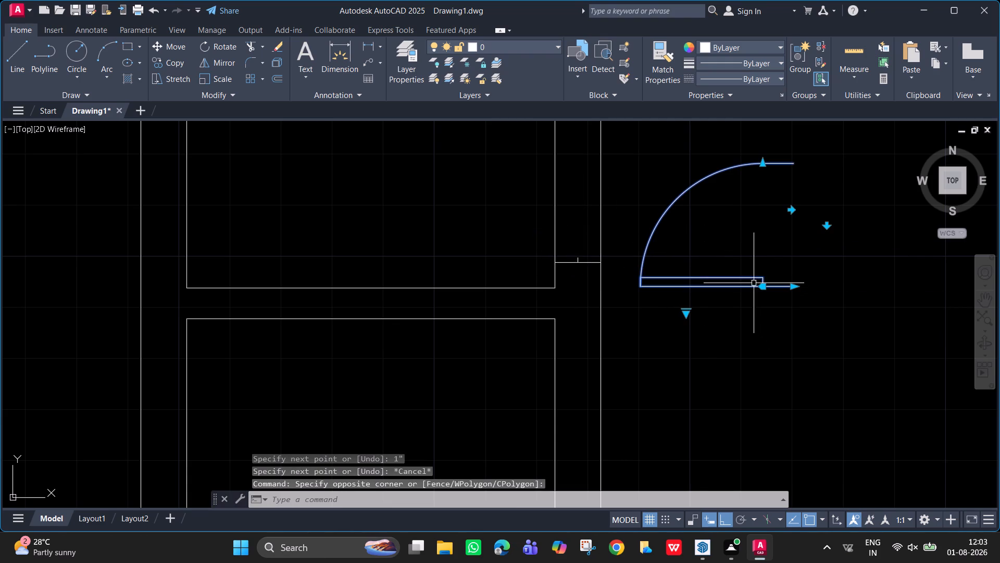
key("m")
key("Return")
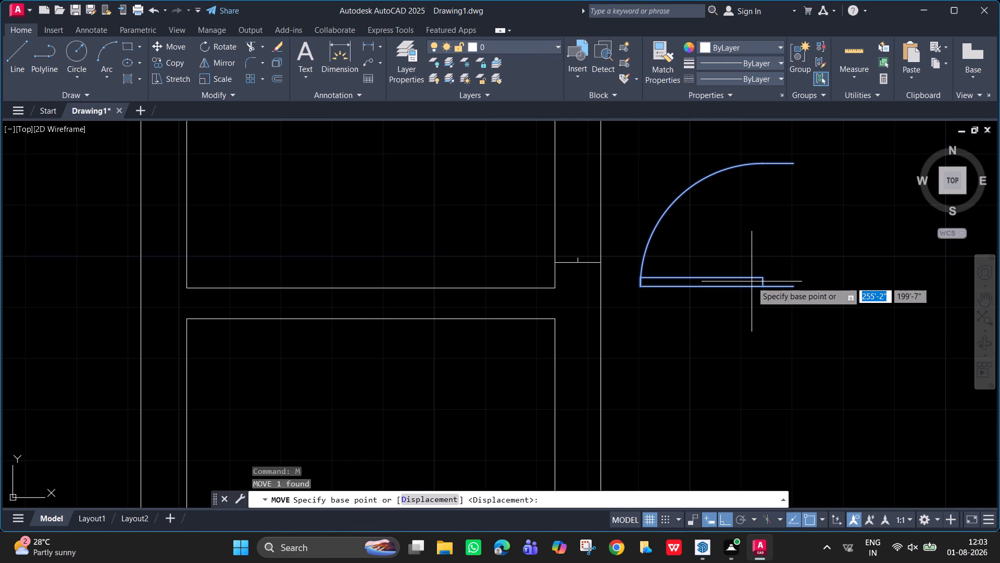
left_click(795, 287)
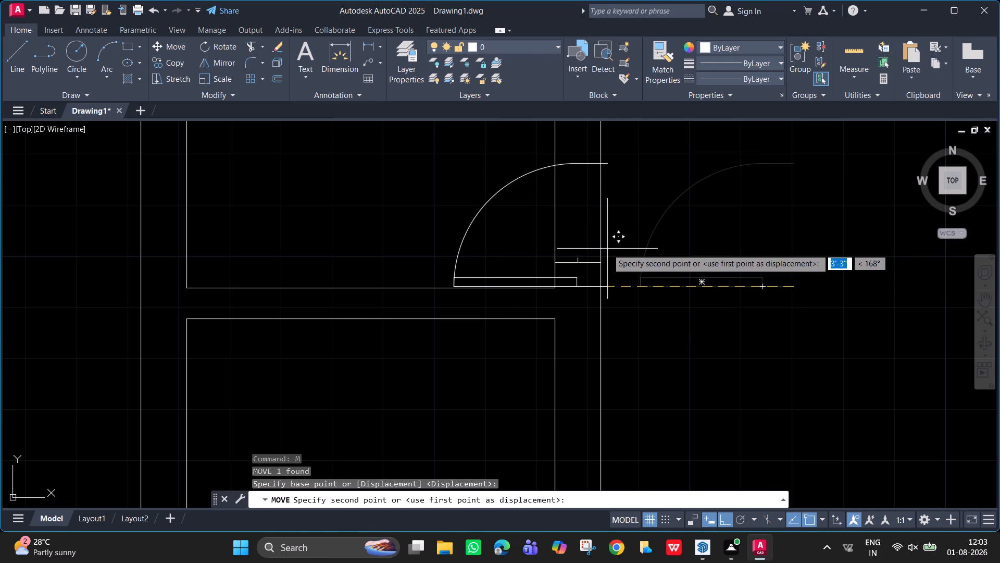
key("F8")
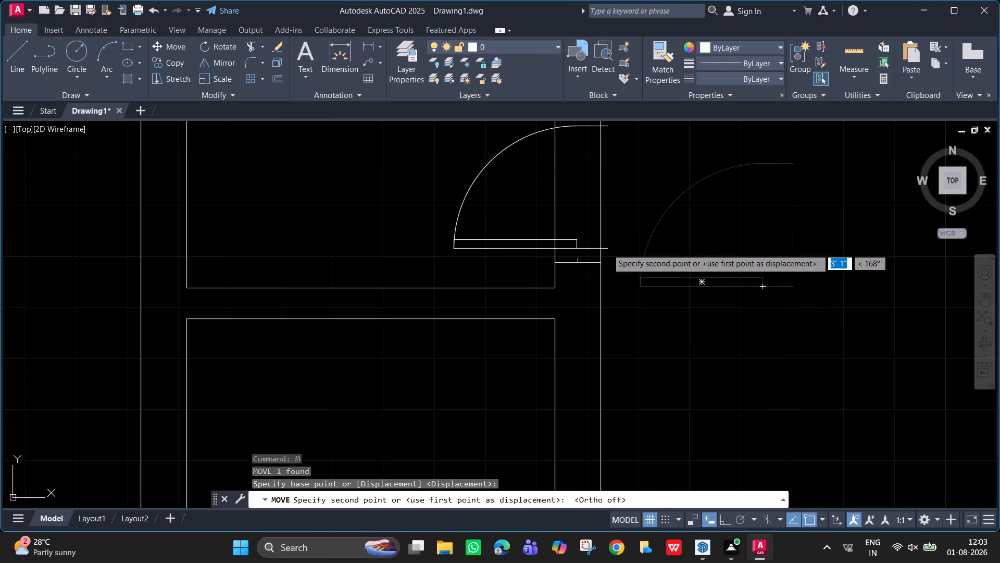
scroll(607, 249, "up", 2)
scroll(517, 274, "up", 4)
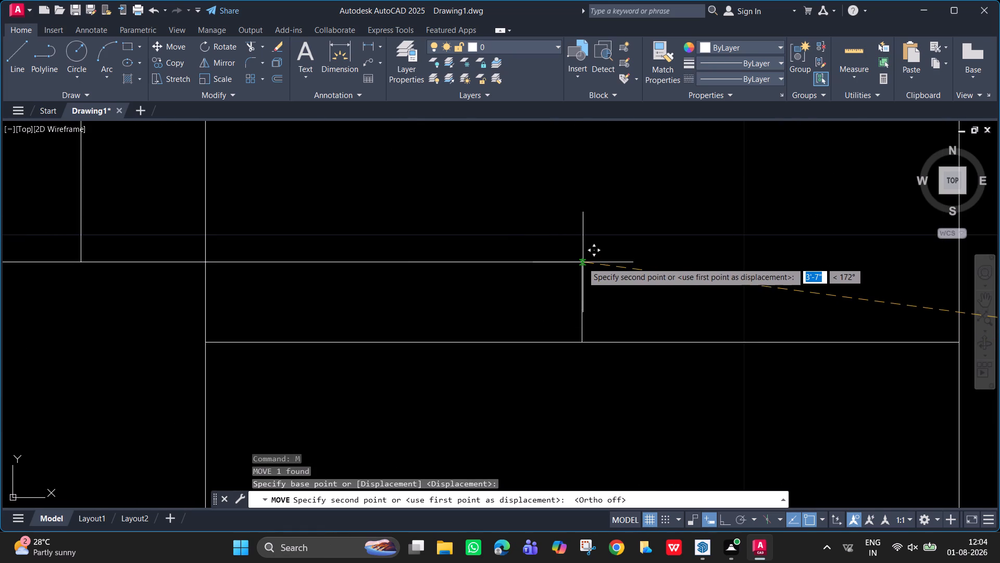
scroll(581, 261, "up", 4)
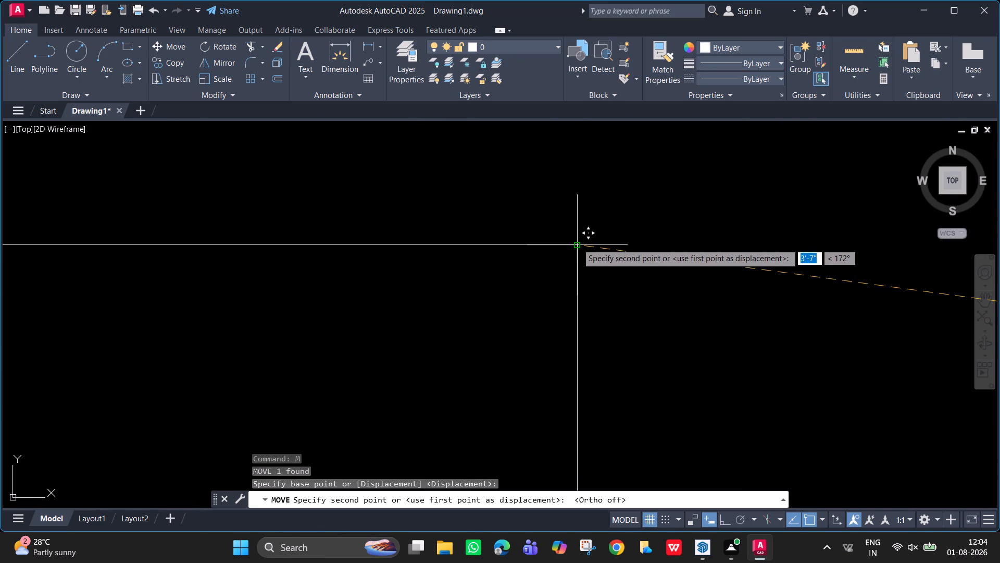
left_click(577, 243)
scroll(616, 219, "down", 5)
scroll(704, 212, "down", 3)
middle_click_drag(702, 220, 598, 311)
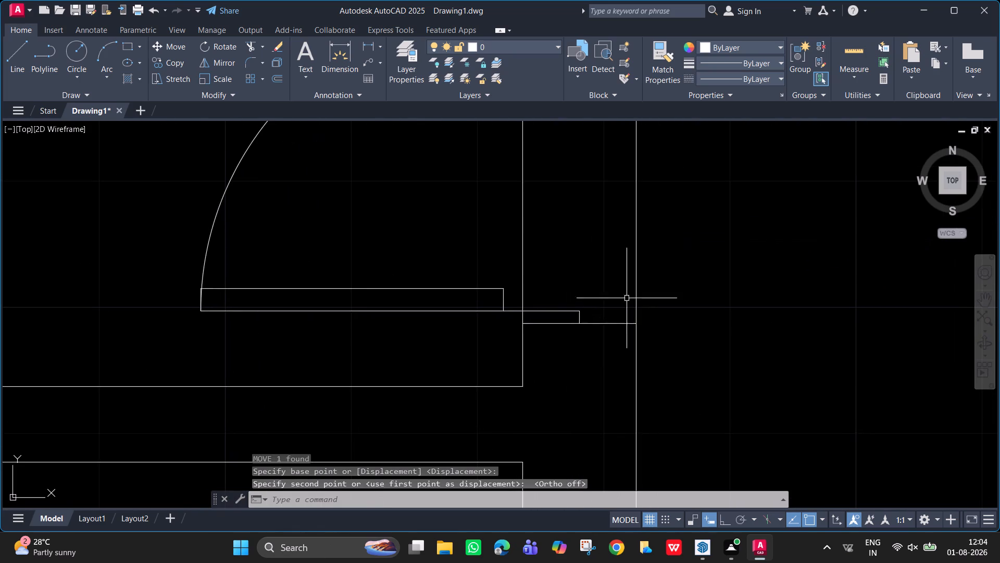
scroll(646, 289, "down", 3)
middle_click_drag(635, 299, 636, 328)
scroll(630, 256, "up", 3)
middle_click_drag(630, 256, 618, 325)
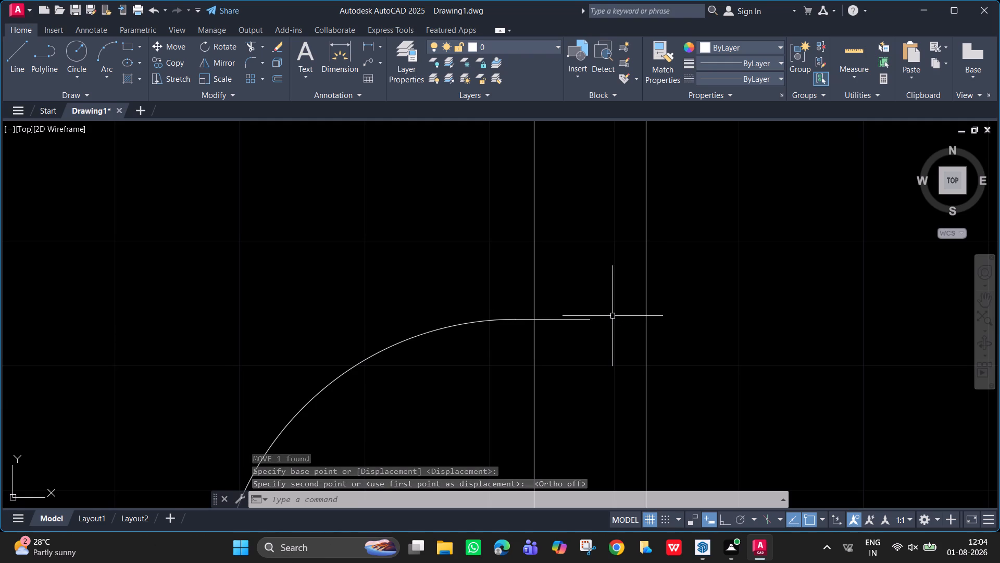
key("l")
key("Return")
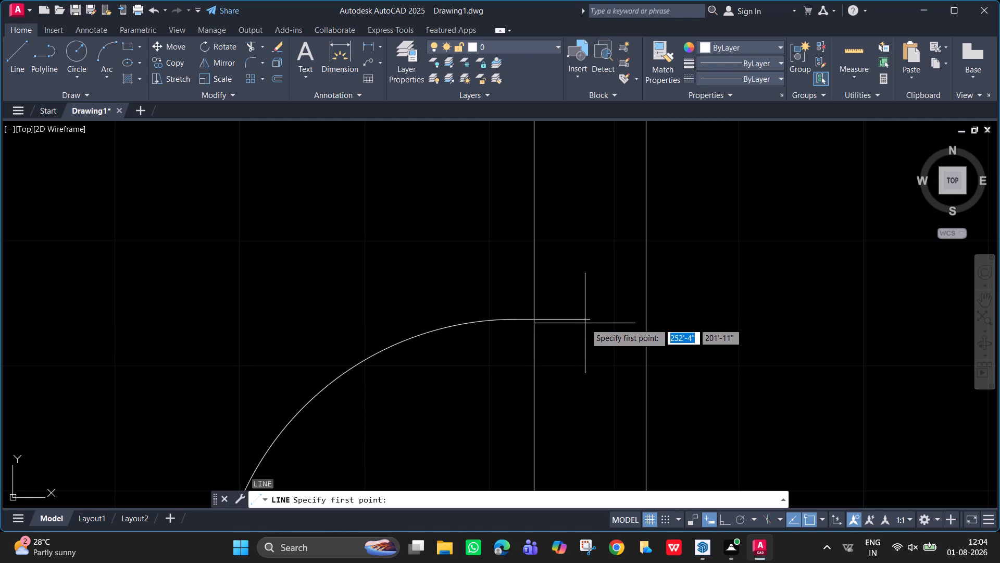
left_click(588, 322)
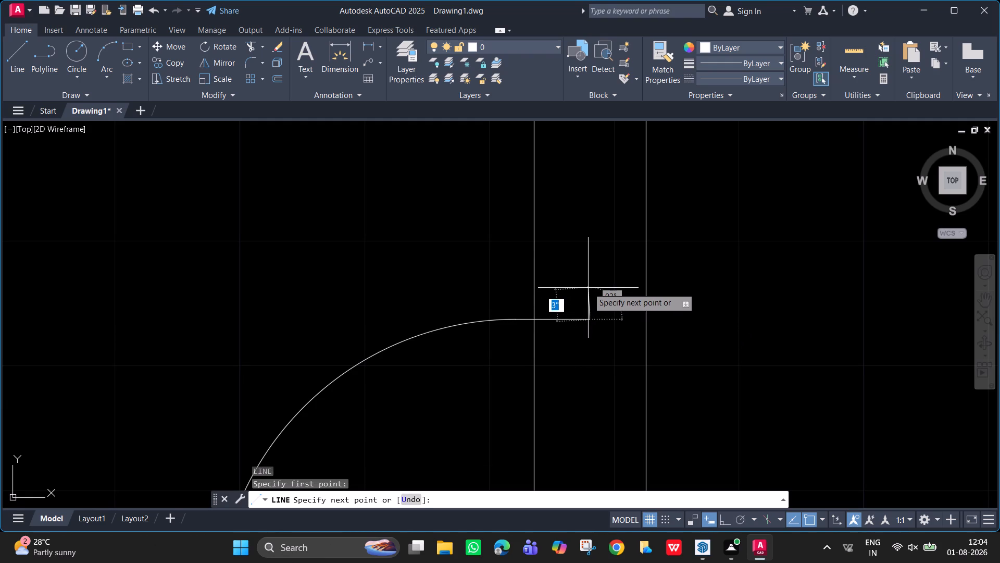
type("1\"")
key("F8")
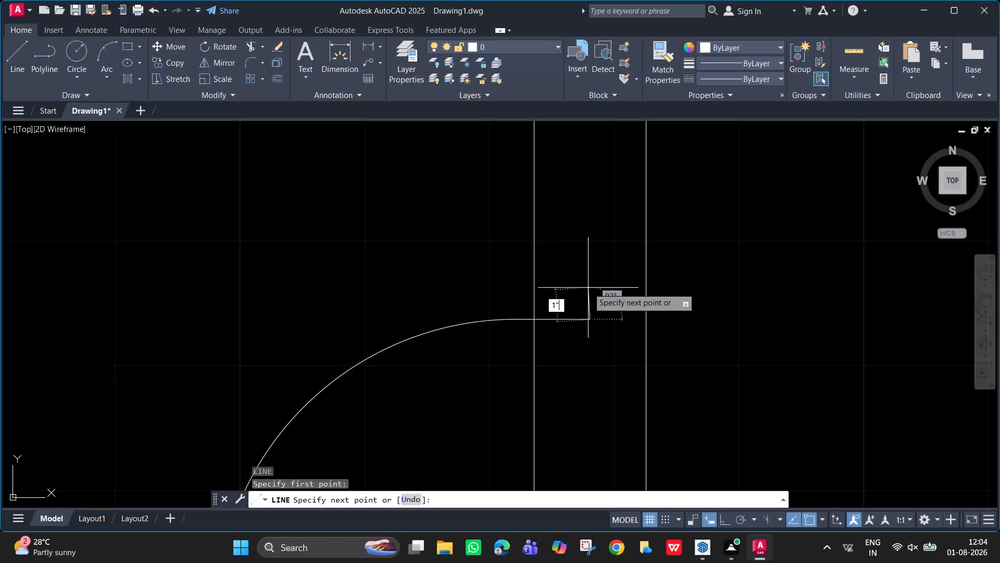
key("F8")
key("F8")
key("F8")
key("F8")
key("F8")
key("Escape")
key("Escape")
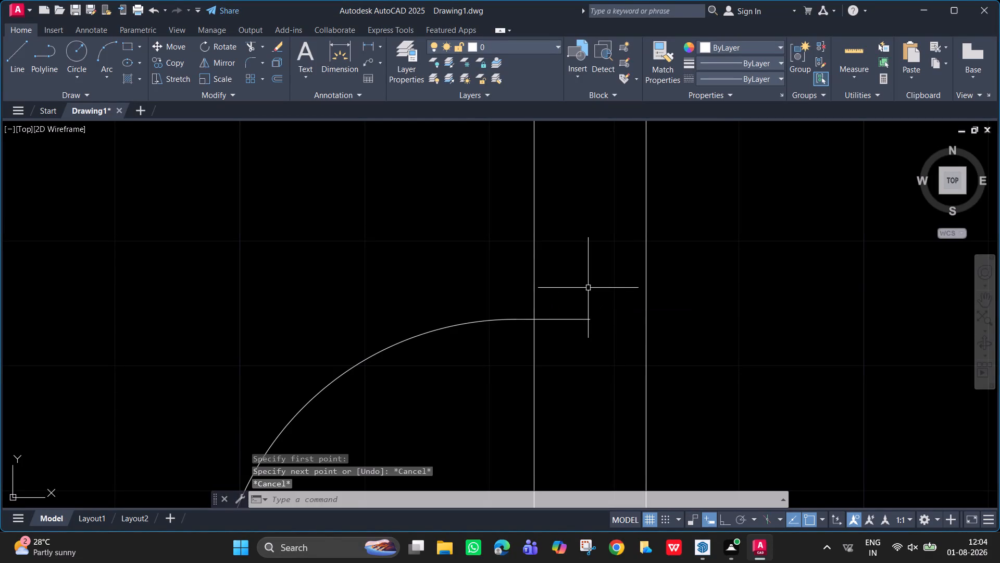
With Ortho on, draw a 1" line north from the northeast end of the middle small room's door frame.
key("F8")
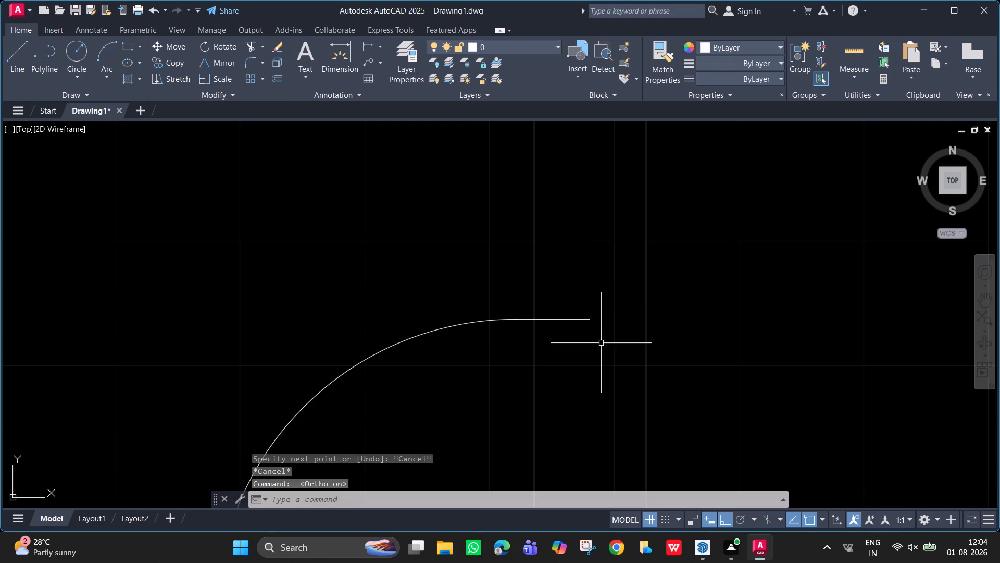
scroll(585, 342, "up", 2)
key("l")
key("Return")
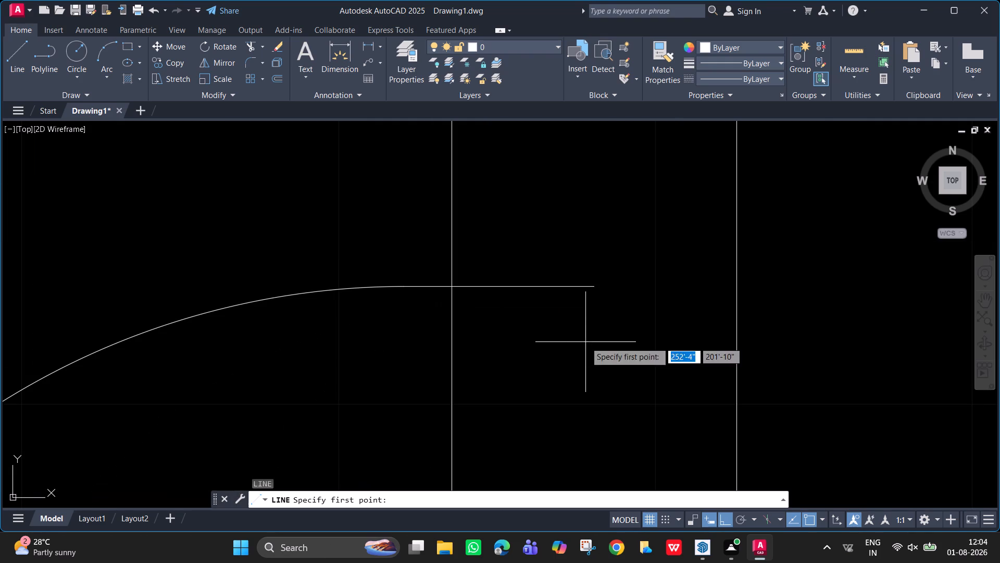
left_click(593, 284)
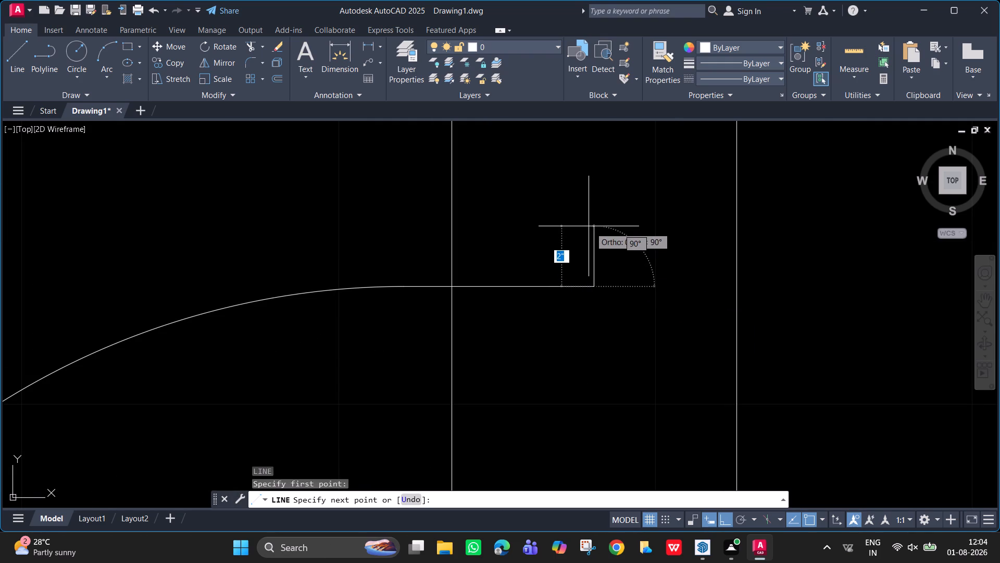
type("1\"")
key("Return")
key("Escape")
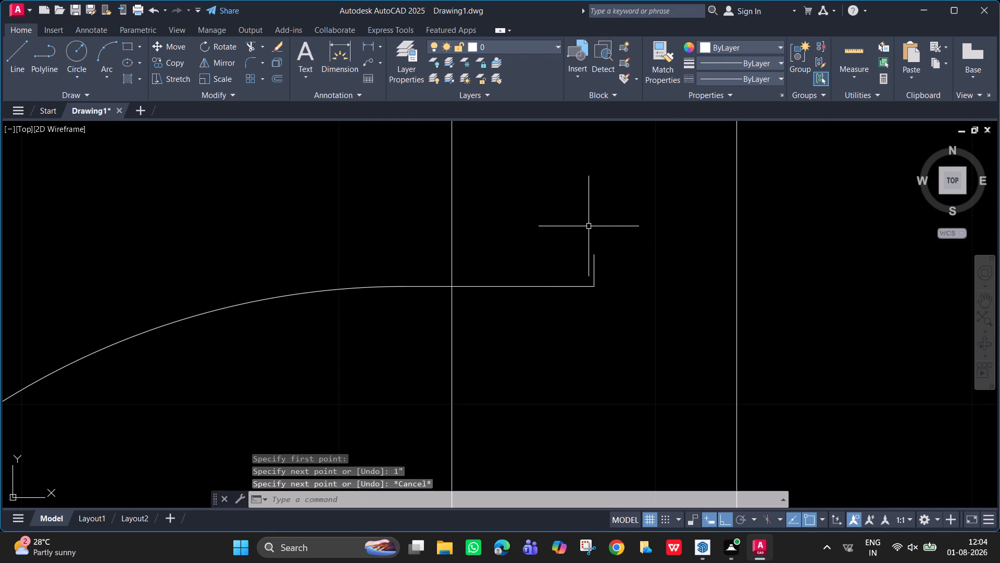
Draw two jamb segments from the top of the 1" line, one to the wall's east face and one to its west face.
key("l")
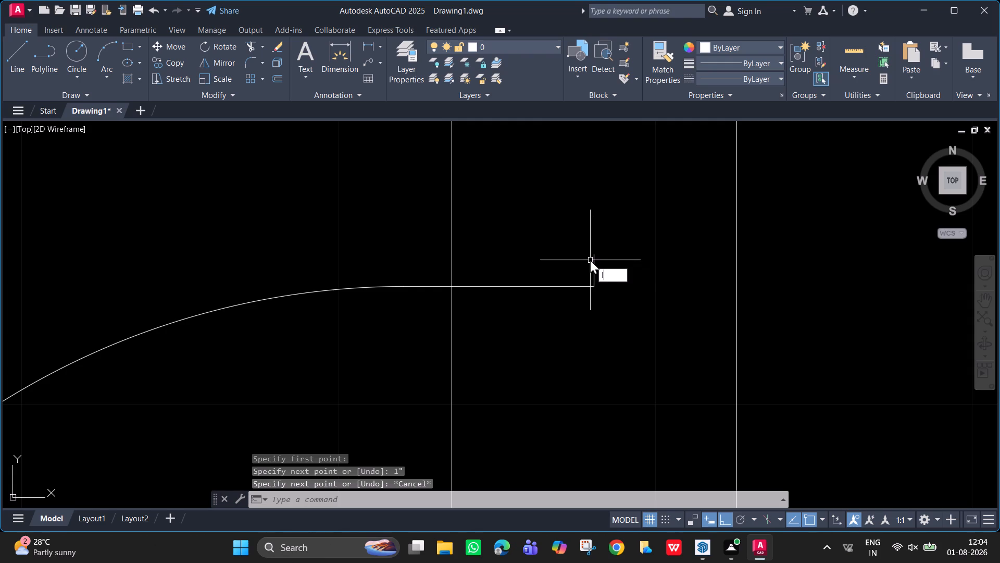
key("Return")
left_click(592, 255)
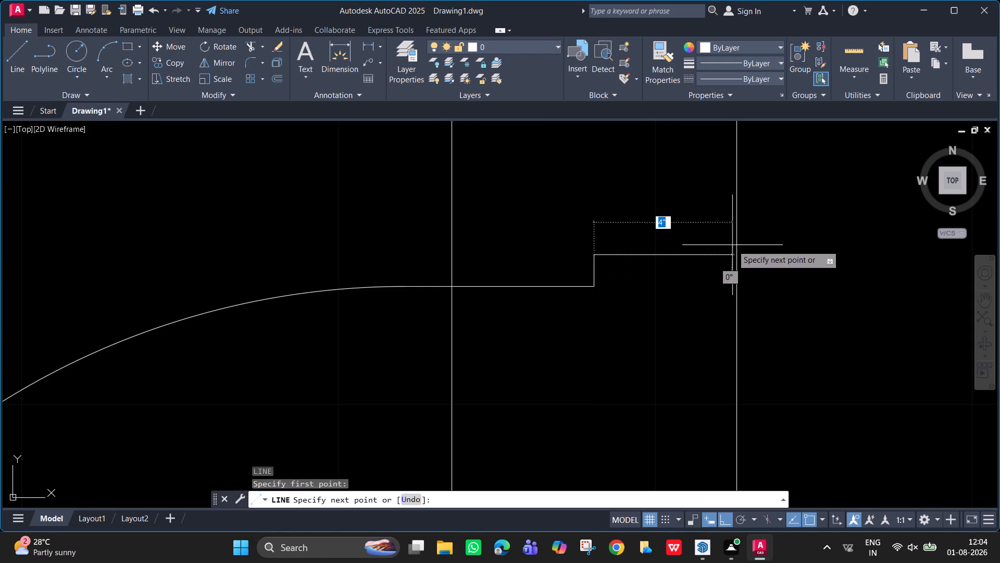
left_click(739, 255)
key("space")
key("space")
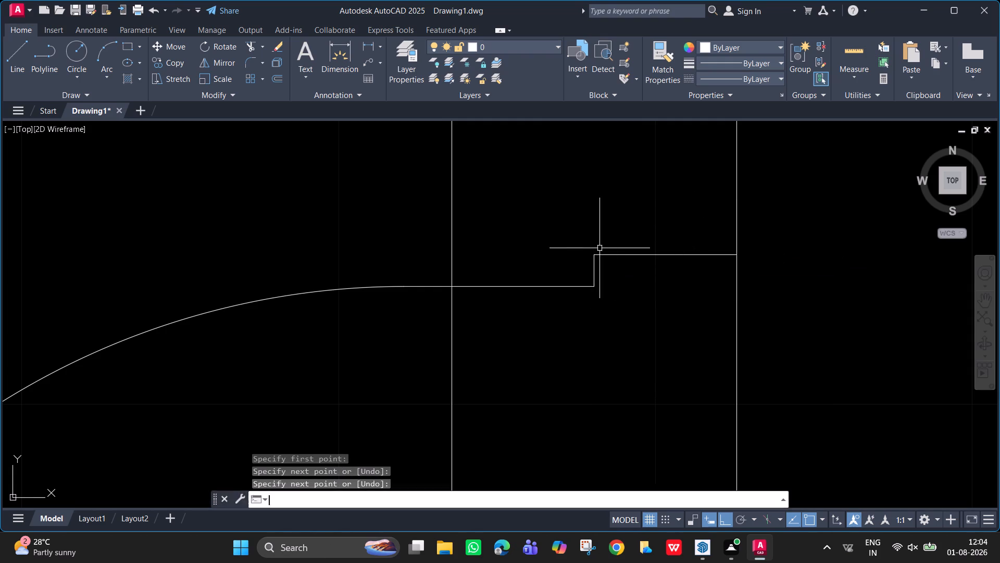
left_click(594, 255)
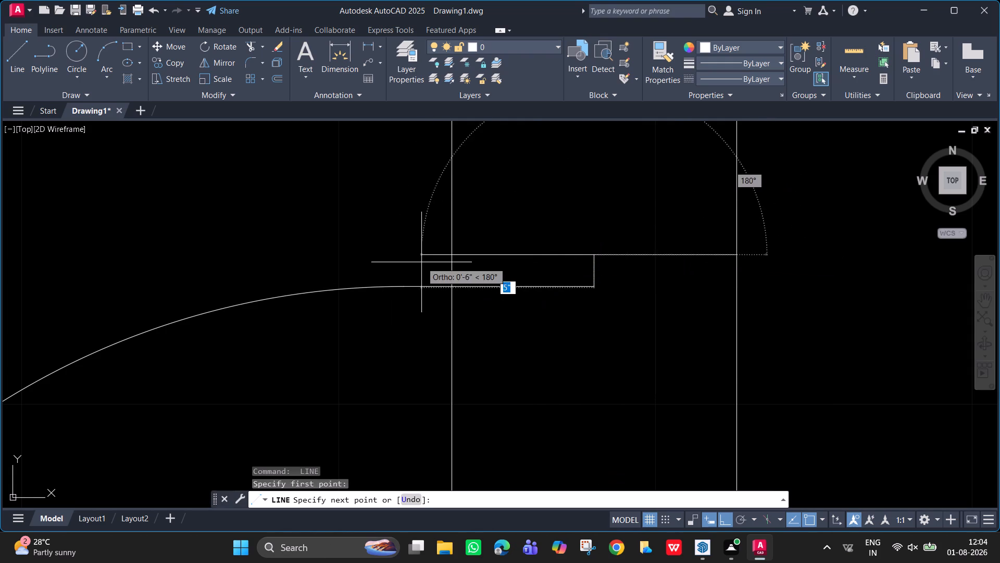
left_click(452, 253)
key("space")
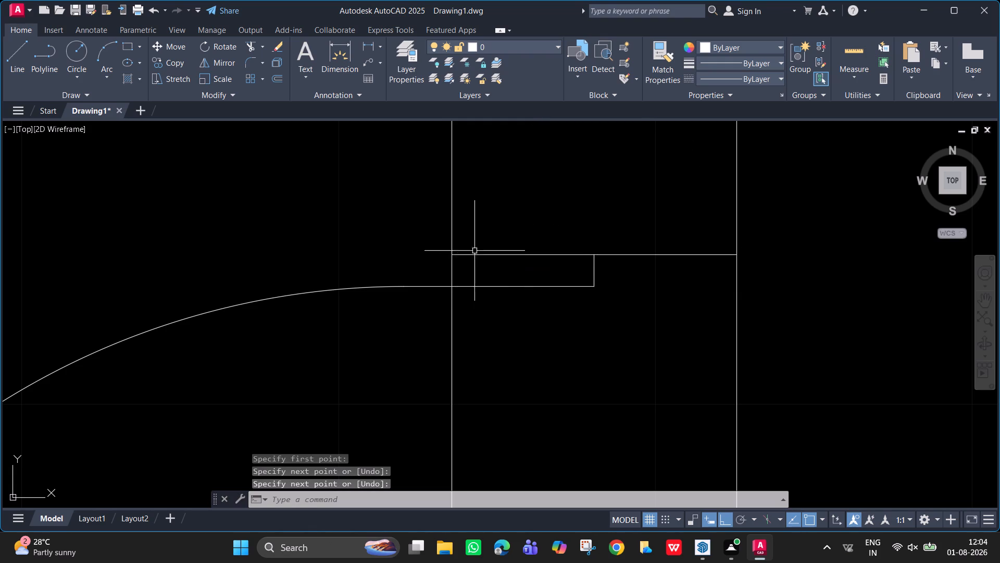
key("Escape")
Join the two collinear jamb segments north of the door into one line.
left_click_drag(623, 268, 585, 219)
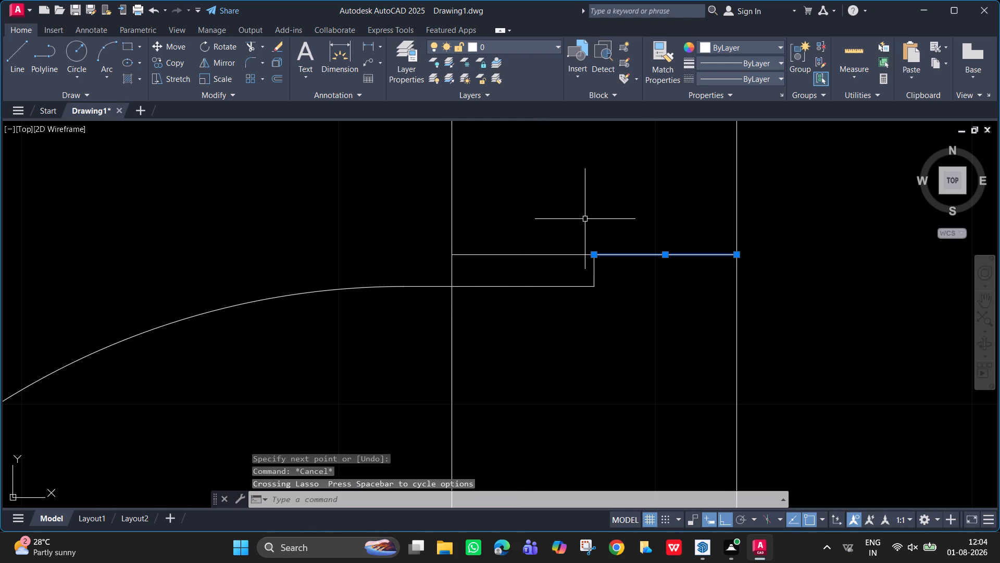
left_click_drag(579, 216, 557, 256)
key("j")
key("Return")
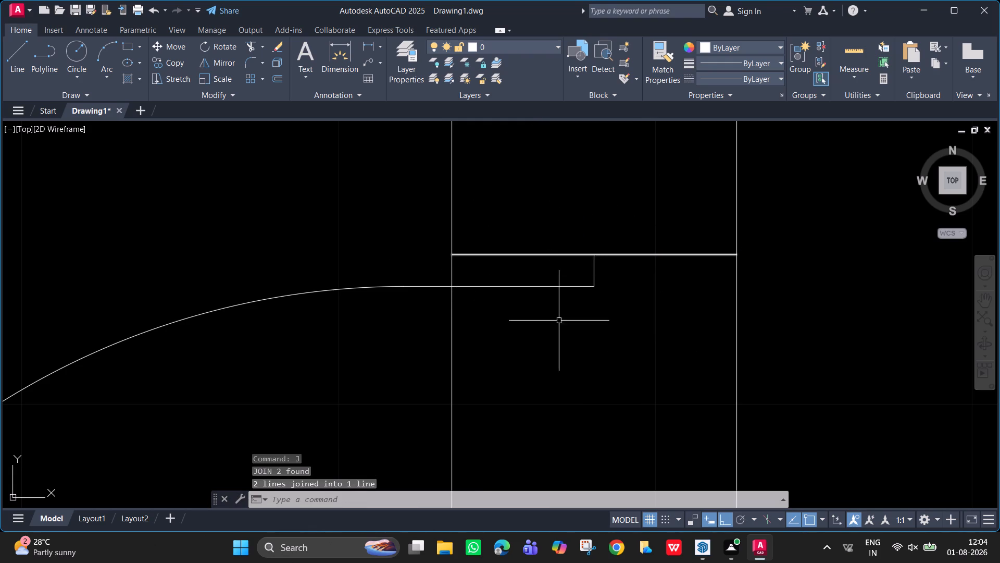
Trim both faces of the wall between the two jambs to open the middle small room's doorway.
scroll(529, 299, "down", 3)
right_click_drag(517, 325, 496, 310)
middle_click_drag(499, 313, 483, 299)
type("tr")
key("Return")
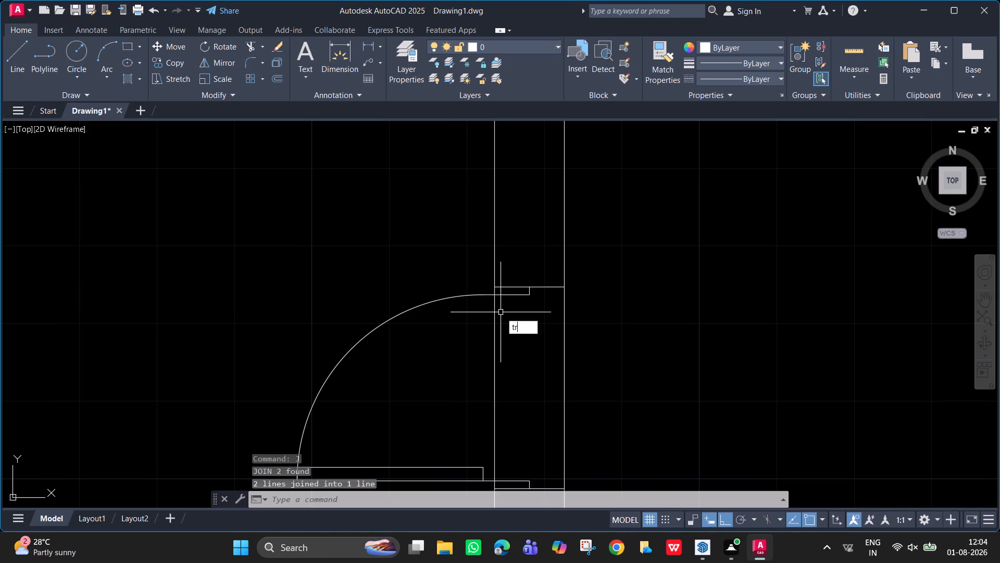
middle_click_drag(545, 347, 495, 304)
left_click_drag(442, 346, 449, 349)
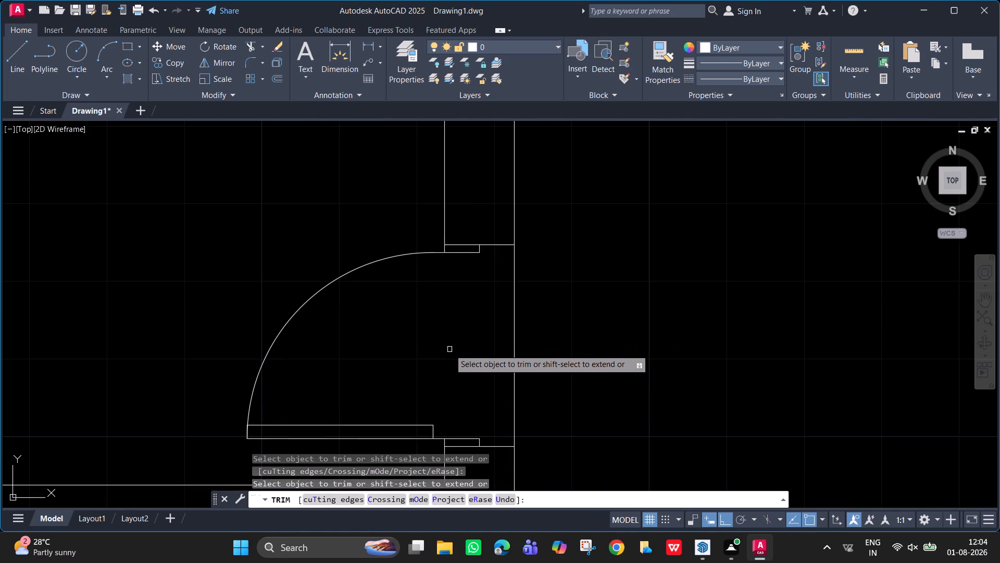
left_click(514, 373)
Trim the leftover west wall-face stubs between the door frame and the north and south jambs.
scroll(454, 236, "up", 4)
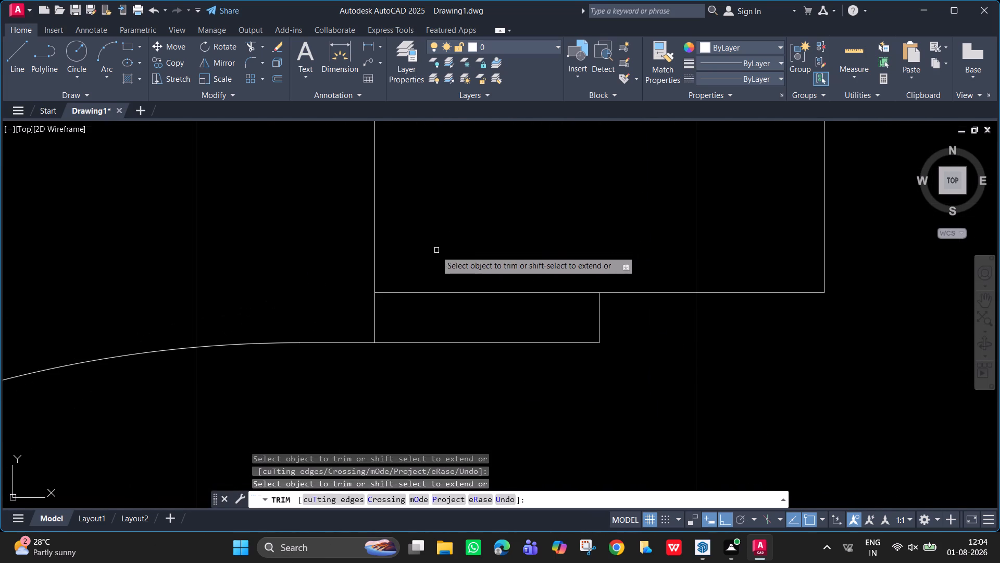
left_click_drag(384, 327, 308, 314)
scroll(317, 318, "down", 3)
middle_click_drag(371, 367, 410, 60)
scroll(438, 334, "down", 2)
middle_click_drag(441, 349, 451, 193)
scroll(441, 266, "up", 3)
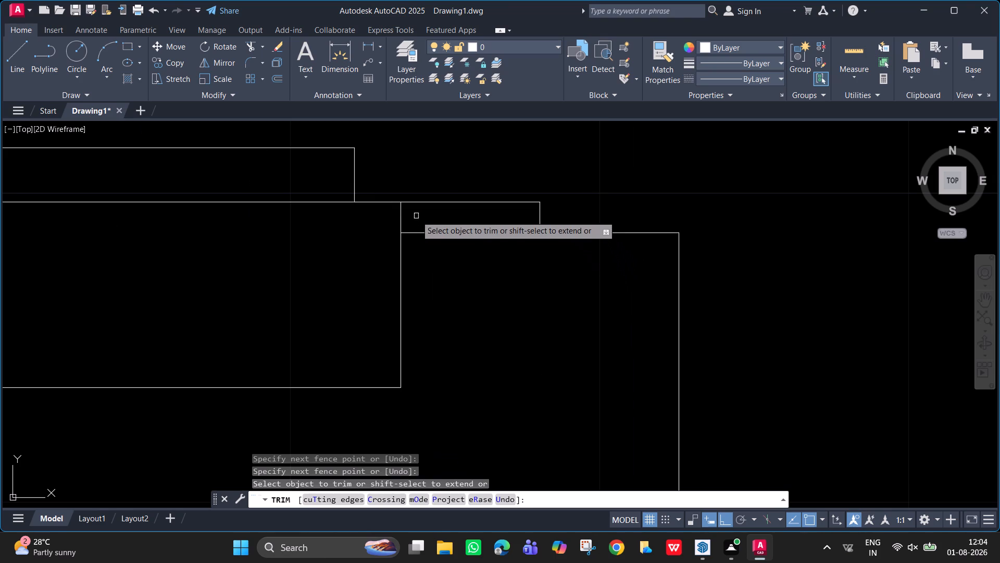
left_click_drag(416, 216, 383, 214)
left_click(382, 213)
scroll(520, 198, "down", 2)
middle_click_drag(522, 215, 501, 224)
key("Escape")
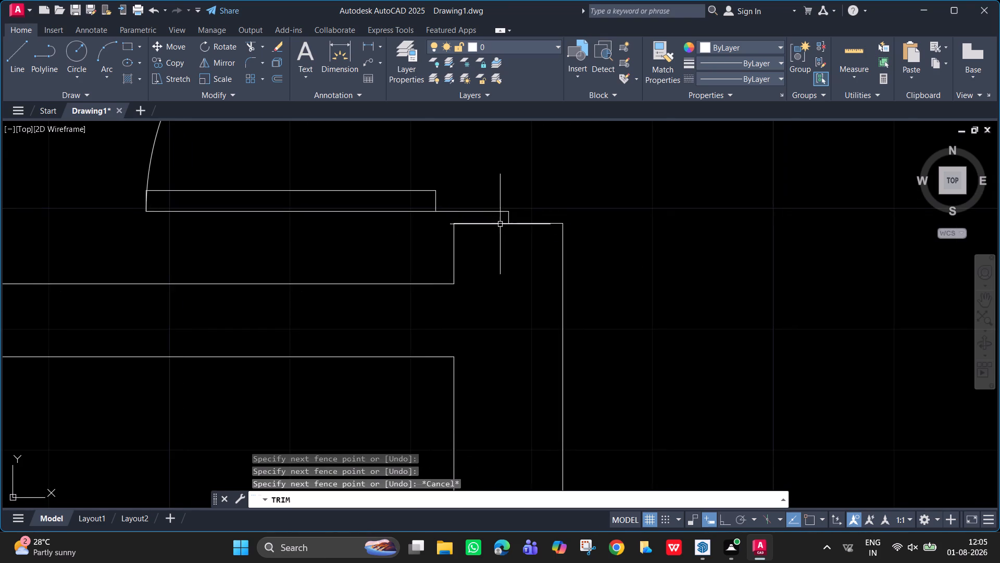
Draw a jamb line across the wall west of the southern small room, starting 5" north of that room's southwest inside corner.
scroll(643, 212, "down", 3)
middle_click_drag(604, 257, 567, 289)
scroll(580, 256, "down", 2)
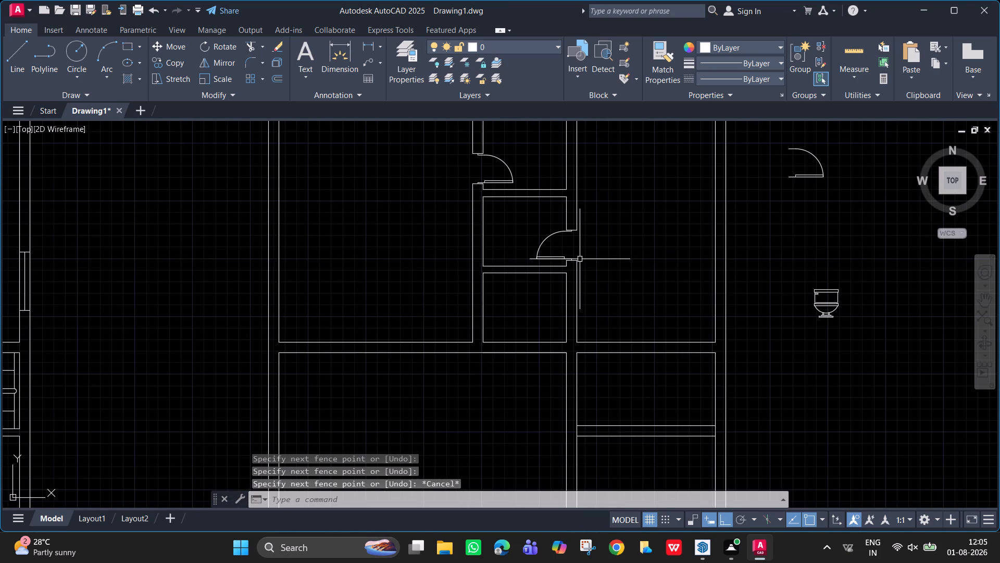
middle_click_drag(539, 204, 555, 252)
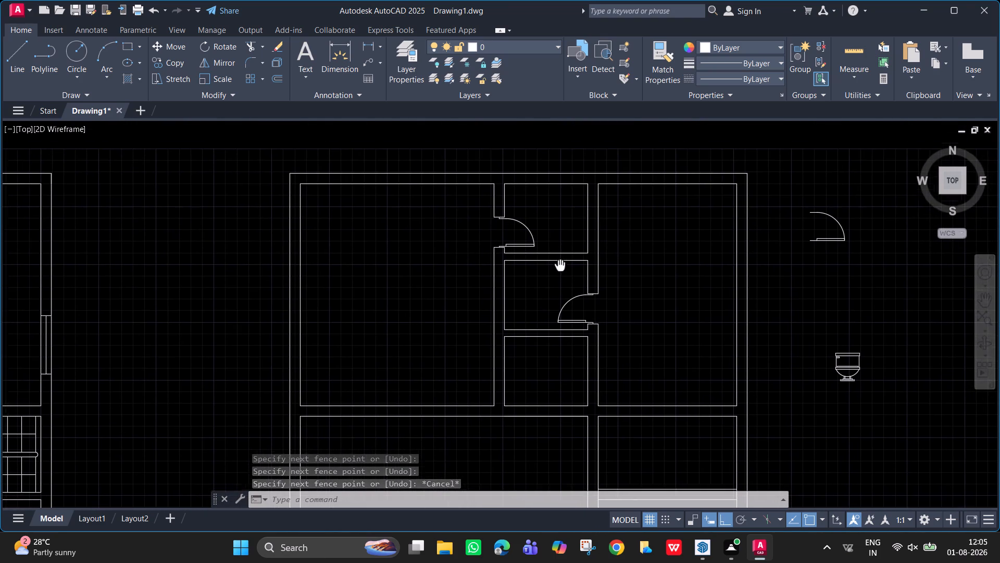
middle_click_drag(555, 252, 553, 247)
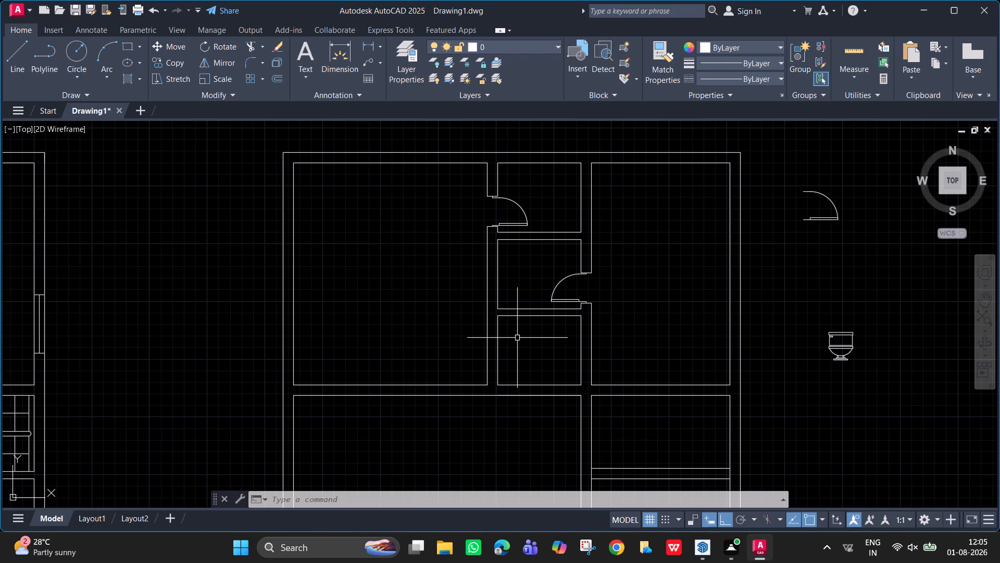
scroll(512, 358, "up", 2)
middle_click_drag(512, 358, 485, 305)
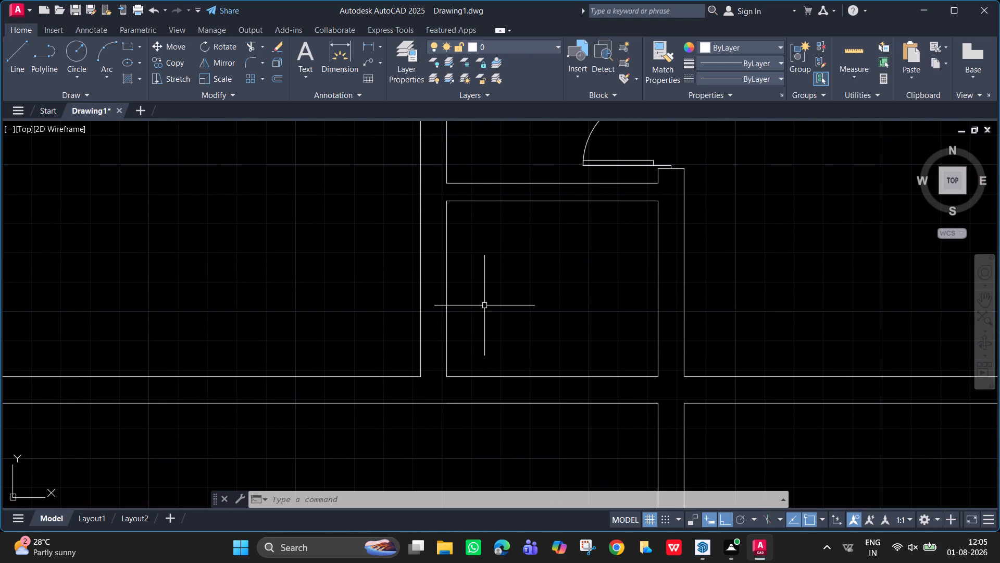
key("l")
key("Return")
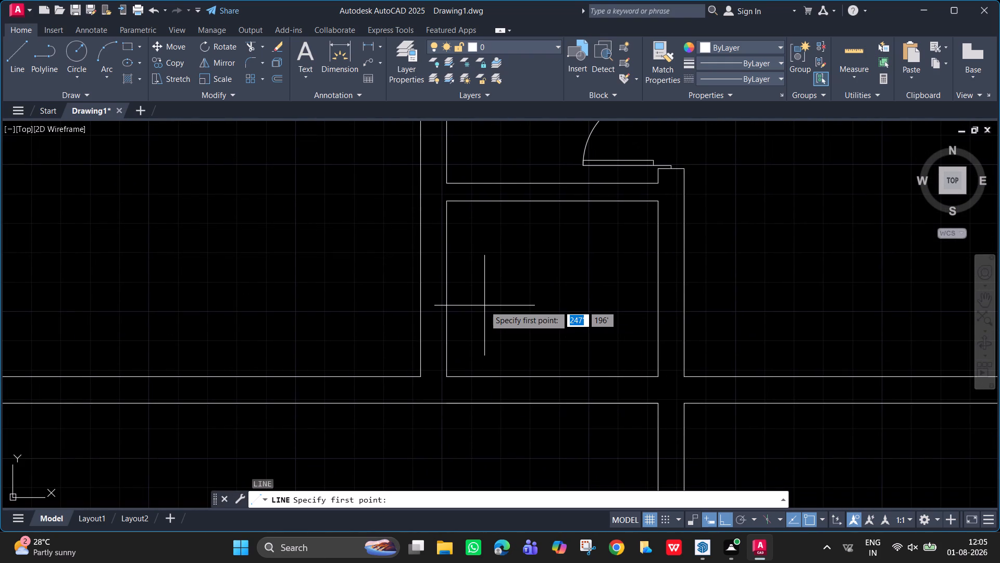
type("tk")
key("Return")
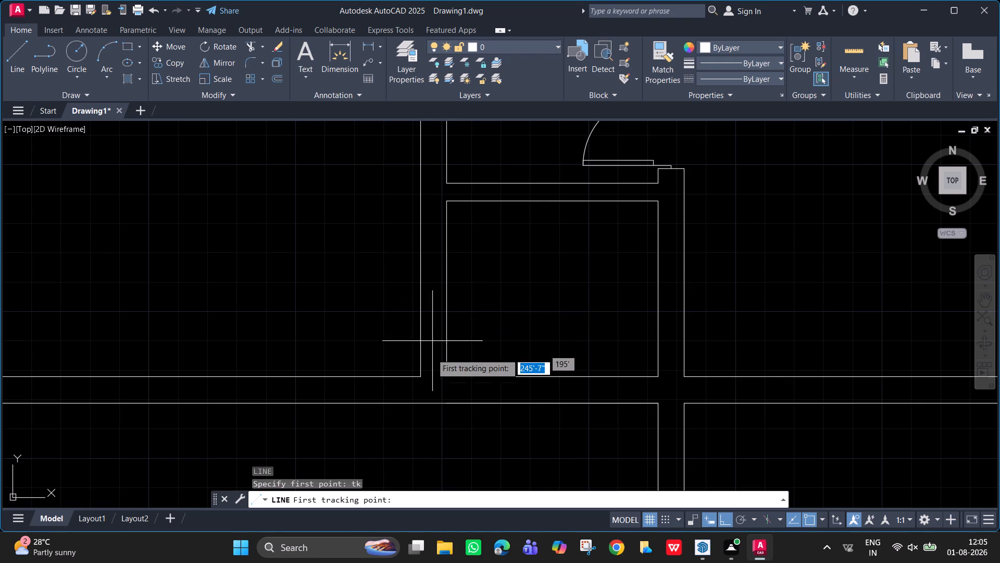
left_click(448, 380)
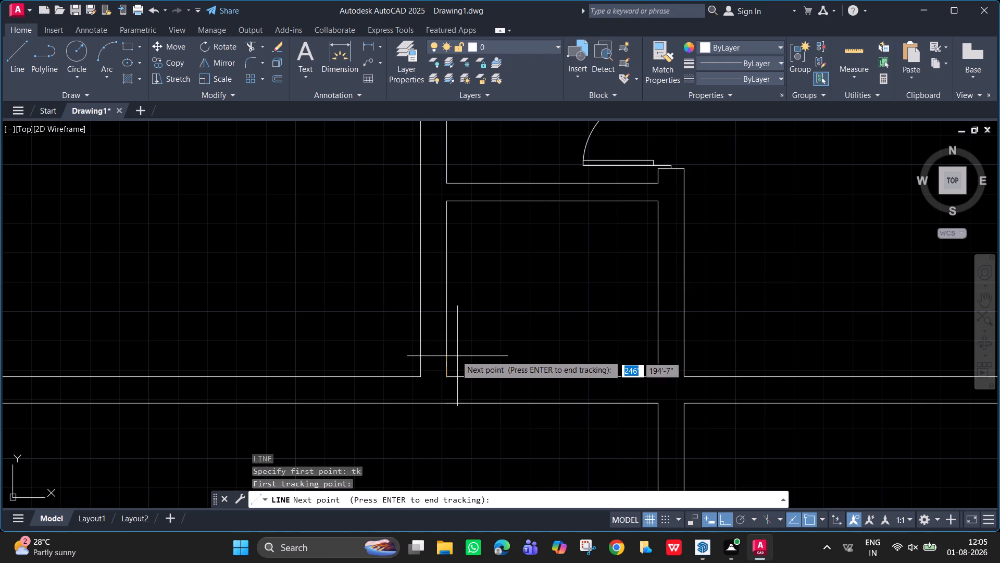
key("5")
key("Return")
key("Return")
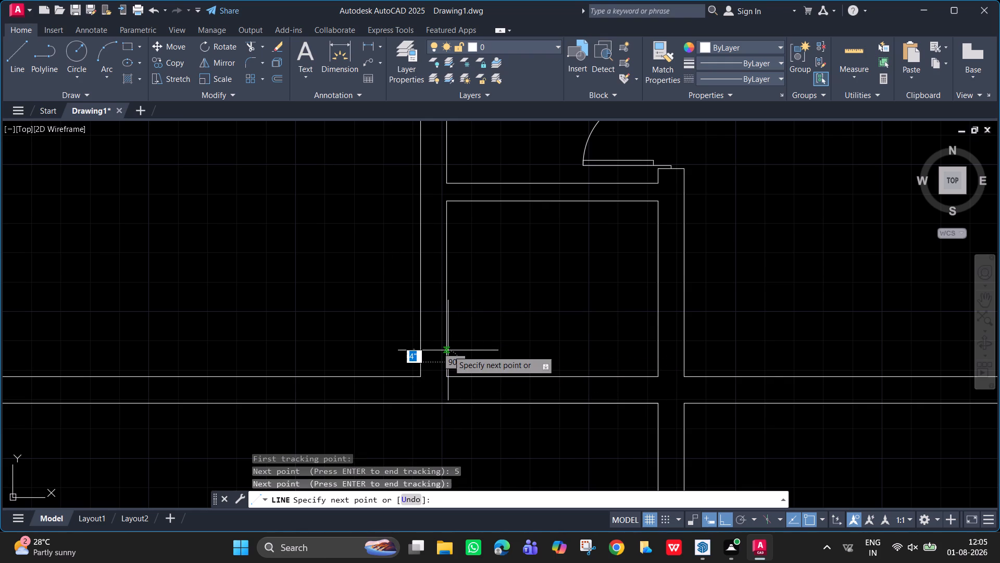
left_click(420, 363)
key("Escape")
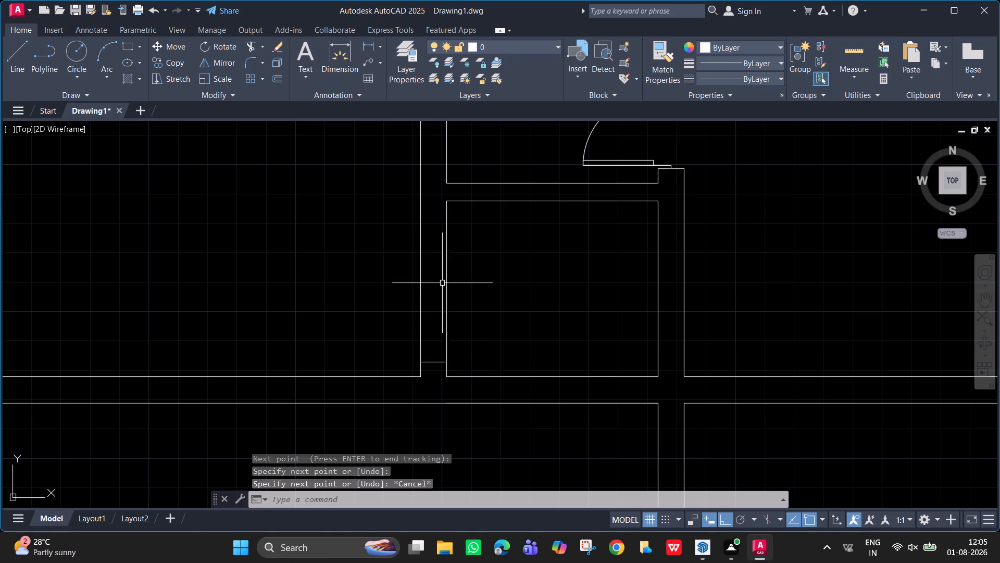
Draw a 1" line north from the midpoint of the jamb line west of the southern small room.
key("l")
key("Return")
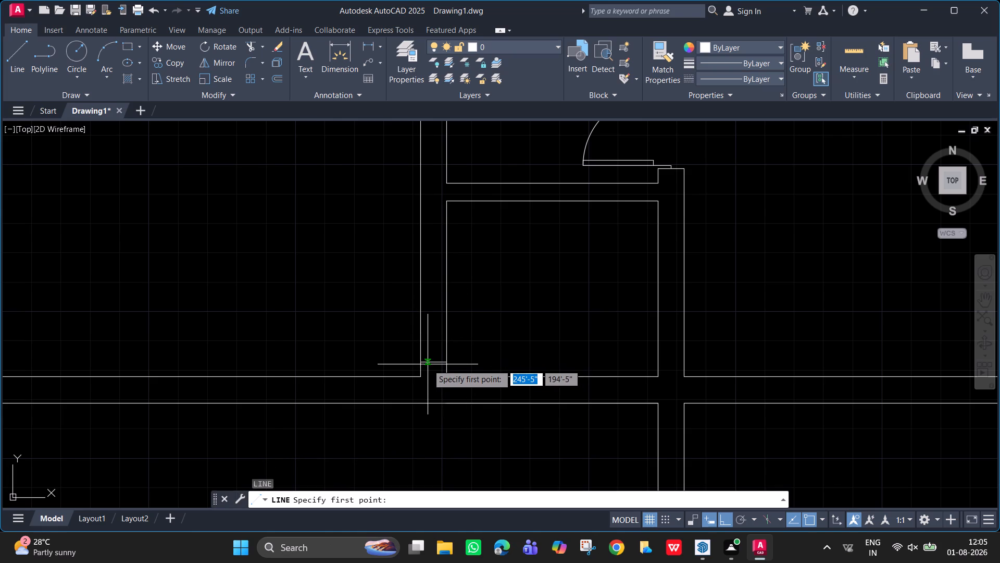
left_click(433, 360)
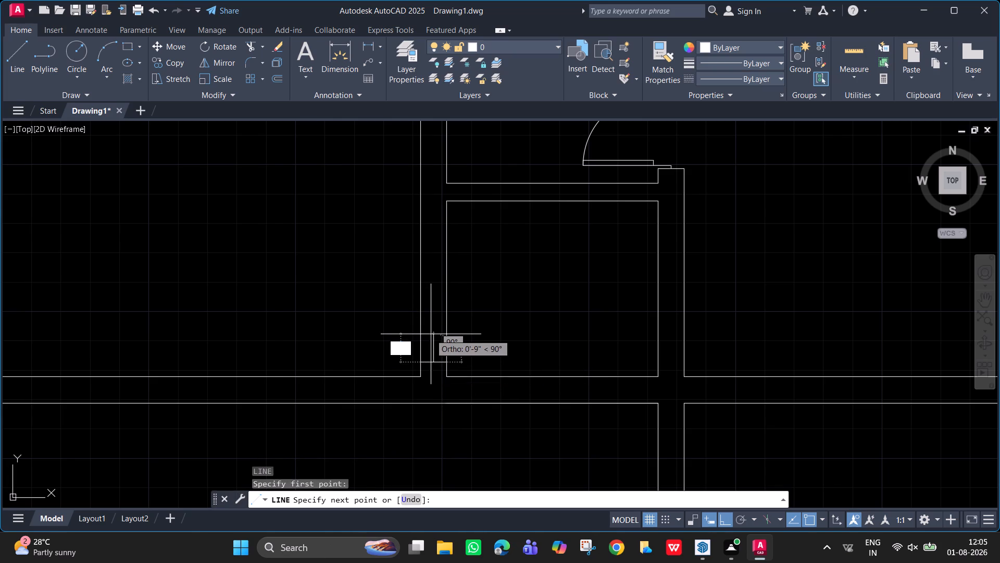
type("1\"")
key("Return")
key("Escape")
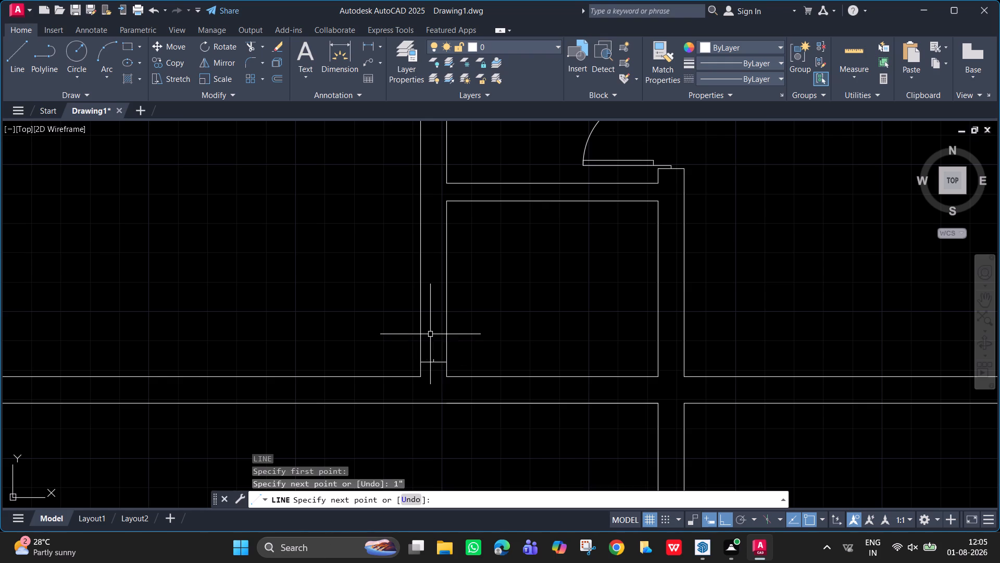
Stretch the spare door block east of the second plan to a 3'-4" opening size.
scroll(426, 349, "up", 3)
scroll(664, 297, "down", 4)
middle_click_drag(634, 319, 542, 352)
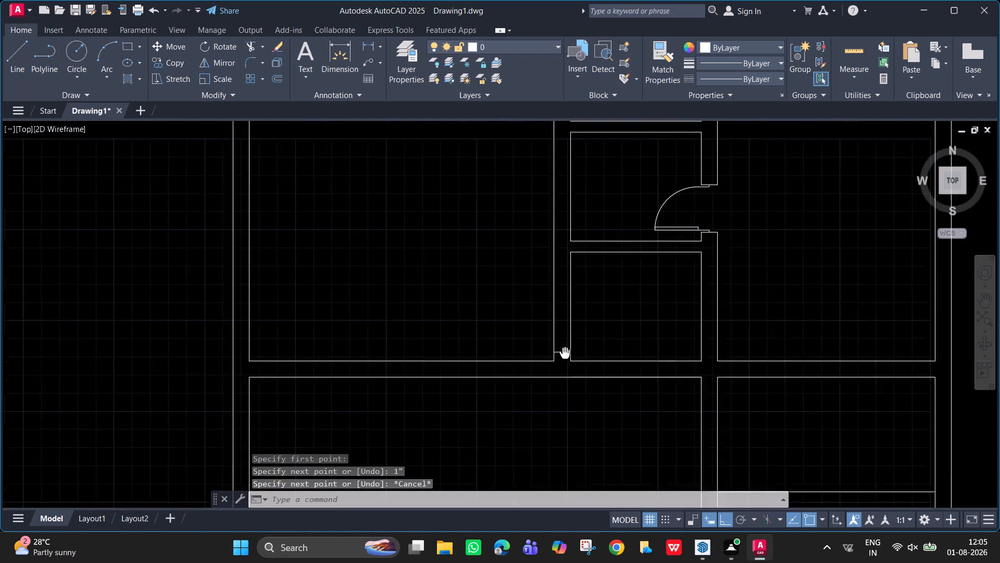
middle_click_drag(542, 352, 486, 343)
scroll(753, 283, "down", 2)
middle_click_drag(815, 278, 791, 281)
left_click(823, 211)
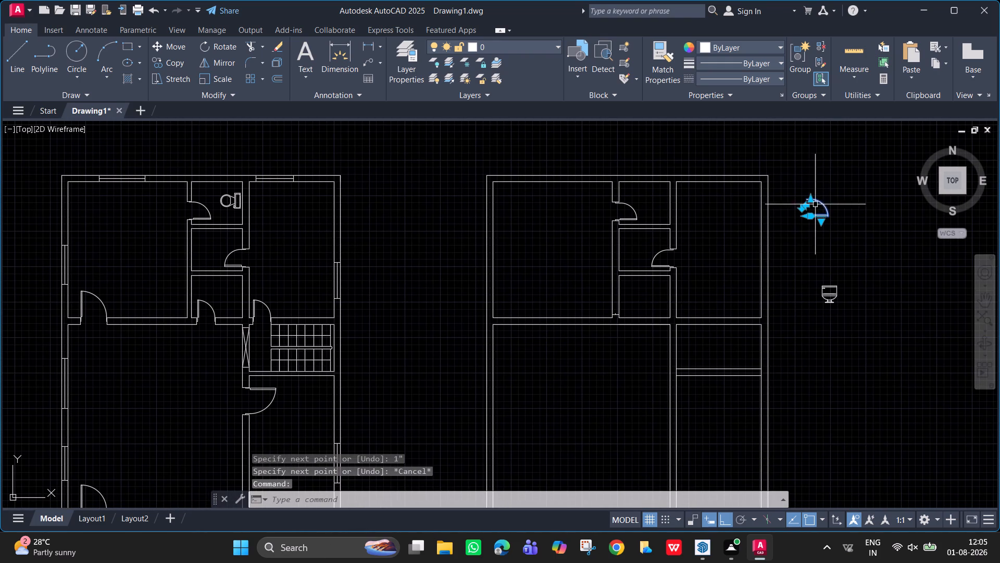
left_click(811, 199)
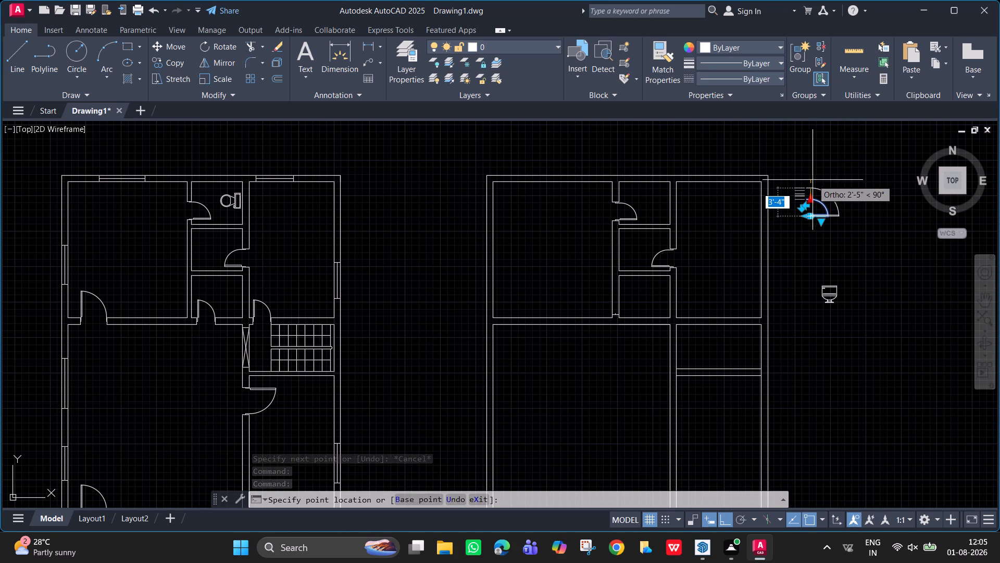
left_click(812, 191)
key("Escape")
left_click(824, 215)
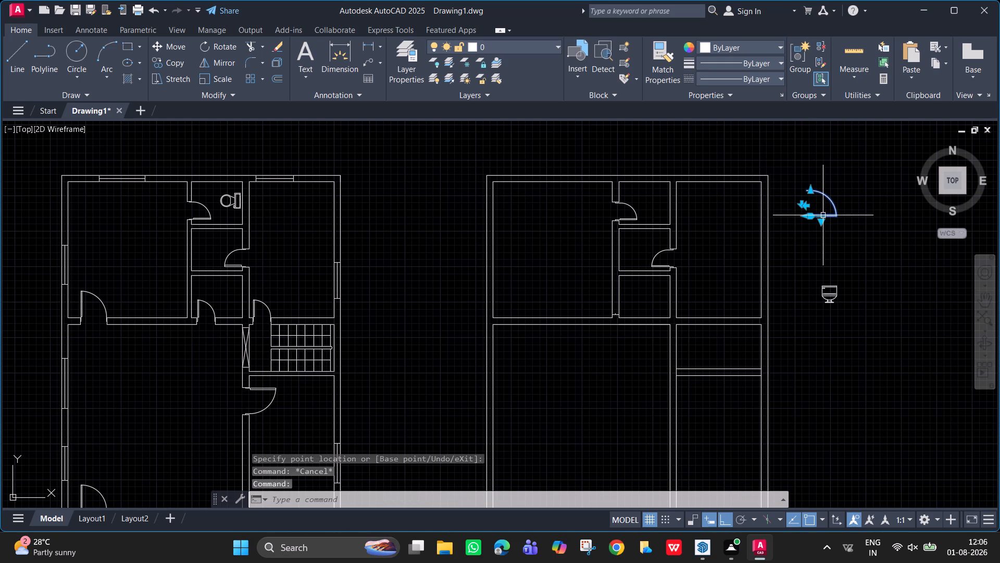
left_click(810, 191)
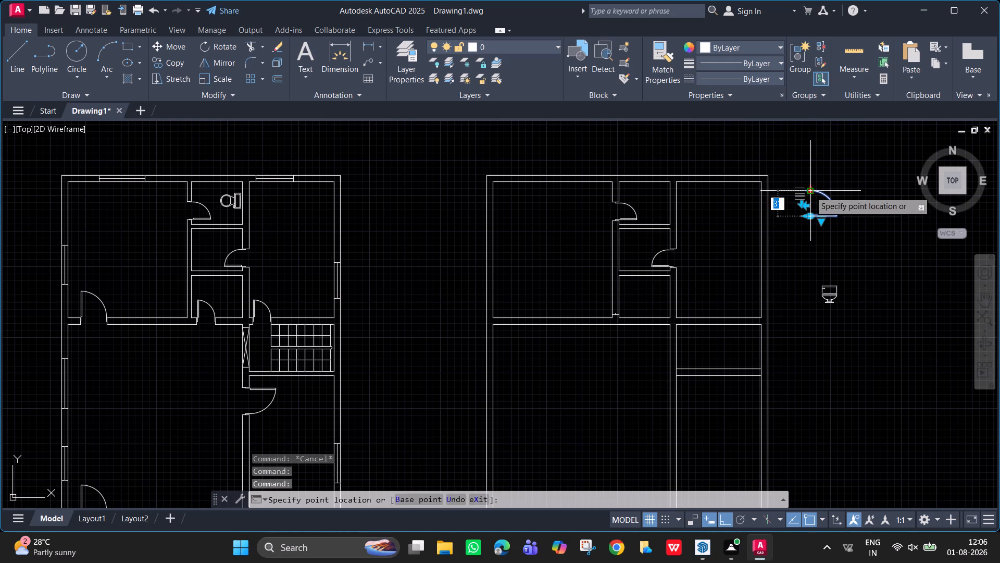
left_click(809, 156)
left_click_drag(811, 187, 811, 168)
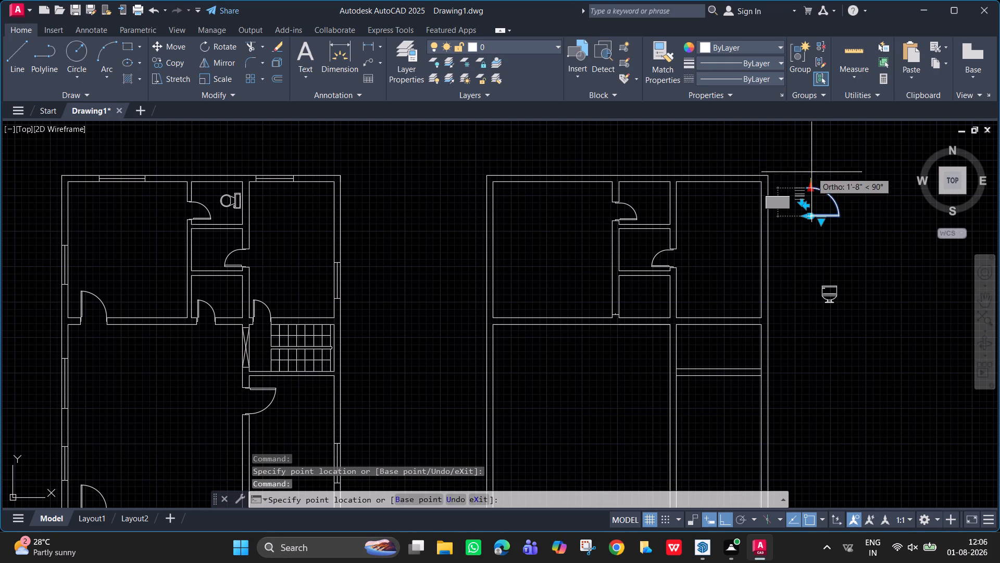
left_click_drag(811, 168, 813, 160)
left_click(813, 160)
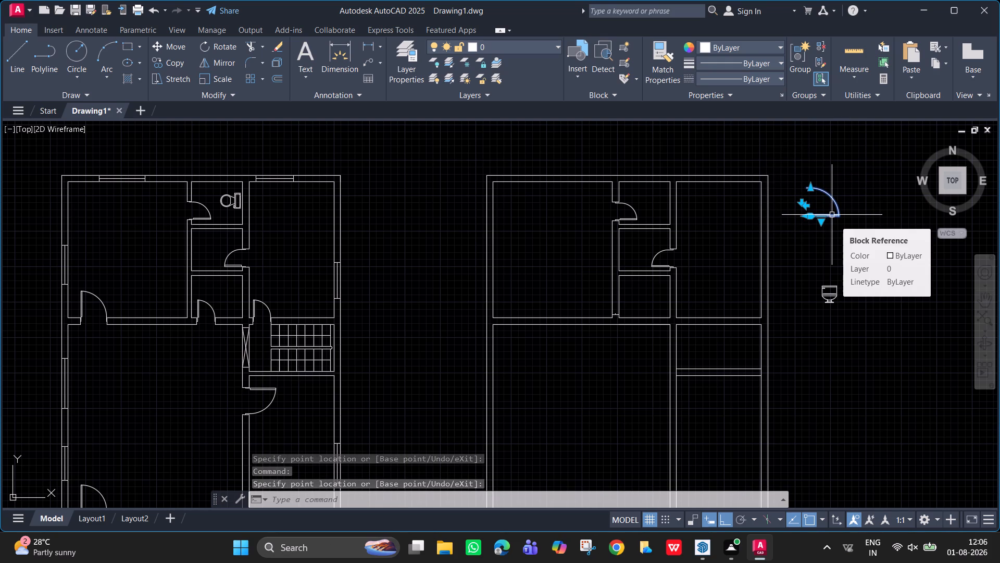
Copy the spare door by its hinge-side frame end into the northeast room, near that room's southwest corner.
type("co")
key("Return")
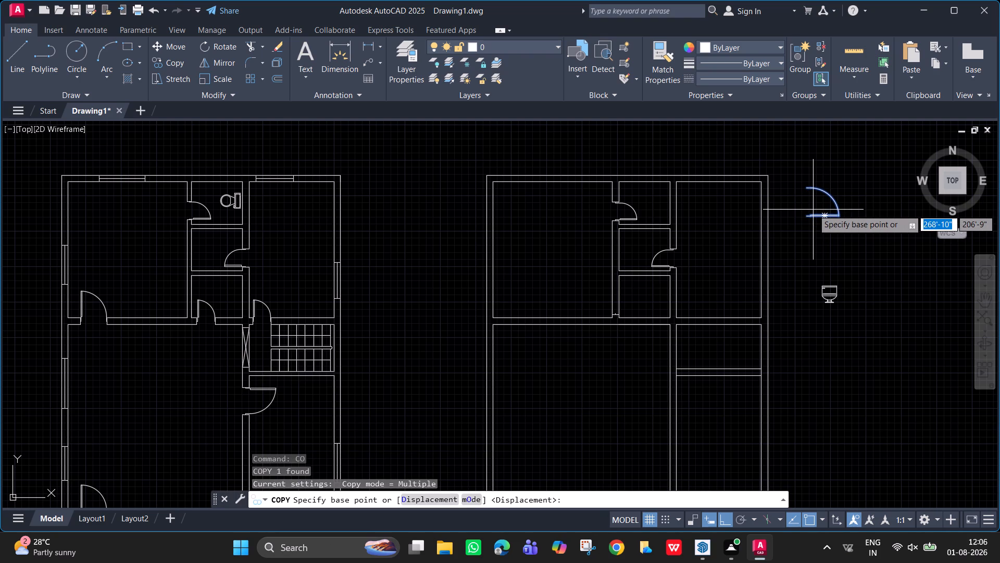
key("F8")
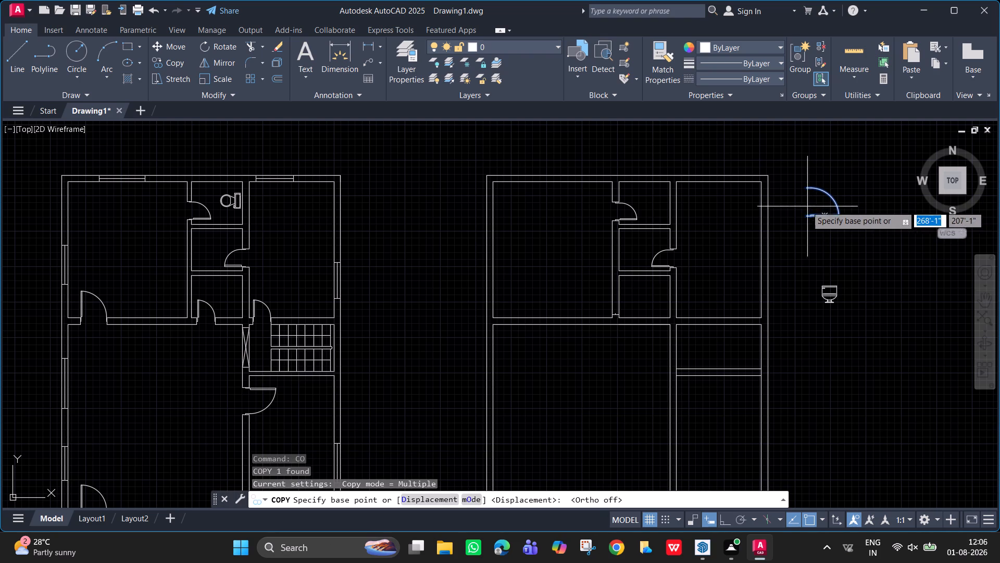
left_click(809, 217)
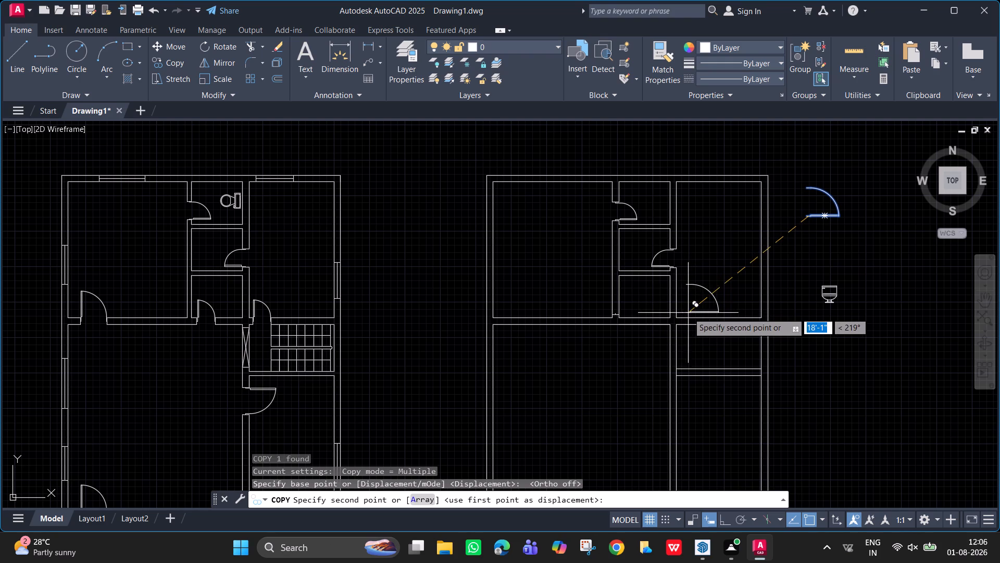
left_click(683, 312)
scroll(686, 305, "up", 3)
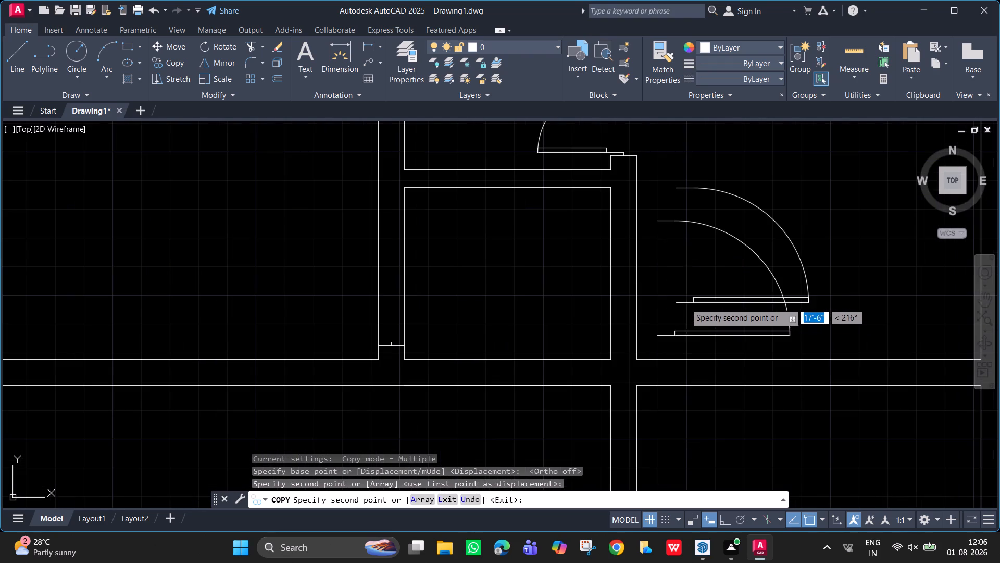
key("Escape")
Reduce the copied door's opening by one size increment.
left_click(692, 332)
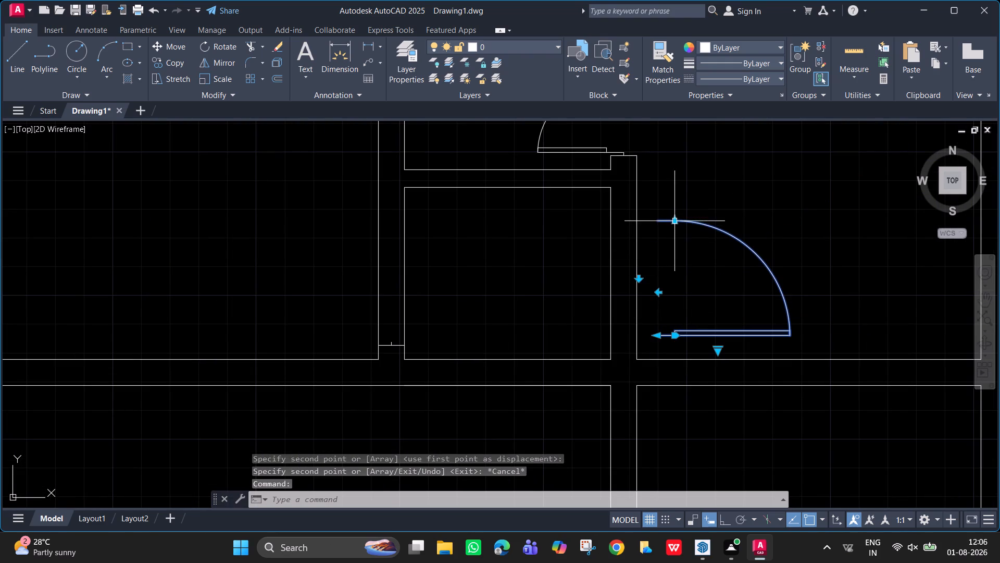
left_click(674, 222)
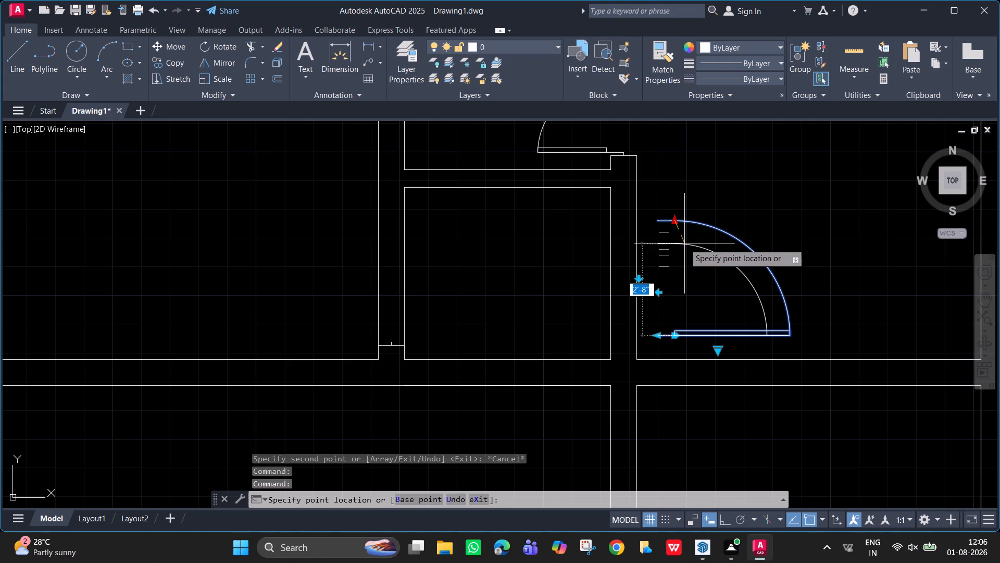
left_click(684, 237)
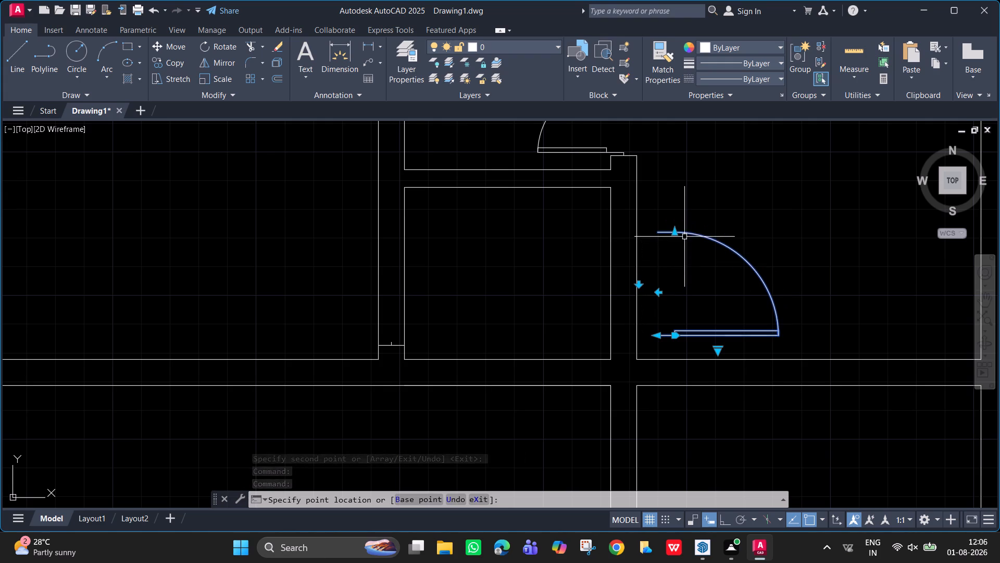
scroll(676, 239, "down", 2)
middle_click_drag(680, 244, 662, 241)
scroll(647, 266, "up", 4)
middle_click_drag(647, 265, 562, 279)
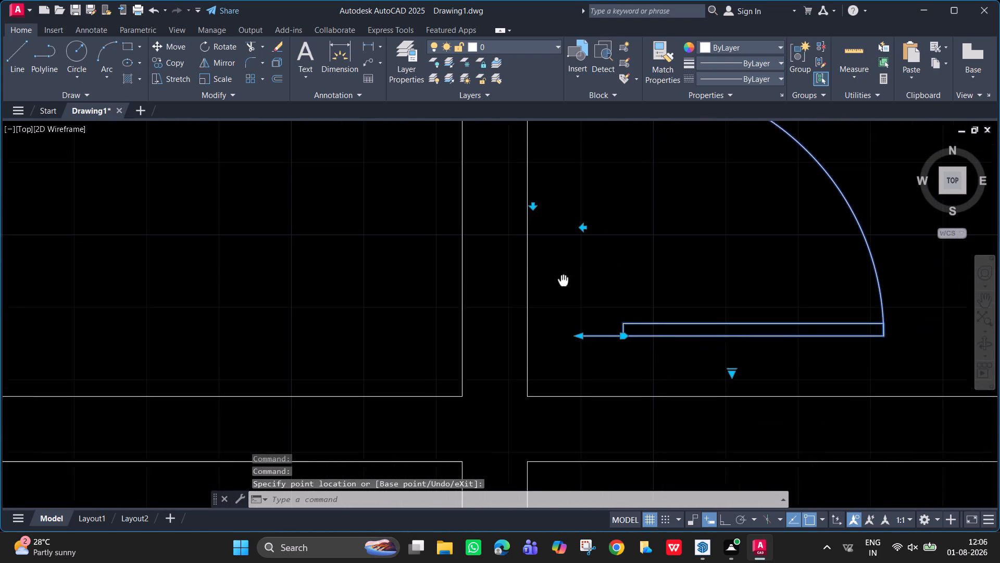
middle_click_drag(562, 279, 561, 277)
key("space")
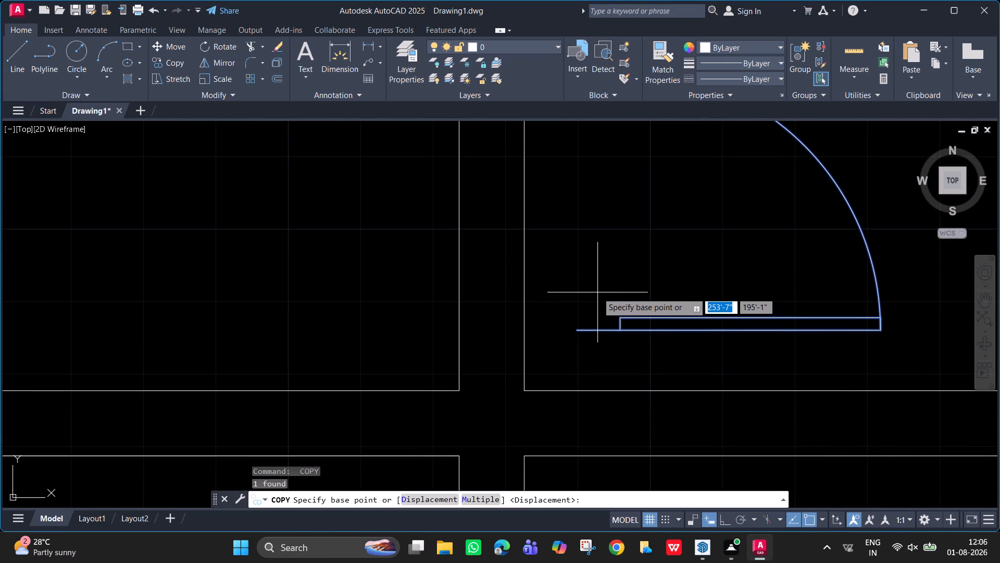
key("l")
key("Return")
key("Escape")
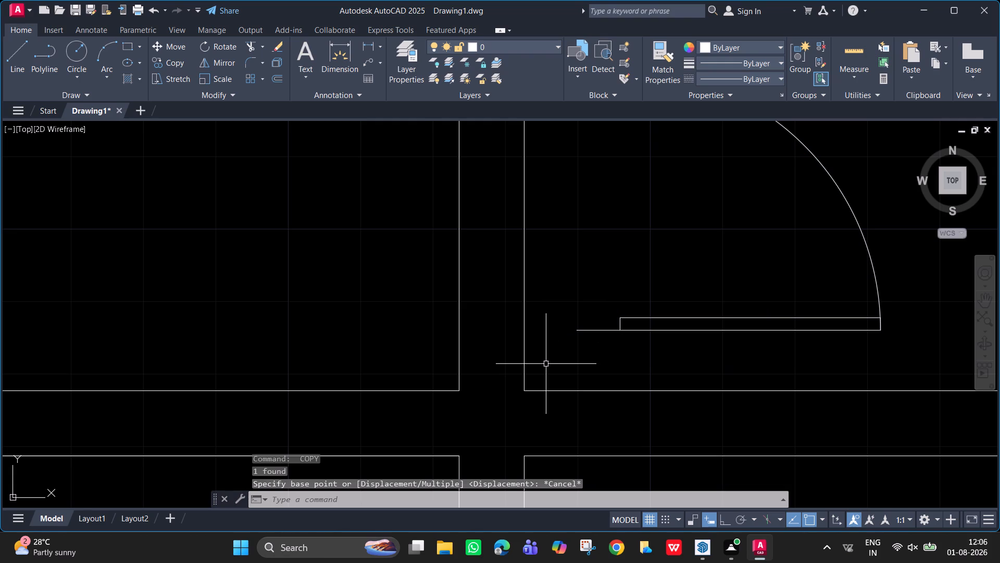
Draw a jamb line across the wall west of the northeast room, starting 5" north of that room's southwest inside corner.
key("l")
key("Return")
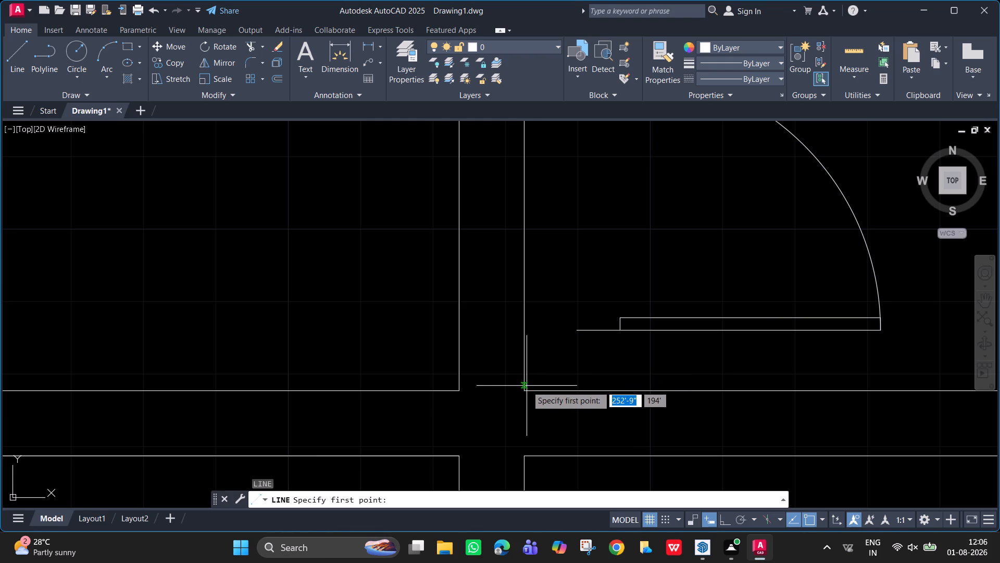
type("tk")
key("Return")
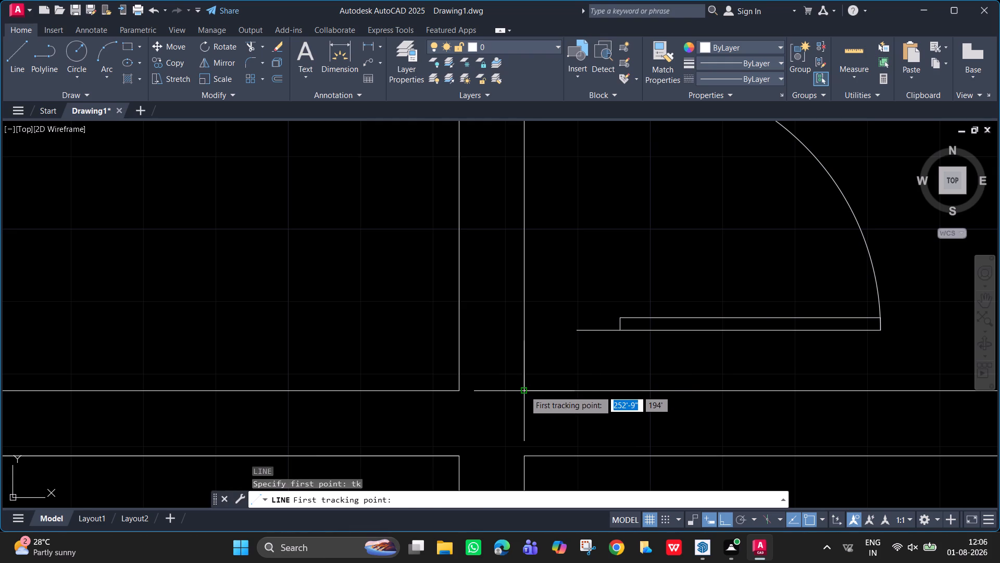
left_click(524, 390)
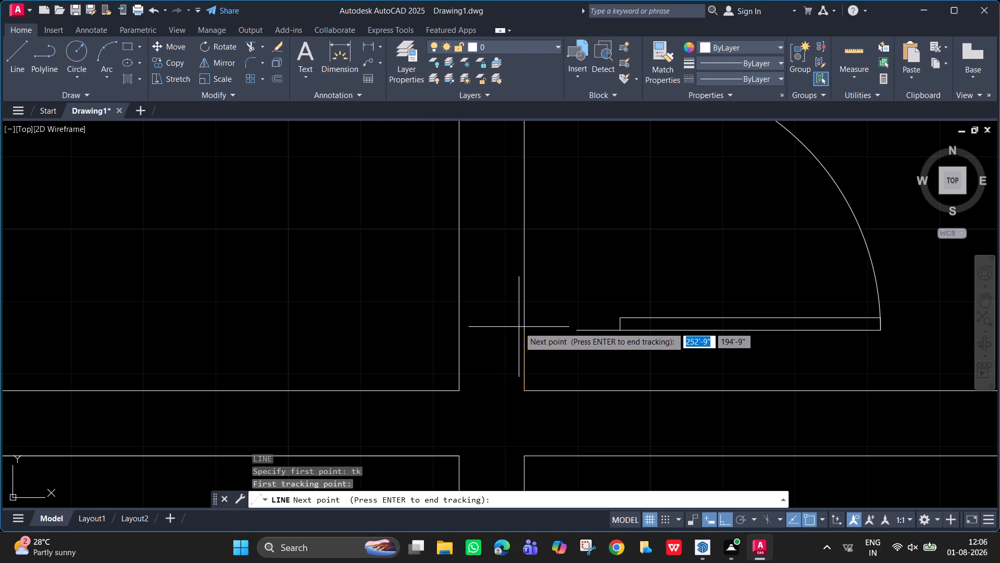
type("5\"")
key("Return")
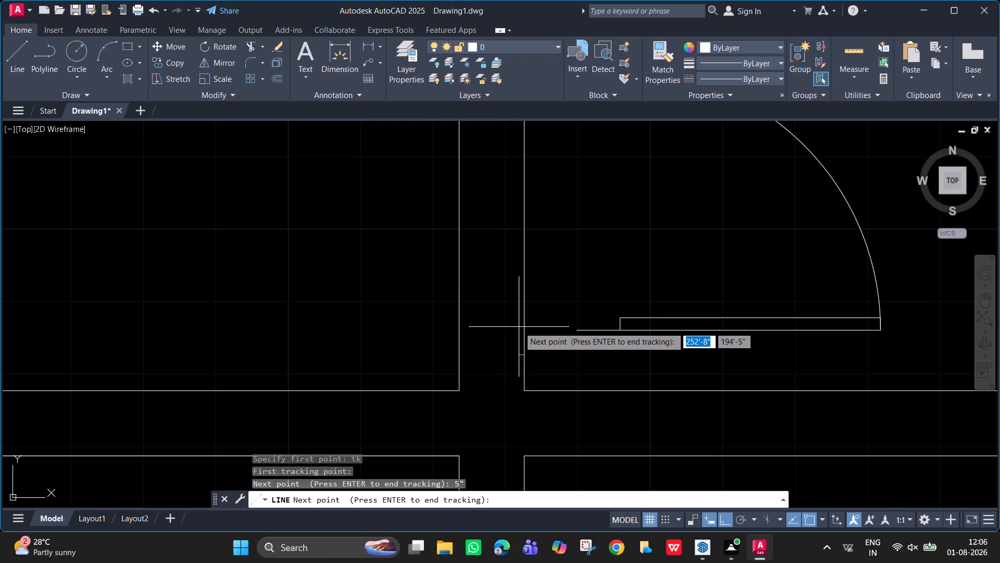
key("Return")
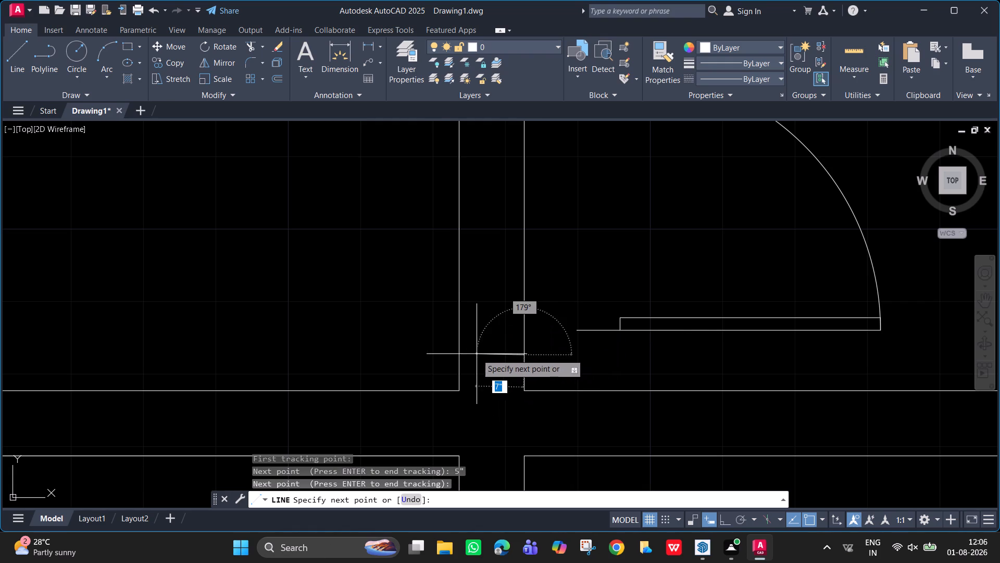
left_click(459, 354)
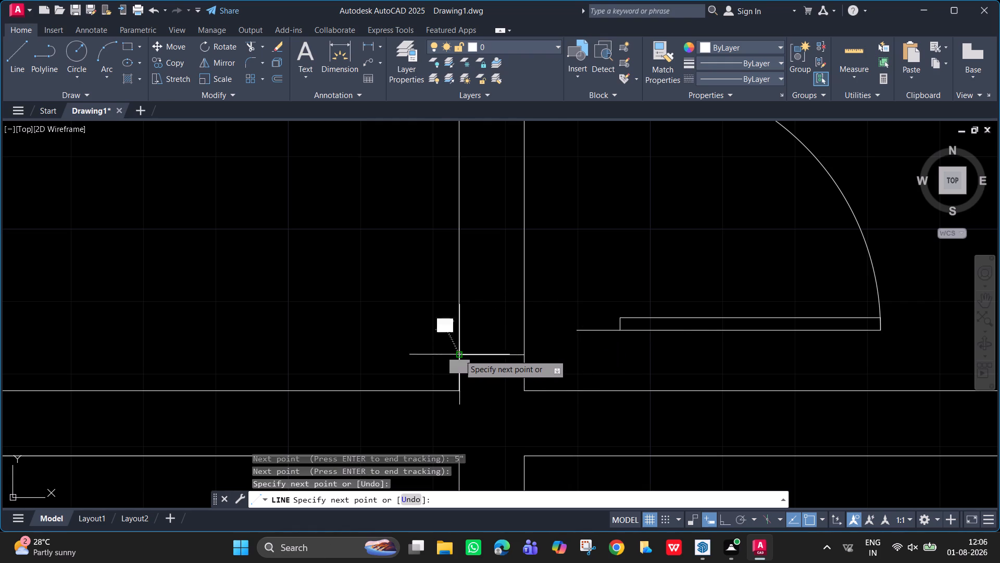
key("Escape")
Draw a 1" line north from the midpoint of the new jamb line at the northeast room.
left_click(608, 333)
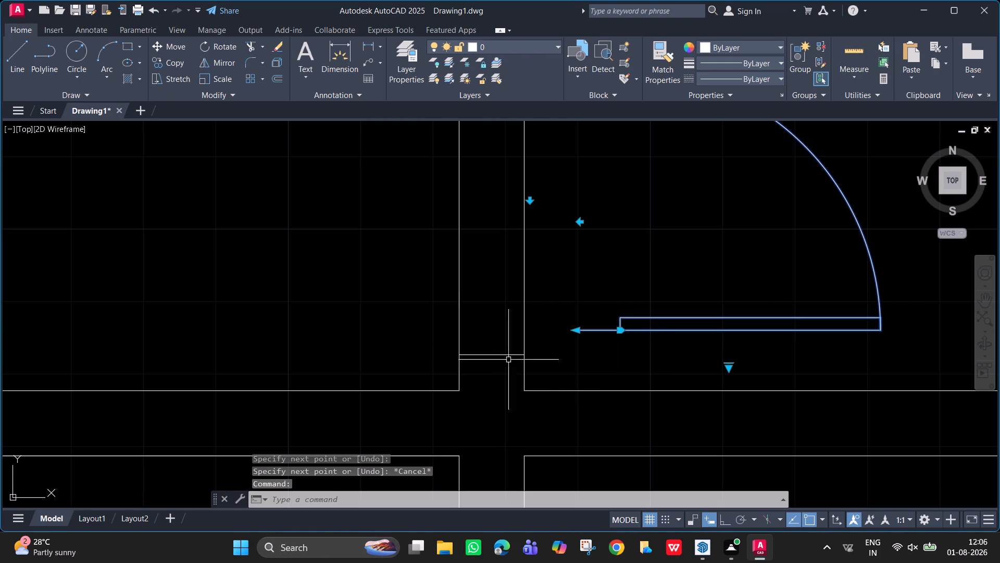
key("Escape")
key("l")
key("Return")
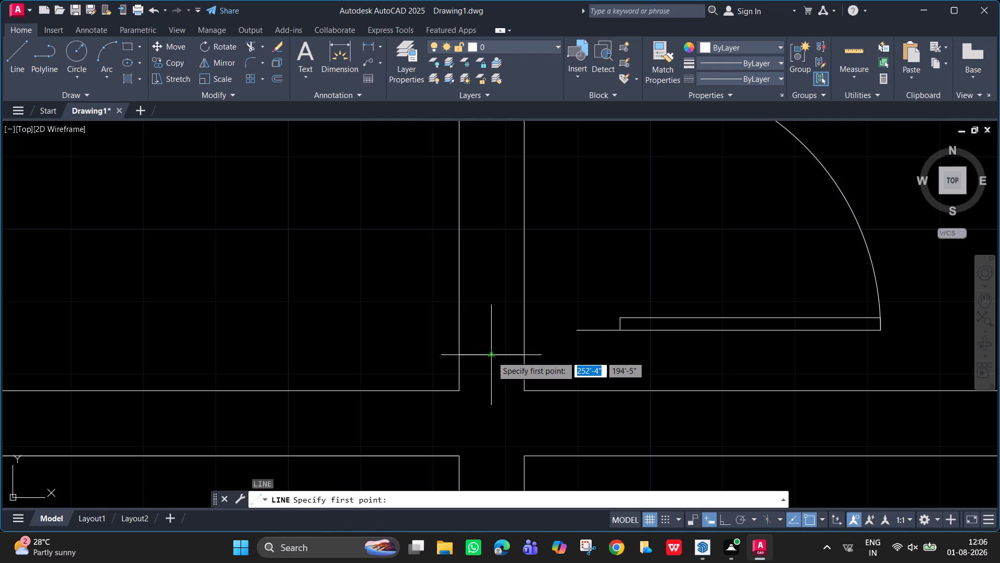
left_click(492, 356)
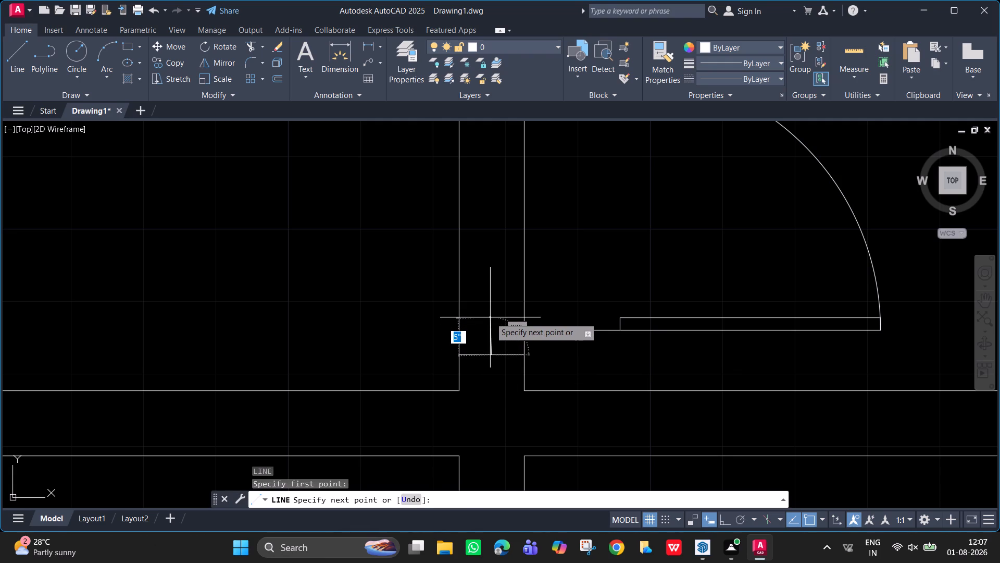
key("F8")
type("1\"")
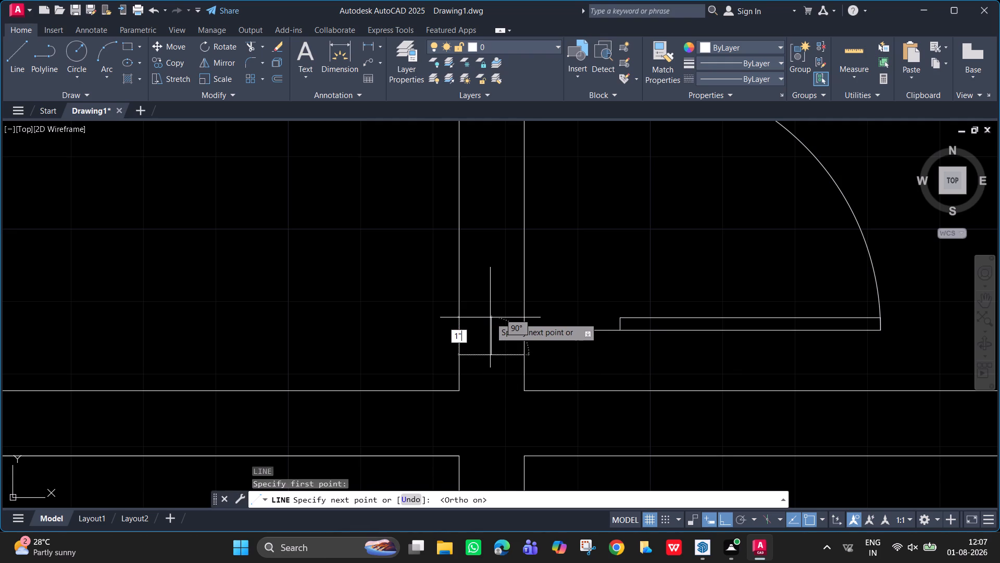
key("Return")
key("Escape")
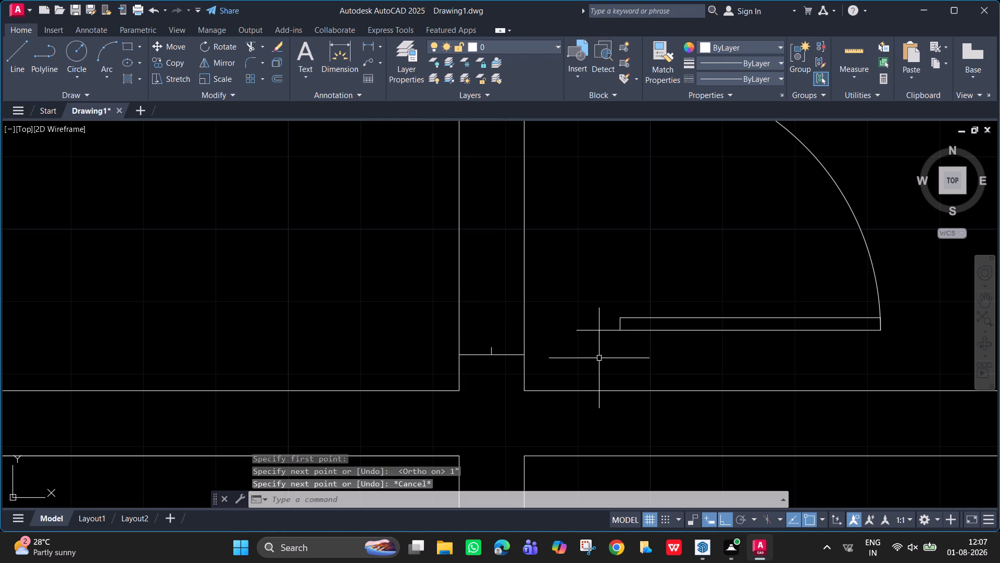
Move the northeast room's door by its hinge-side frame end onto the tip of the 1" line on the jamb.
left_click(588, 328)
key("m")
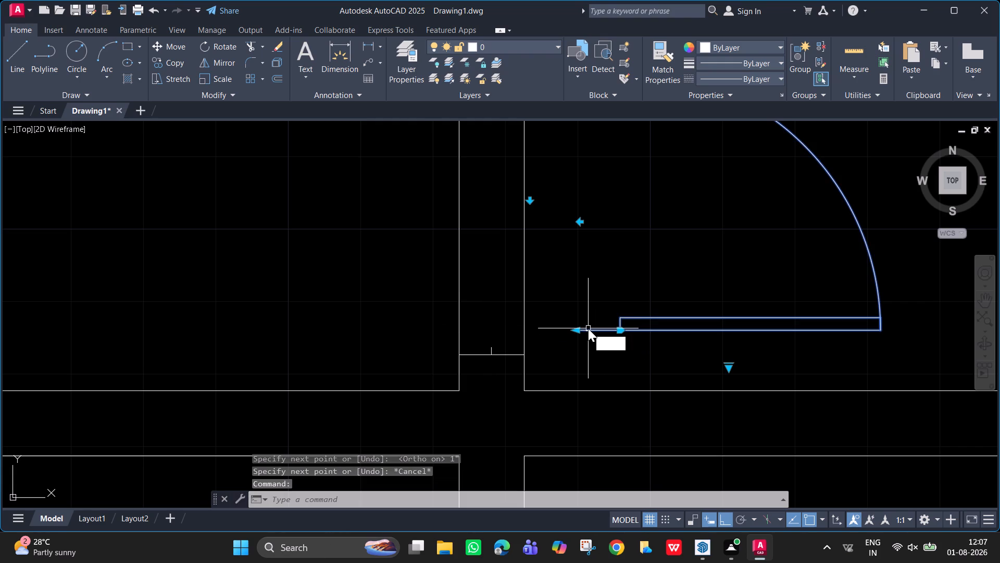
key("Return")
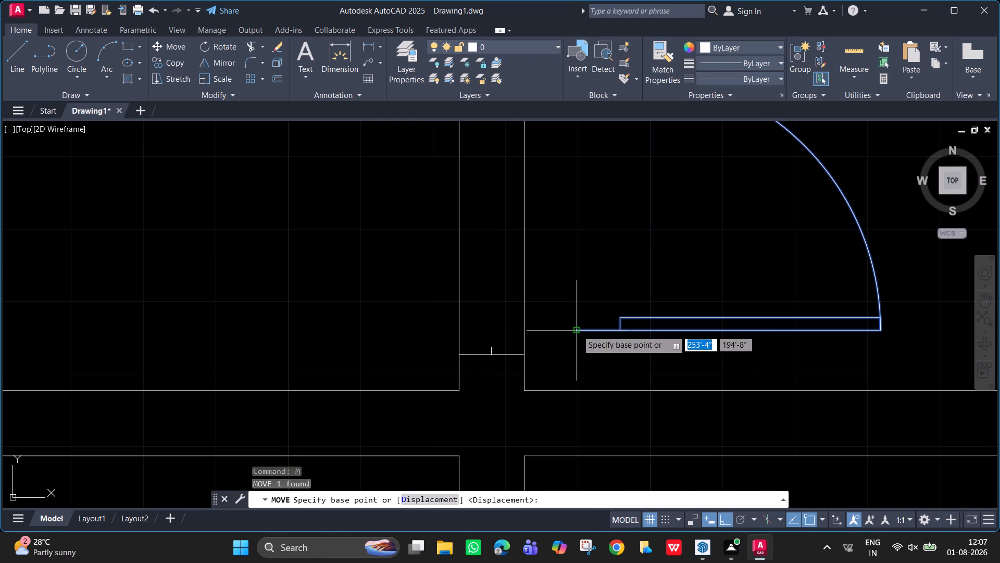
left_click(577, 330)
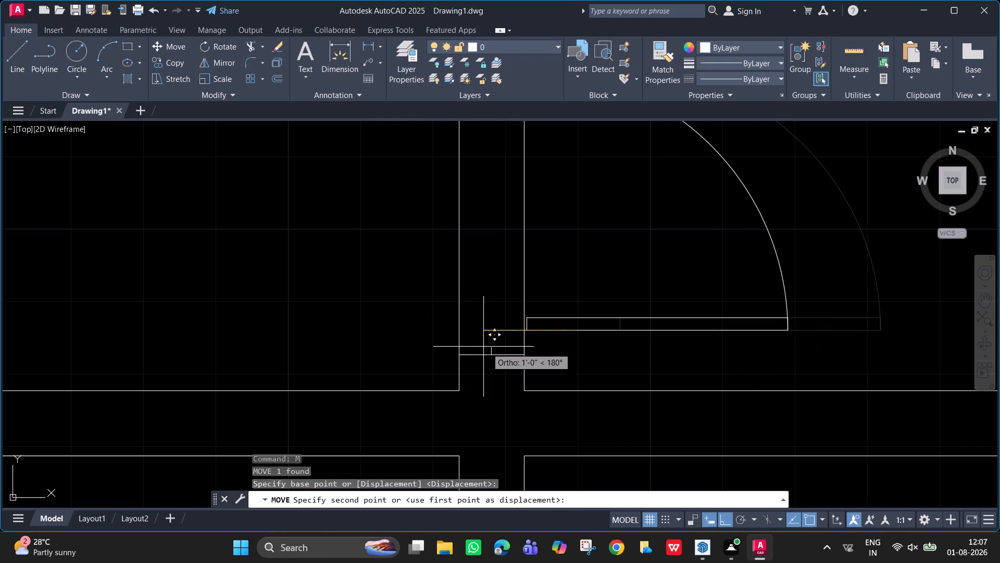
key("F8")
scroll(481, 345, "up", 3)
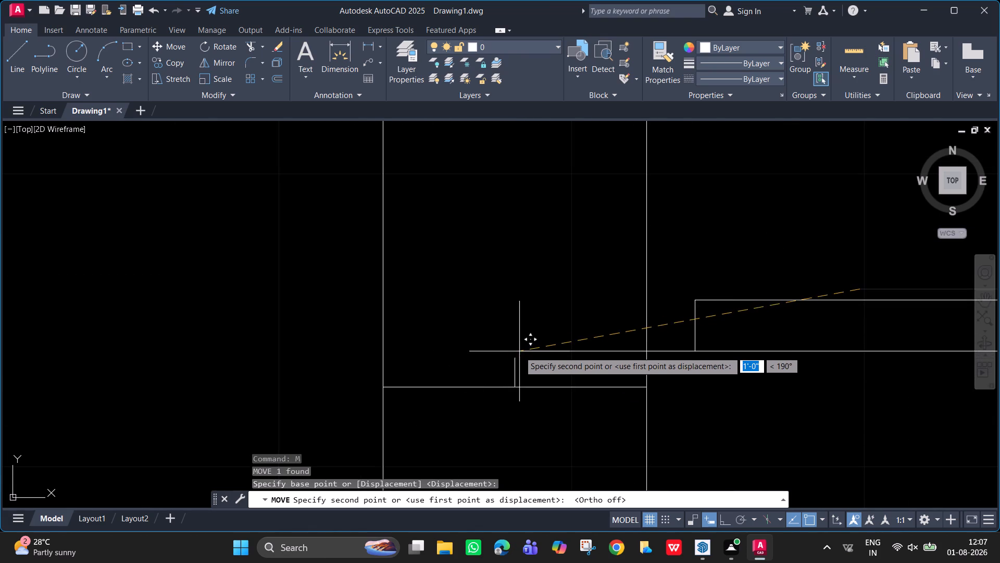
left_click(514, 358)
Draw a 1" line north from the latch-side frame end of the northeast room's door.
scroll(564, 278, "down", 3)
middle_click_drag(602, 283, 550, 369)
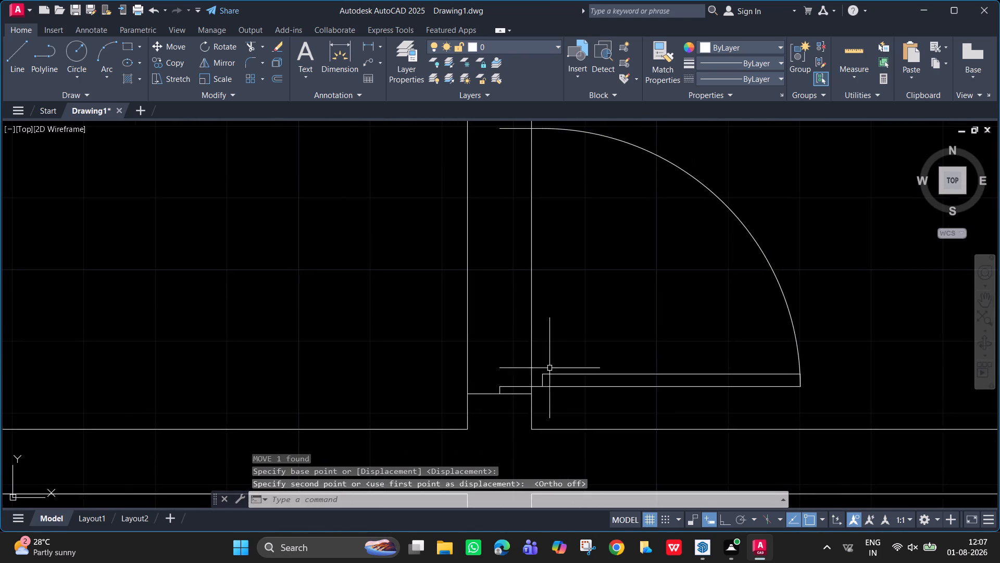
scroll(552, 263, "down", 2)
middle_click_drag(552, 277, 536, 323)
scroll(528, 247, "up", 1)
middle_click_drag(528, 267, 512, 304)
scroll(510, 302, "up", 1)
key("l")
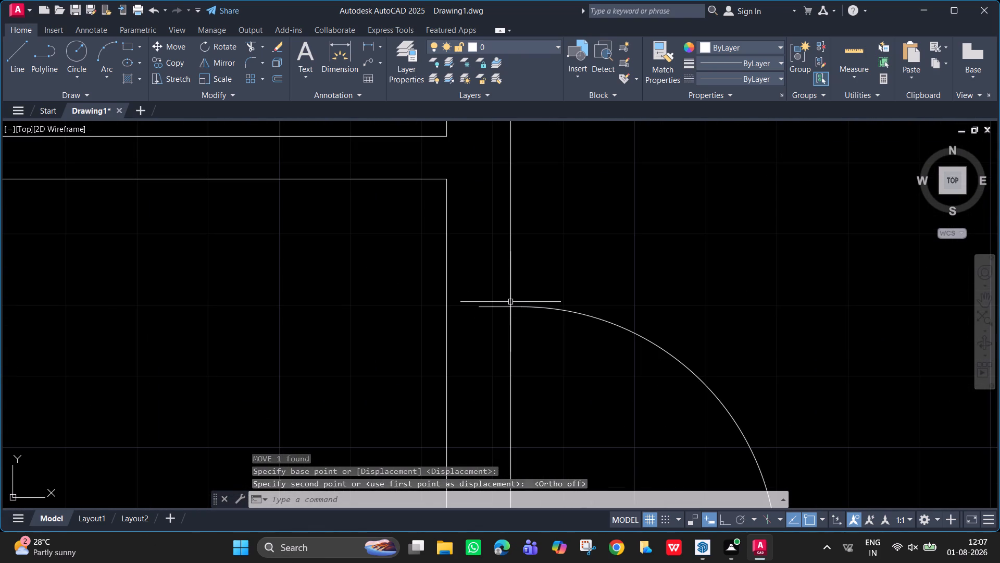
key("shift+Return")
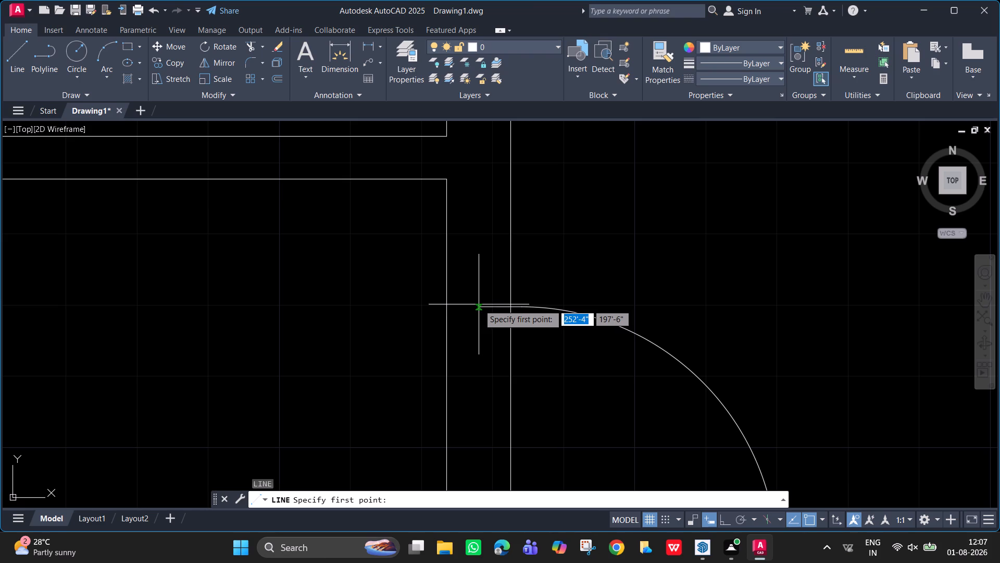
scroll(485, 298, "up", 3)
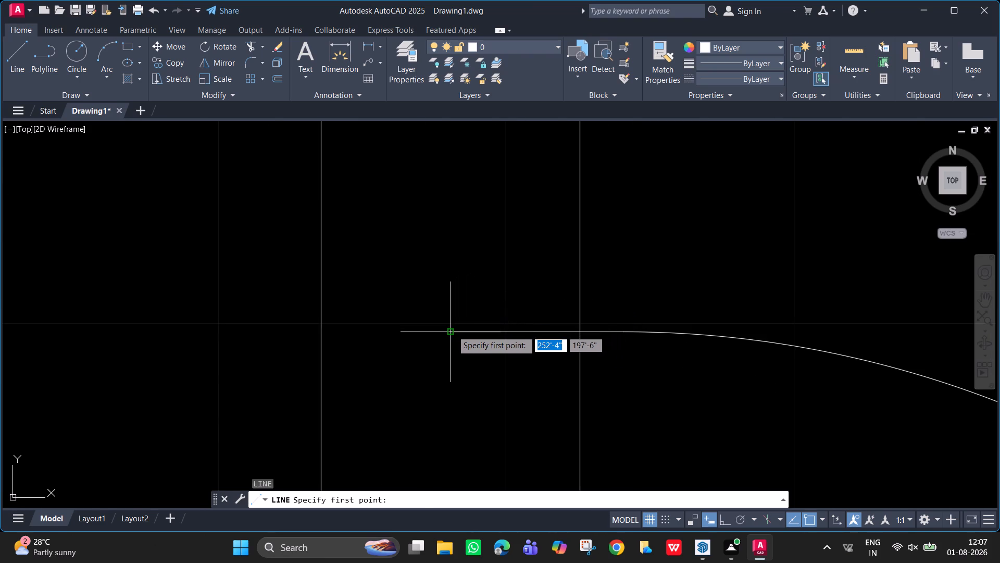
left_click(448, 331)
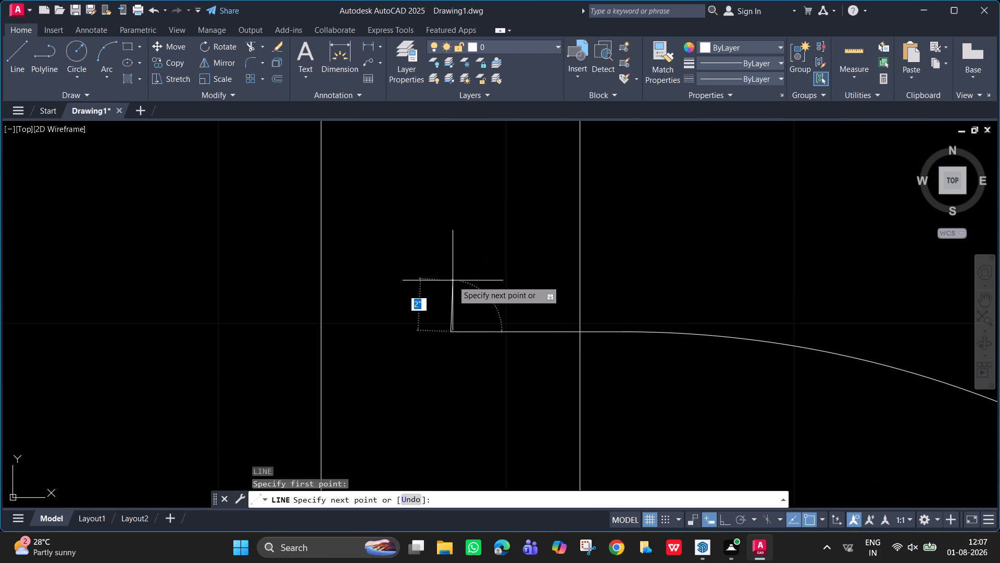
key("F8")
type("1\"")
key("Return")
key("Escape")
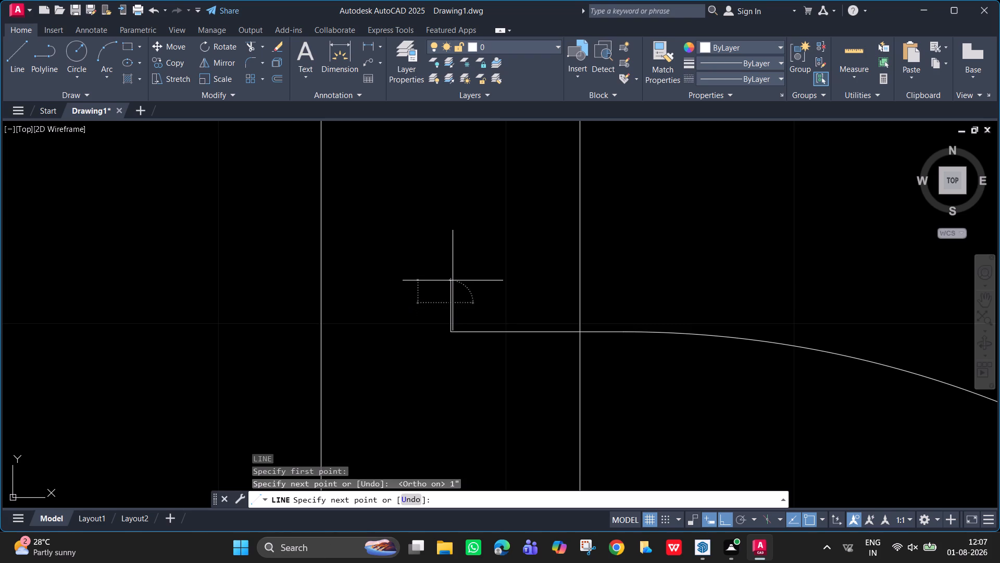
Draw two jamb segments from the top of the new 1" line to the wall's east and west faces.
scroll(465, 335, "down", 3)
middle_click_drag(505, 409, 482, 369)
scroll(458, 324, "up", 1)
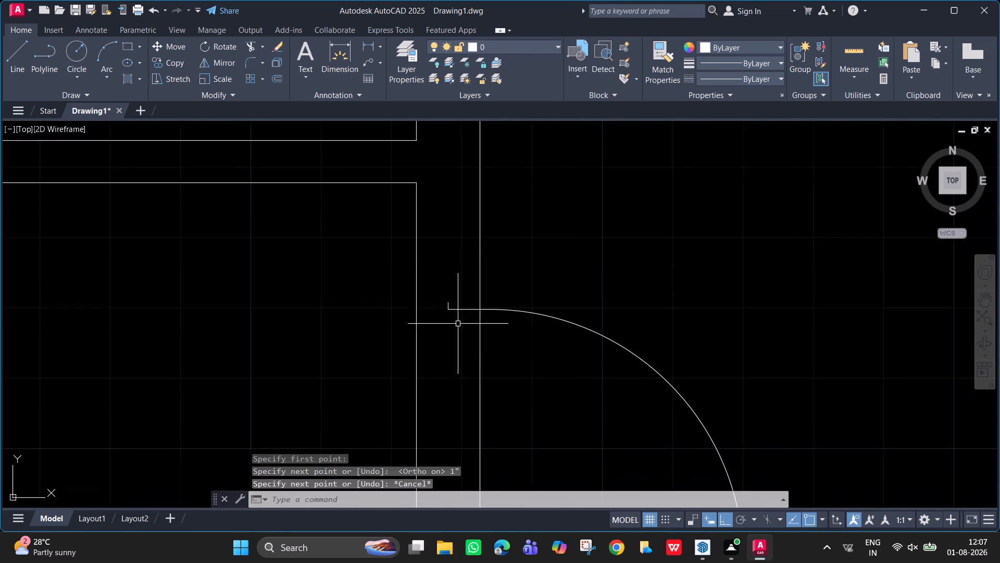
scroll(458, 324, "up", 1)
left_click(12, 55)
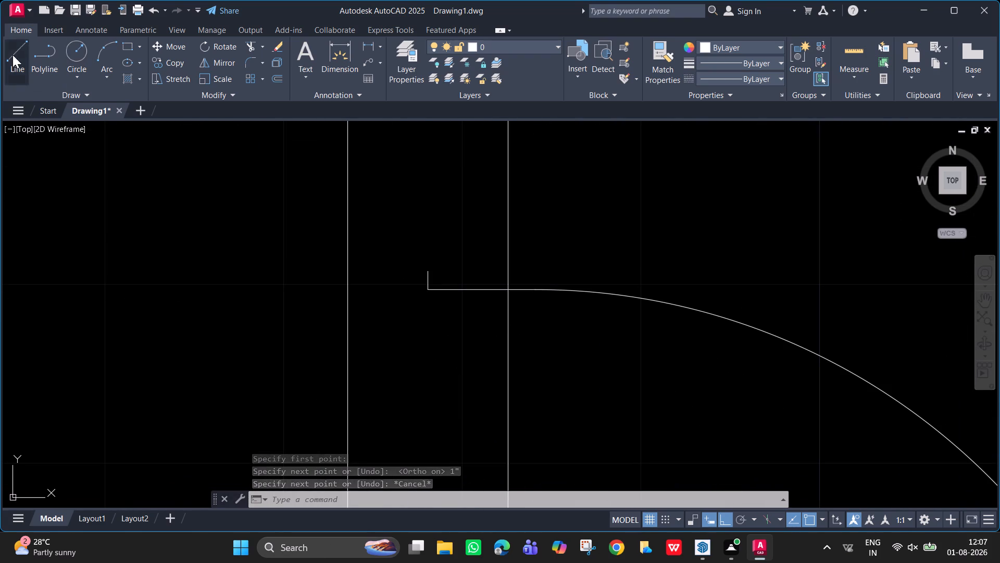
left_click(426, 270)
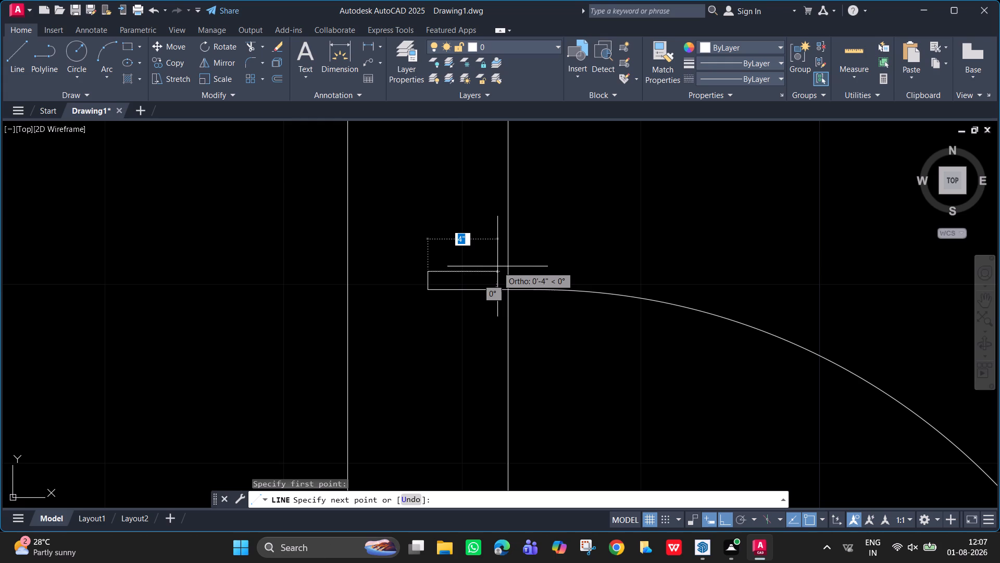
left_click(508, 273)
key("space")
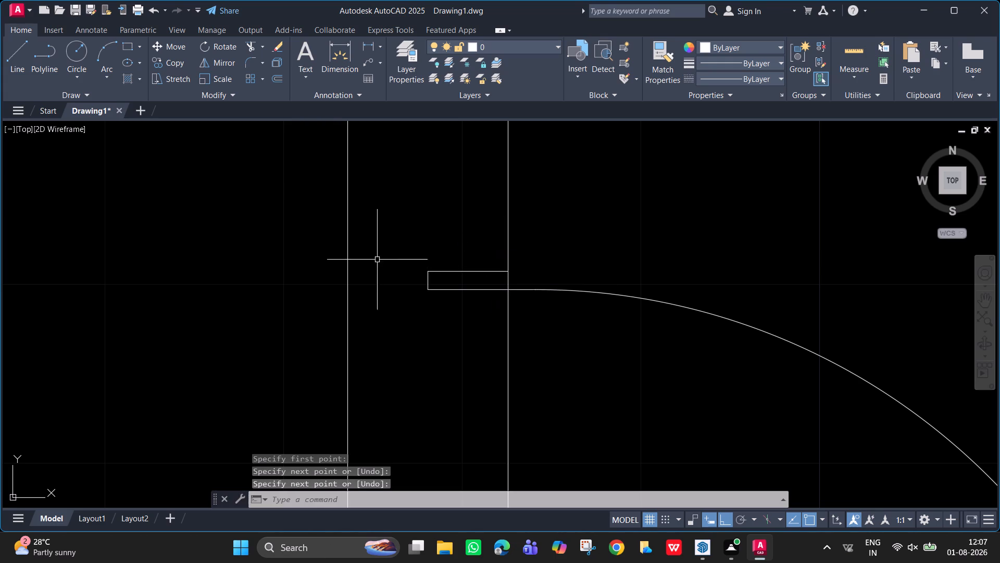
key("space")
left_click(427, 272)
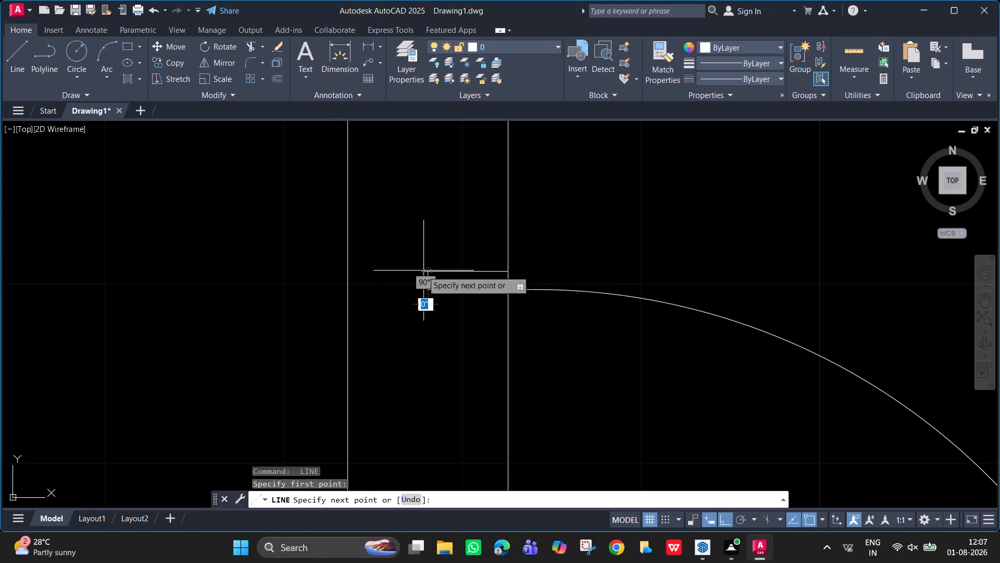
left_click(345, 271)
key("space")
Join the two jamb segments north of the door into a single line.
scroll(439, 281, "up", 2)
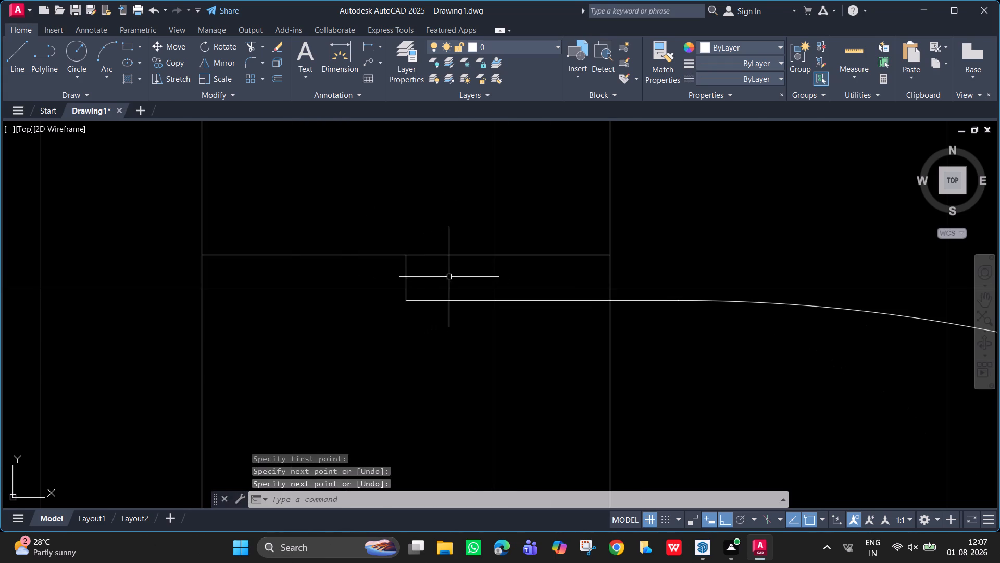
left_click_drag(452, 275, 432, 216)
left_click(443, 212)
left_click_drag(360, 188, 352, 268)
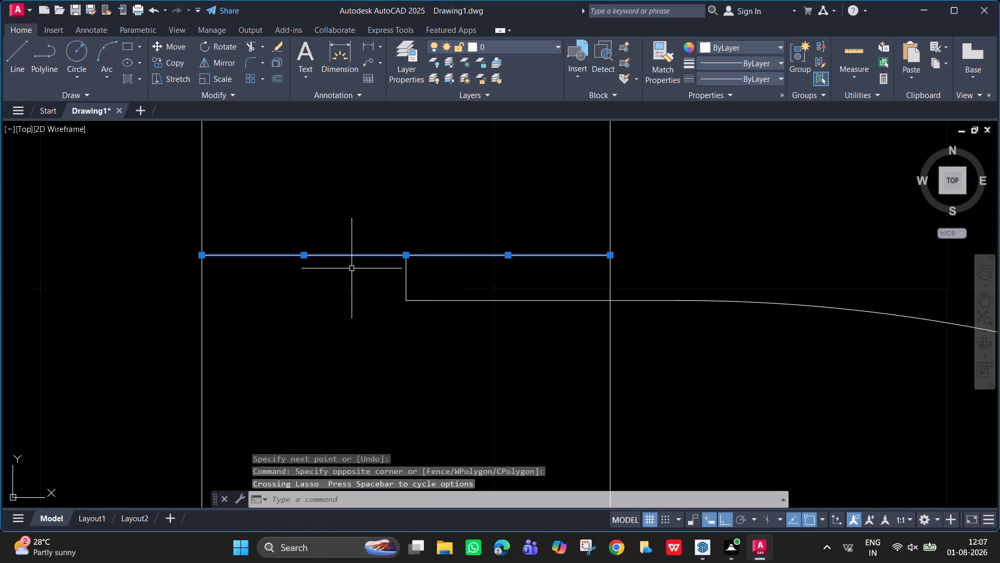
left_click(352, 268)
left_click(292, 246)
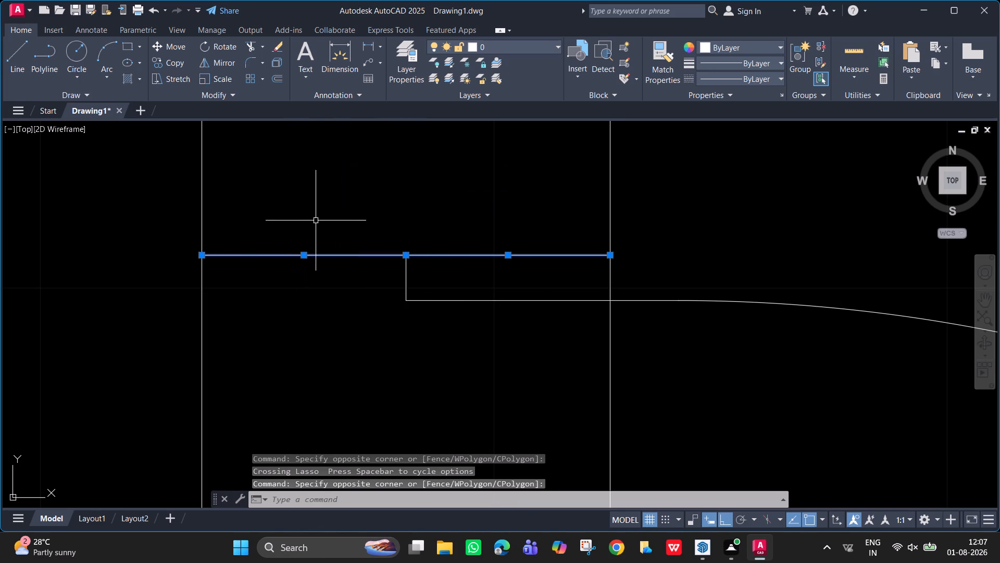
key("j")
key("Return")
Trim both wall faces across the northeast room's door opening, including the short pieces between the jambs and door frame.
scroll(378, 271, "down", 2)
middle_click_drag(476, 326, 413, 198)
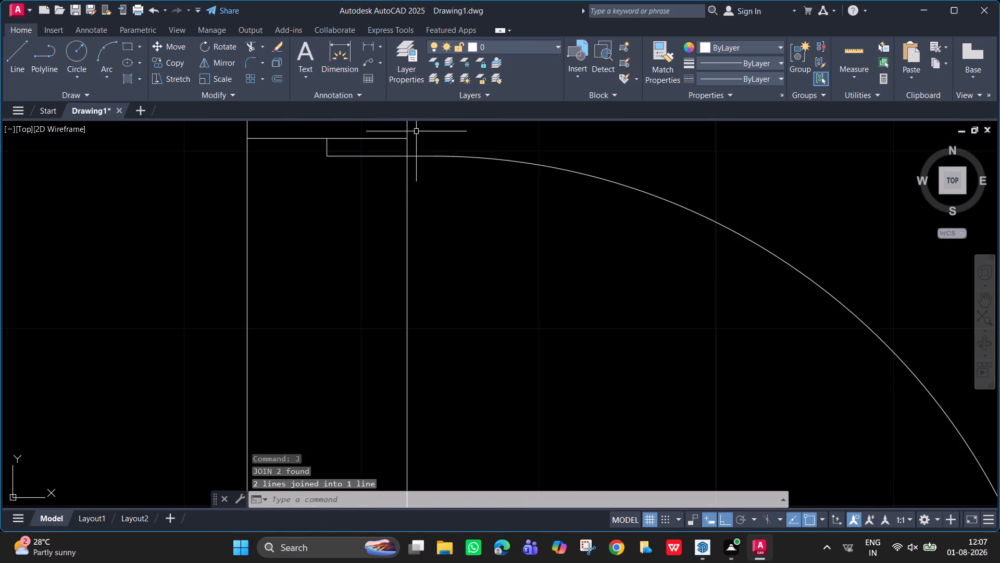
scroll(432, 197, "down", 2)
middle_click_drag(433, 250, 416, 223)
type("tr")
key("Return")
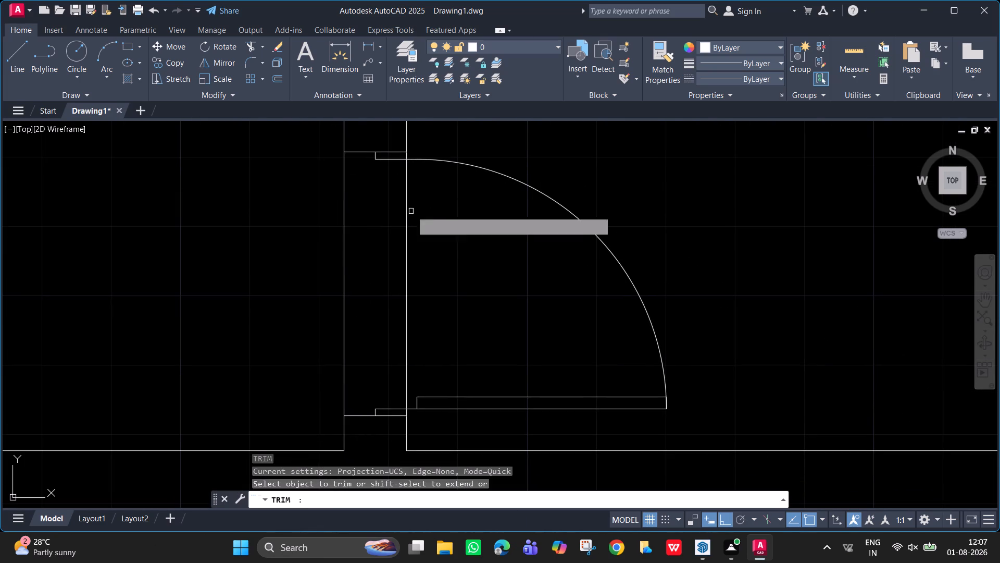
left_click(407, 227)
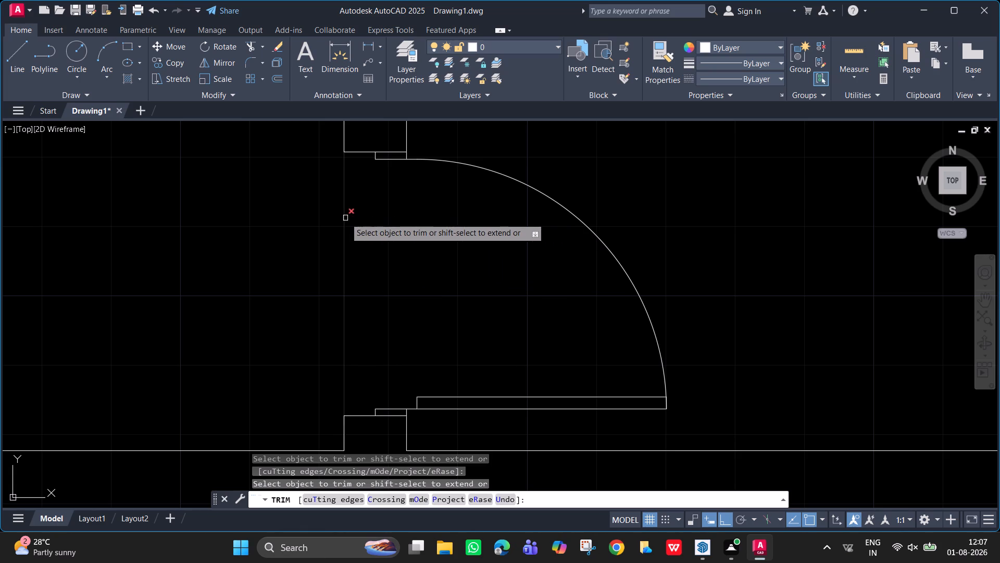
left_click(345, 218)
scroll(435, 139, "up", 2)
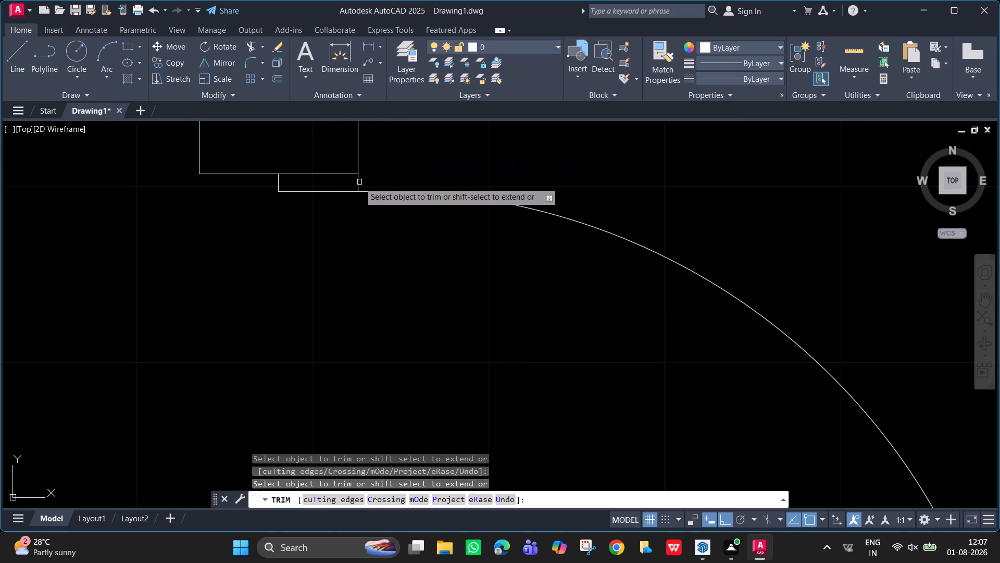
left_click(359, 182)
scroll(359, 288, "down", 2)
middle_click_drag(352, 355, 367, 75)
scroll(370, 222, "up", 3)
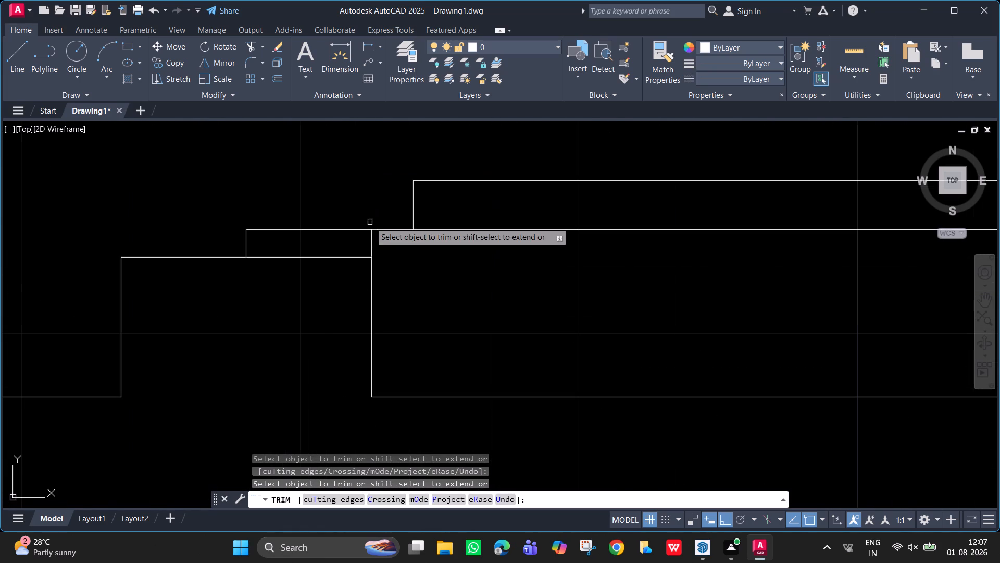
left_click(372, 243)
scroll(427, 260, "down", 2)
middle_click_drag(436, 304, 402, 309)
scroll(402, 309, "down", 2)
key("Escape")
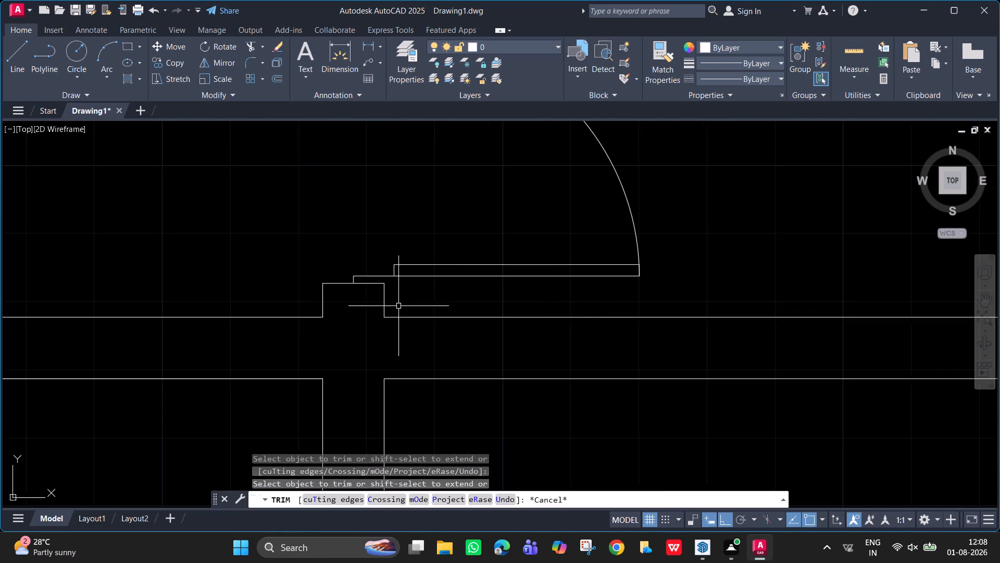
Mirror the northeast room's door westward about a vertical line into the adjacent small room, keeping the original.
scroll(398, 313, "down", 2)
scroll(447, 246, "down", 2)
middle_click_drag(449, 248, 550, 323)
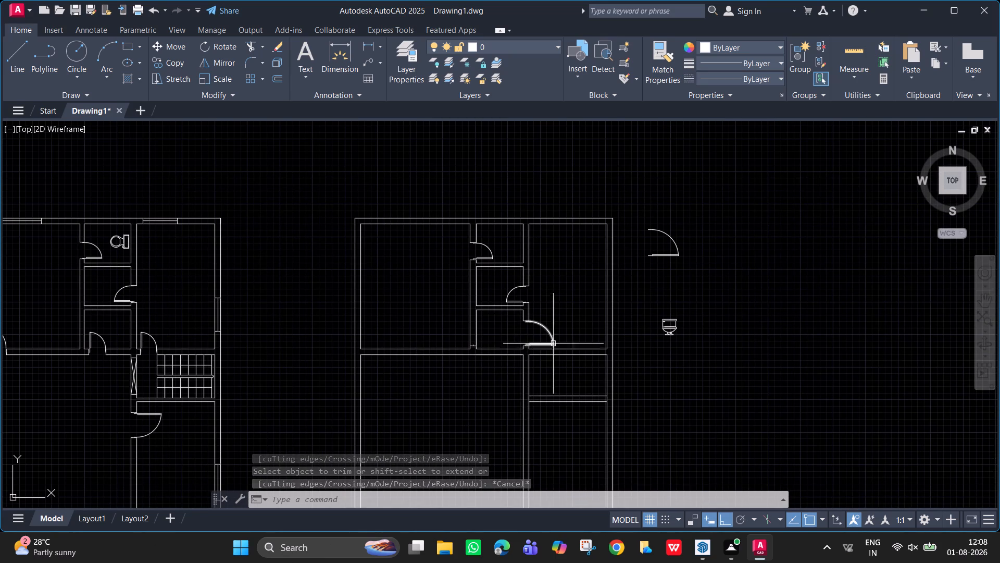
left_click(553, 341)
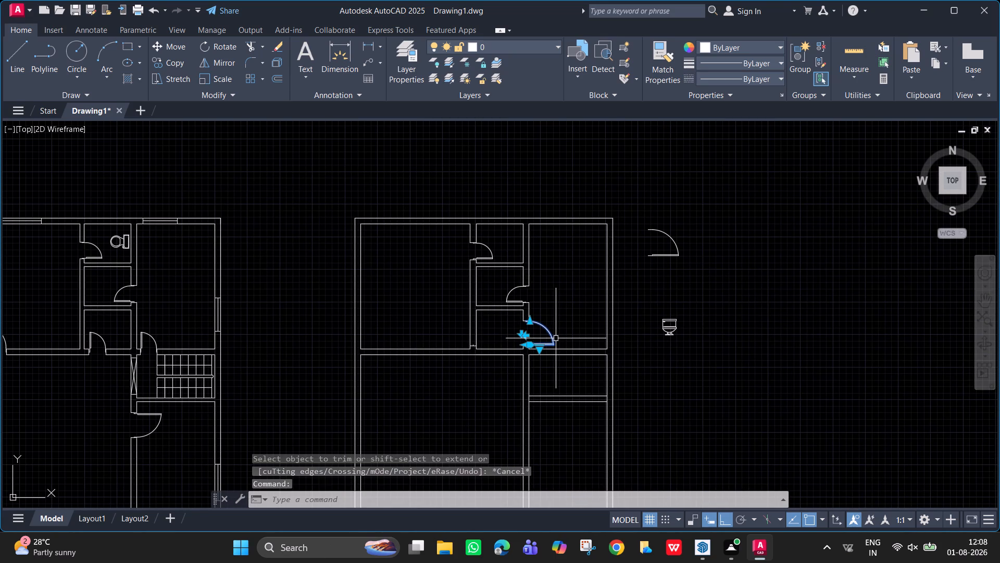
type("mi")
key("Return")
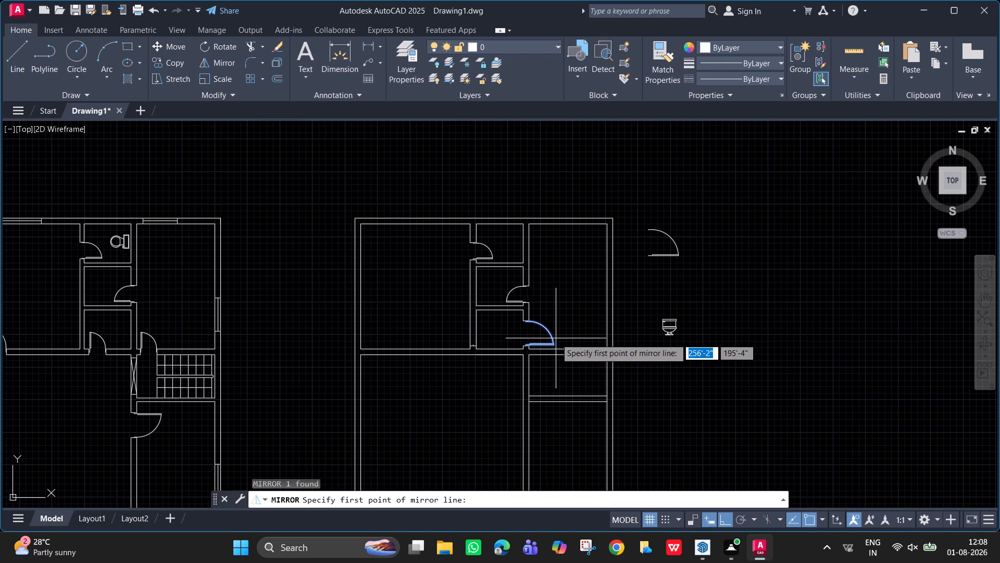
left_click(518, 344)
left_click(515, 317)
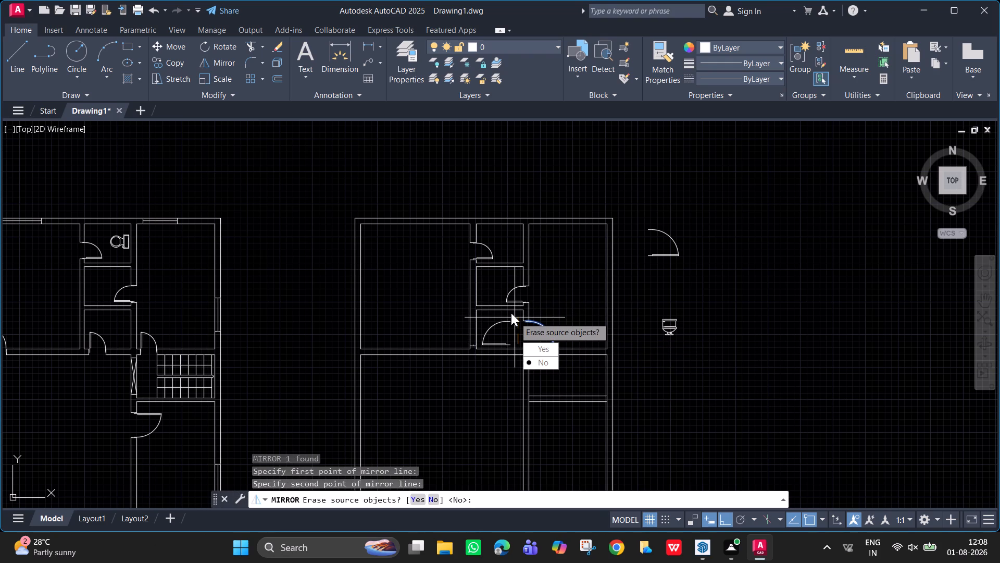
left_click_drag(539, 361, 511, 314)
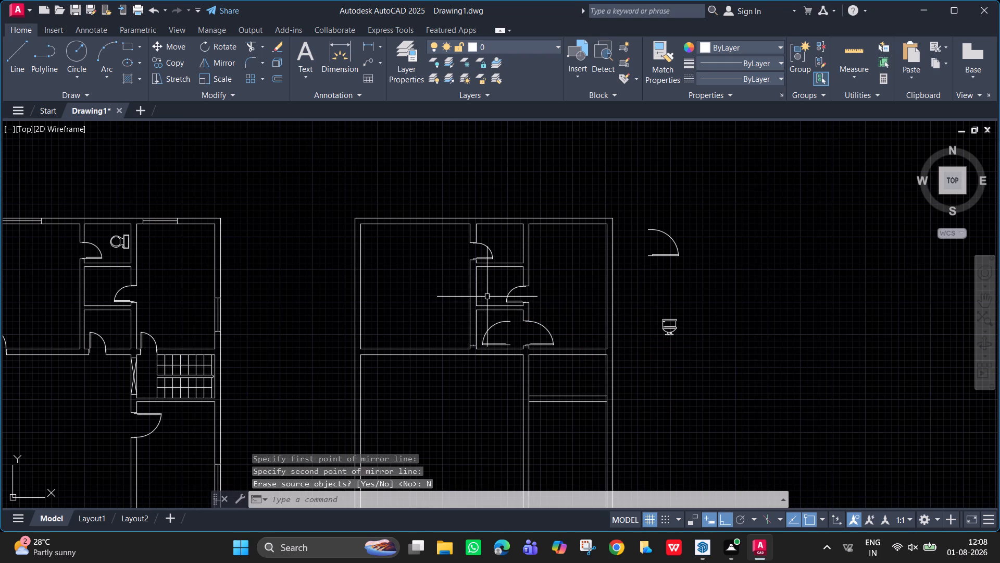
key("Escape")
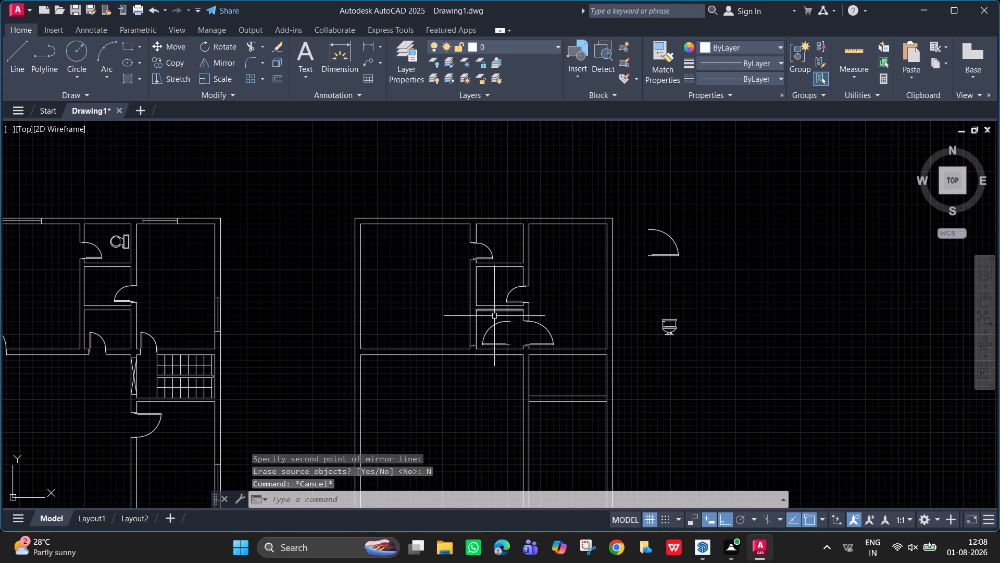
Move the mirrored door to the small room's west wall, placing its south frame endpoint on the short line above the existing jamb.
scroll(500, 341, "up", 3)
left_click(510, 361)
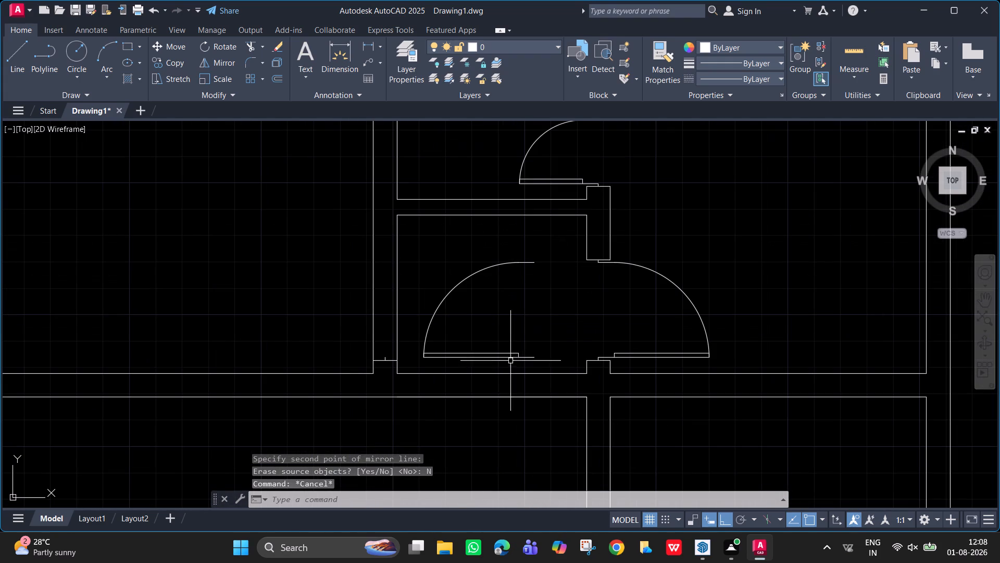
left_click(502, 353)
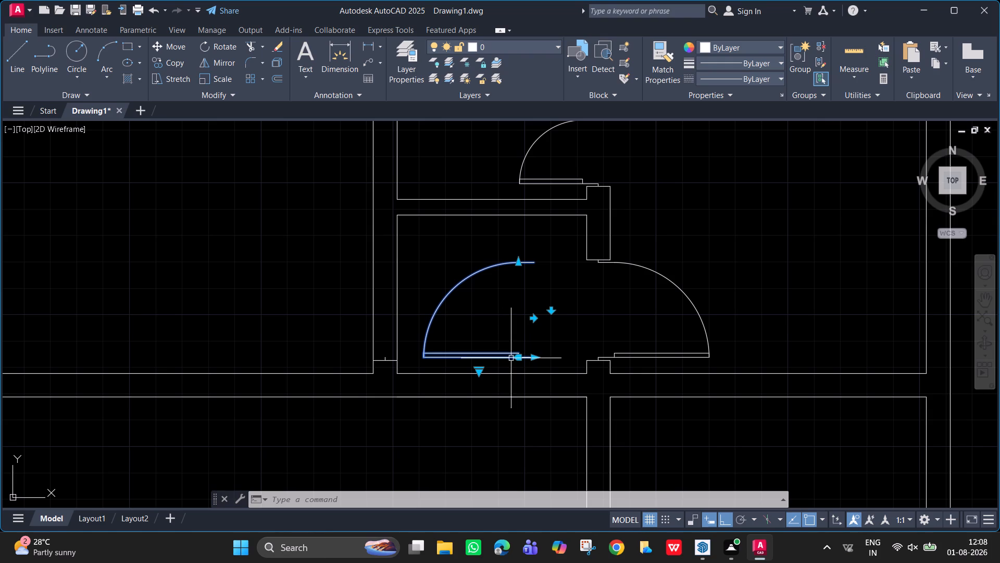
key("m")
key("Return")
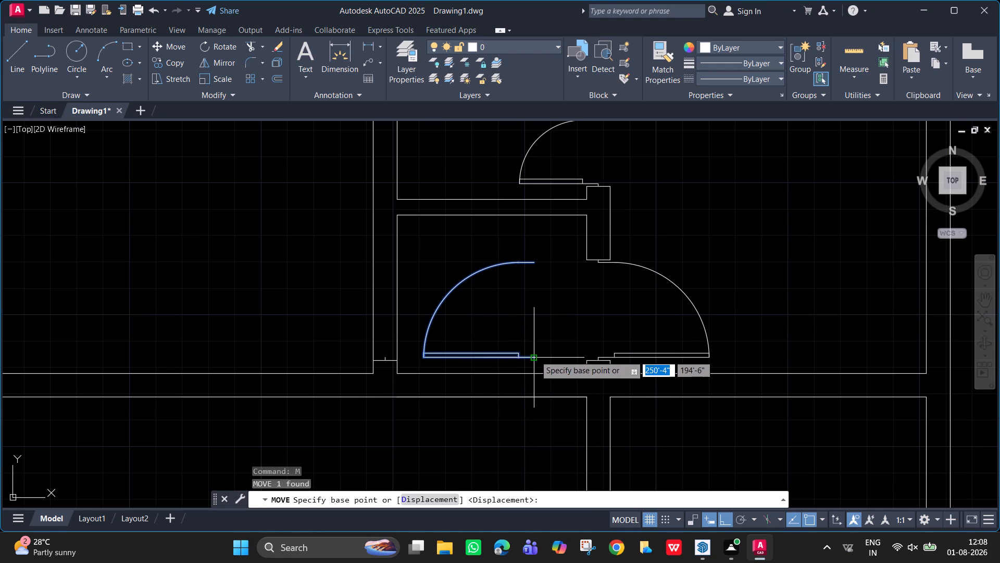
left_click(535, 356)
scroll(385, 339, "up", 4)
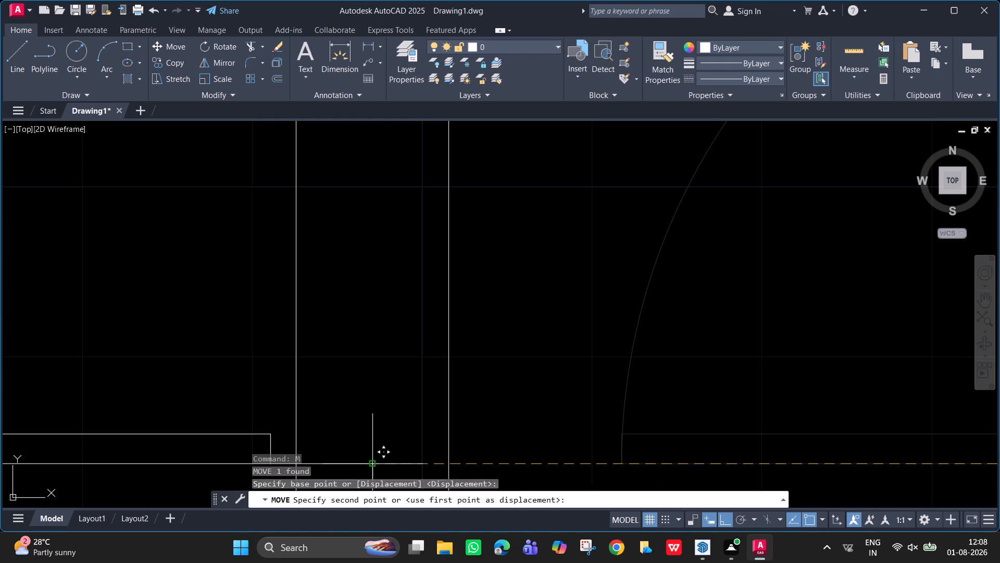
left_click(374, 462)
Draw a 1" line northward from the north end of the moved door's frame.
key("grave")
scroll(424, 403, "down", 4)
scroll(408, 315, "up", 3)
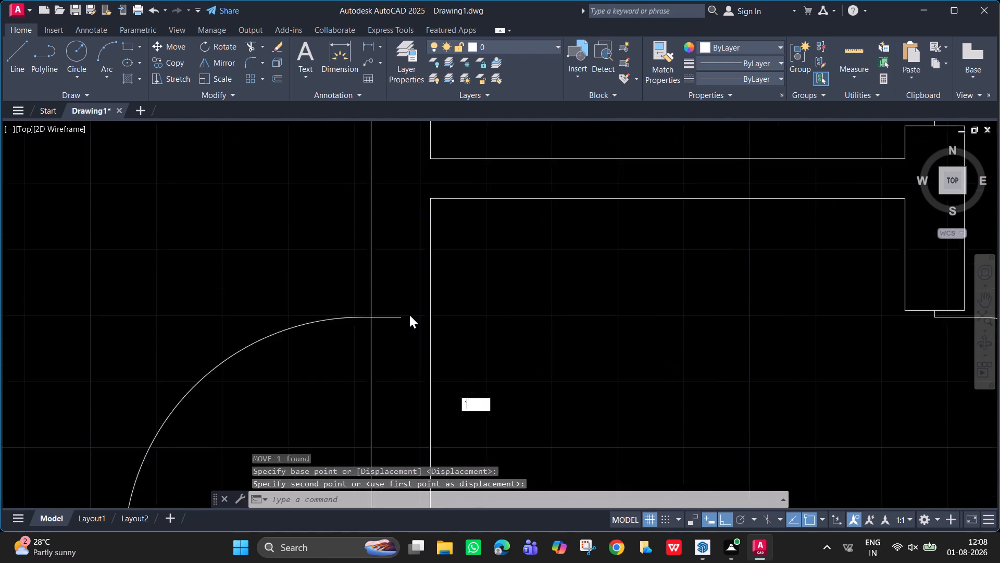
middle_click_drag(409, 316, 410, 358)
scroll(405, 353, "up", 2)
key("l")
key("Return")
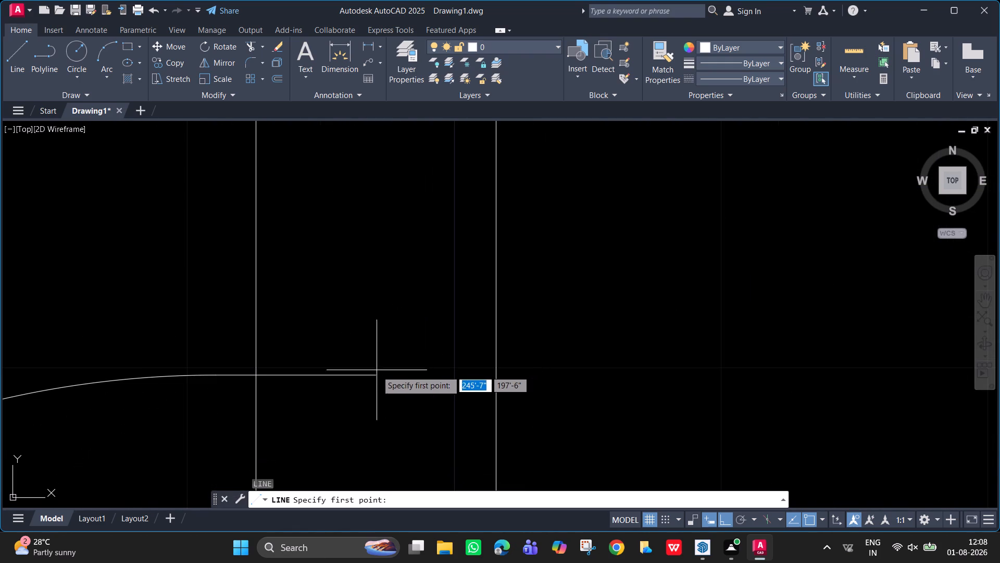
left_click(378, 375)
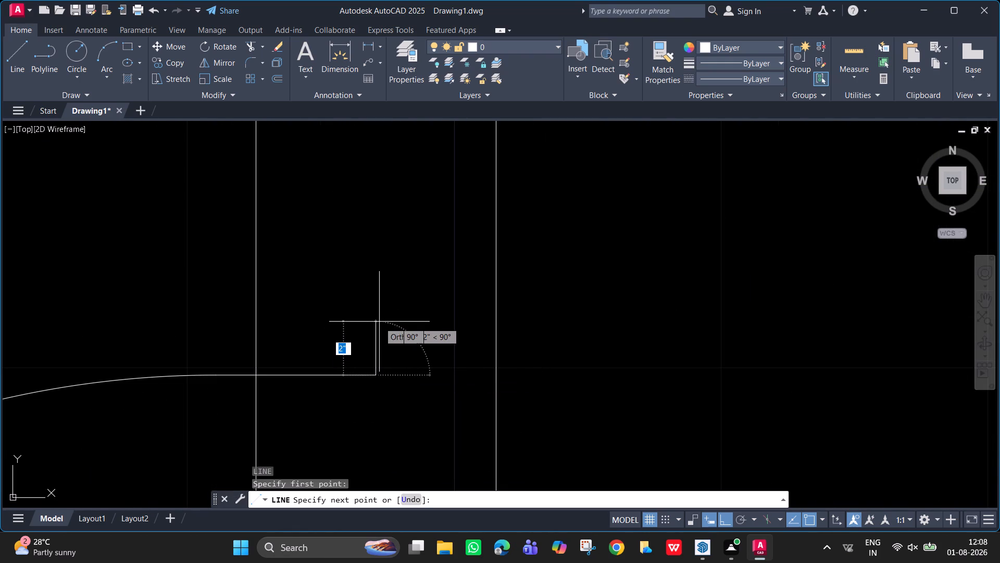
type("1\"")
key("Return")
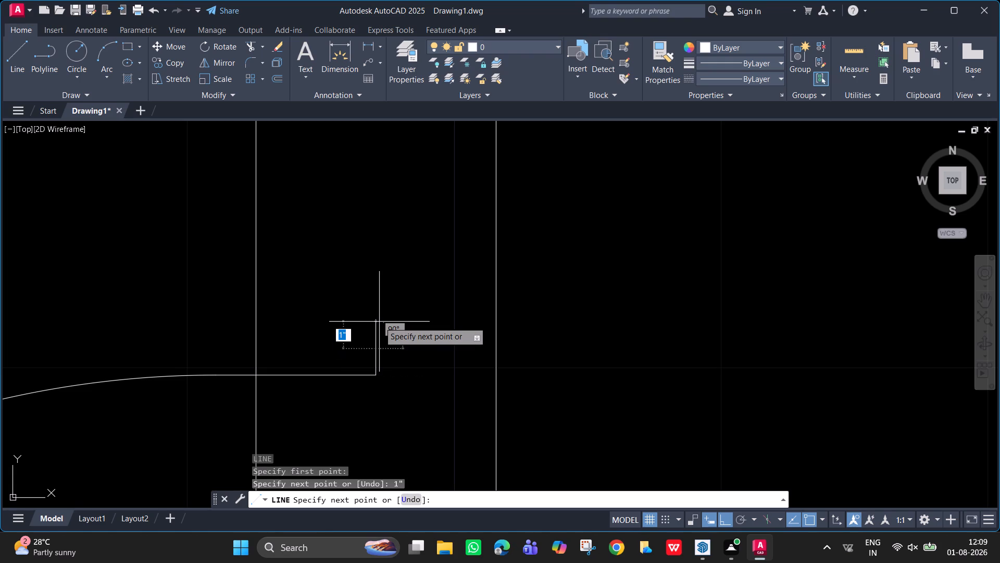
key("Escape")
Draw two jamb segments from the top of the new 1" line to the wall's east and west faces.
scroll(378, 331, "up", 1)
middle_click(378, 331)
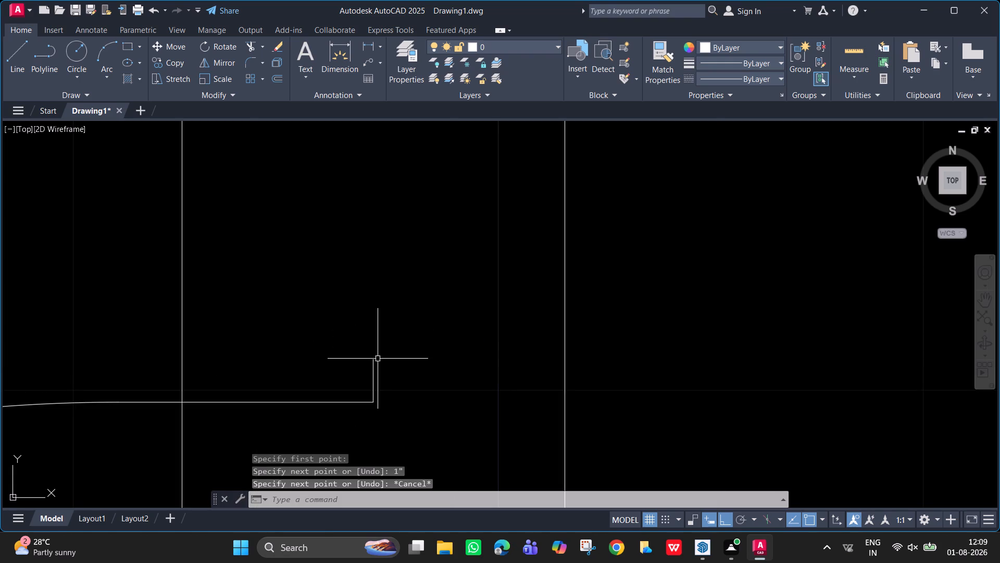
key("l")
key("Return")
left_click(371, 359)
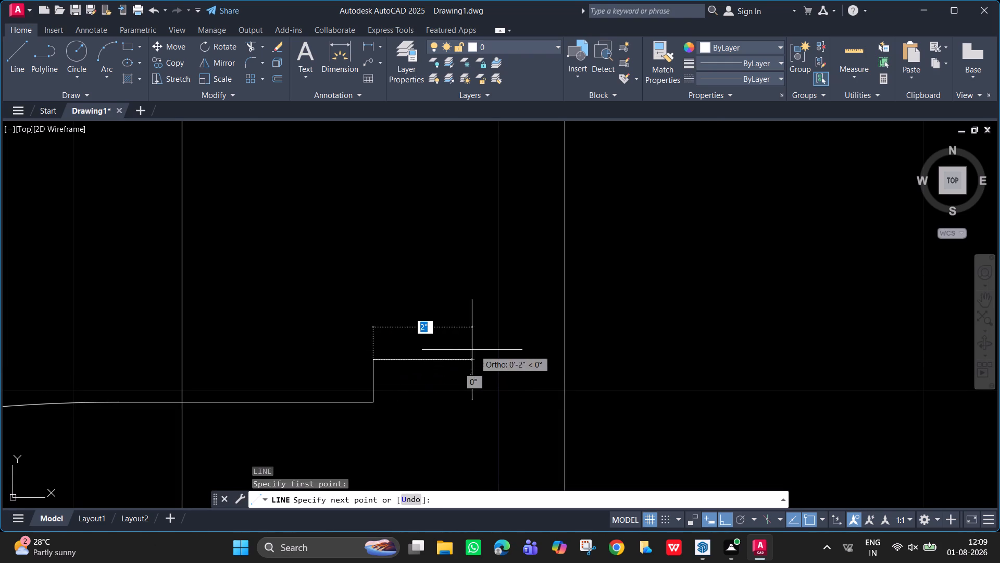
left_click(564, 360)
key("space")
key("space")
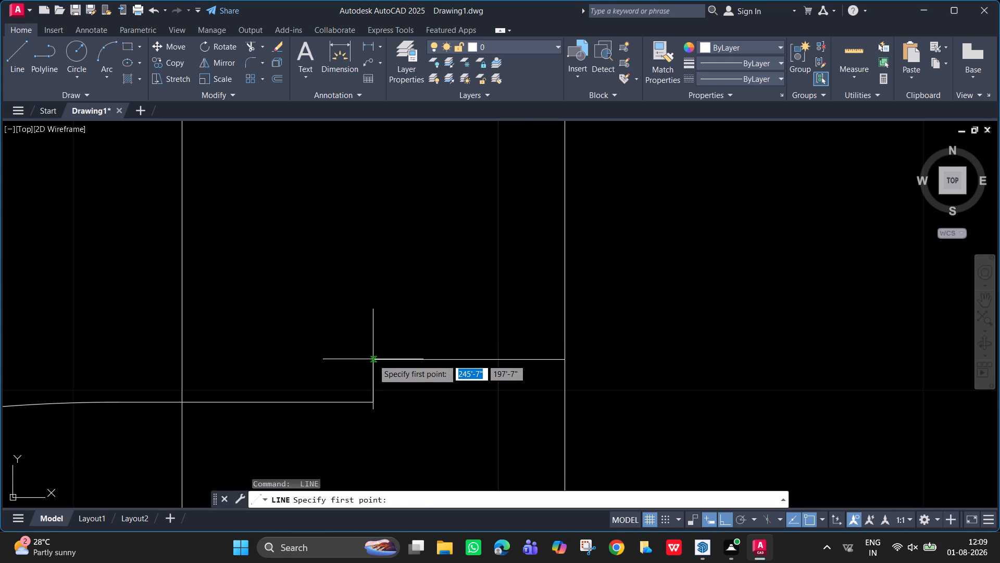
left_click(373, 359)
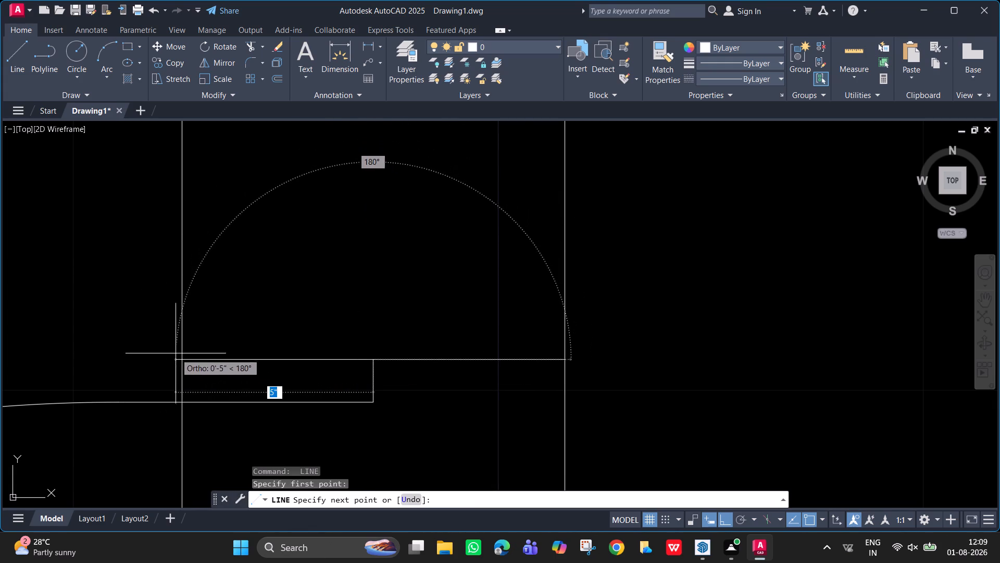
left_click(182, 359)
key("space")
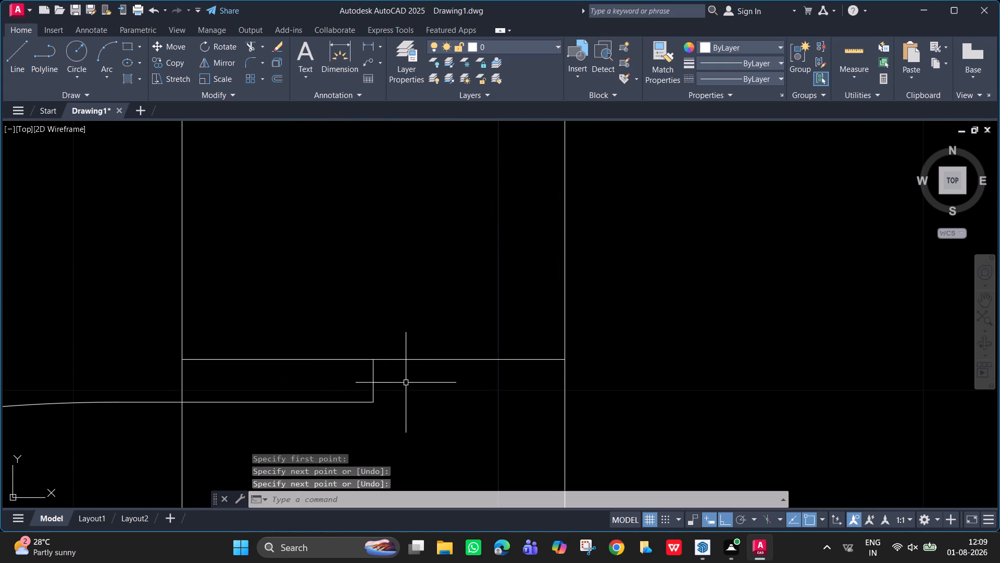
Join the two jamb segments north of the moved door into a single line.
left_click_drag(409, 384, 404, 378)
left_click(401, 319)
left_click_drag(287, 293, 293, 339)
left_click(299, 391)
left_click_drag(291, 379, 278, 343)
left_click(276, 333)
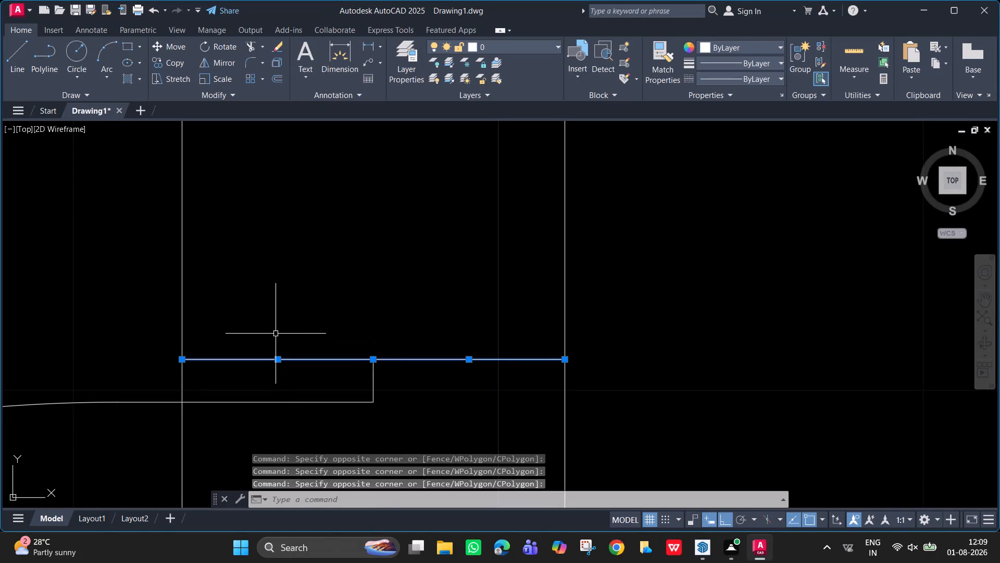
key("j")
key("Return")
key("Escape")
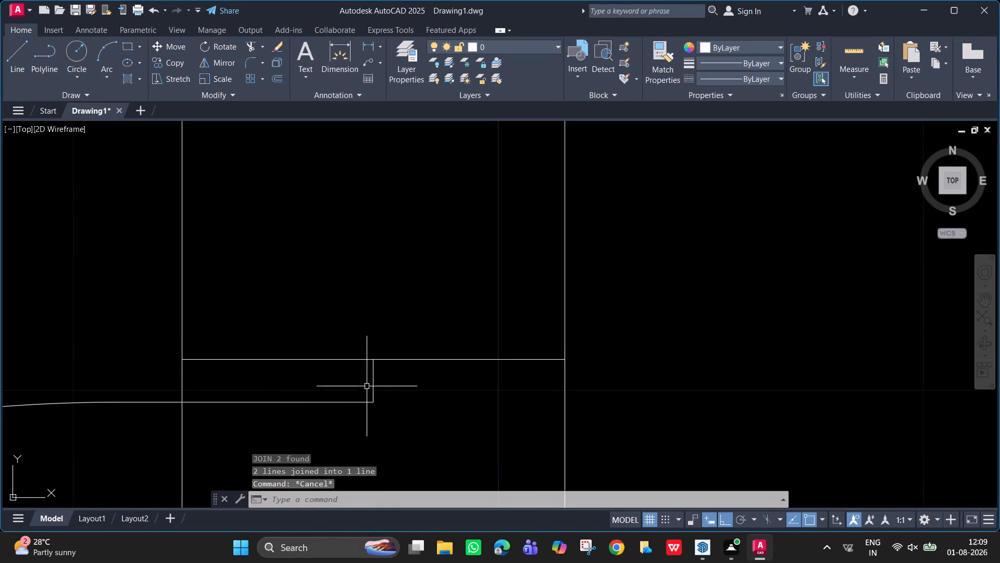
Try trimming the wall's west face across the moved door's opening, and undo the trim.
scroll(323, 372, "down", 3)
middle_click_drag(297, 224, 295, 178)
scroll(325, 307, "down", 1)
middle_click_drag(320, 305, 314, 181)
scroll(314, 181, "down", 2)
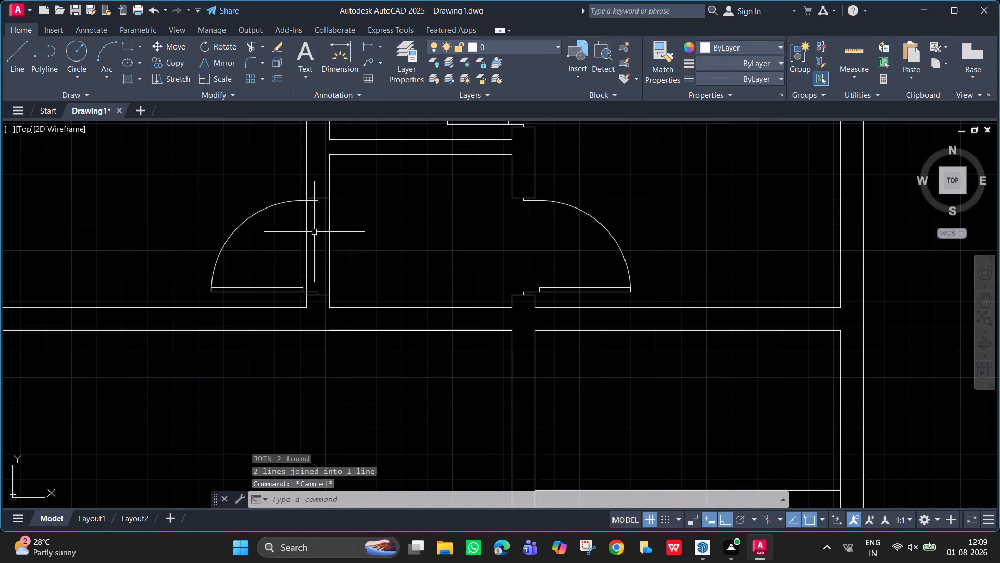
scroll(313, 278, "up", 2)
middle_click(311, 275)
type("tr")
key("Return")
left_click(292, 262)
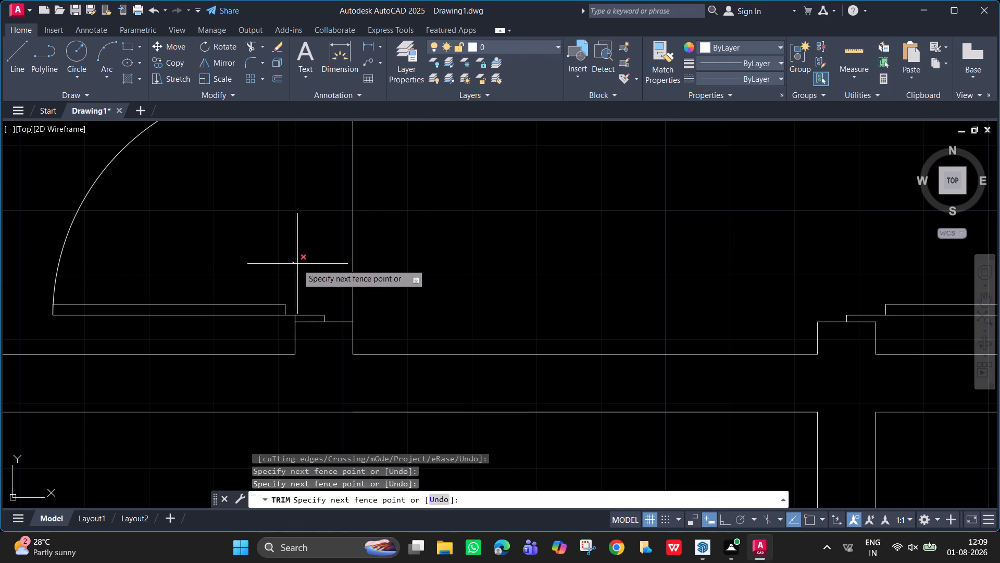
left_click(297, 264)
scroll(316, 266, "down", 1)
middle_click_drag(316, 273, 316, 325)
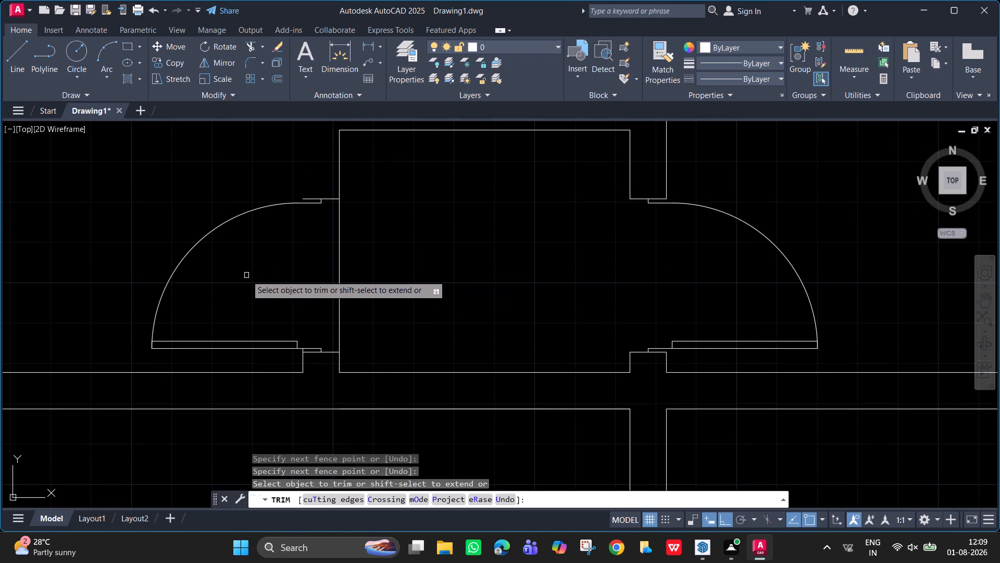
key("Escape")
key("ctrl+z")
Trim the short piece of the wall's west face between the north jamb and the door frame.
scroll(268, 251, "down", 3)
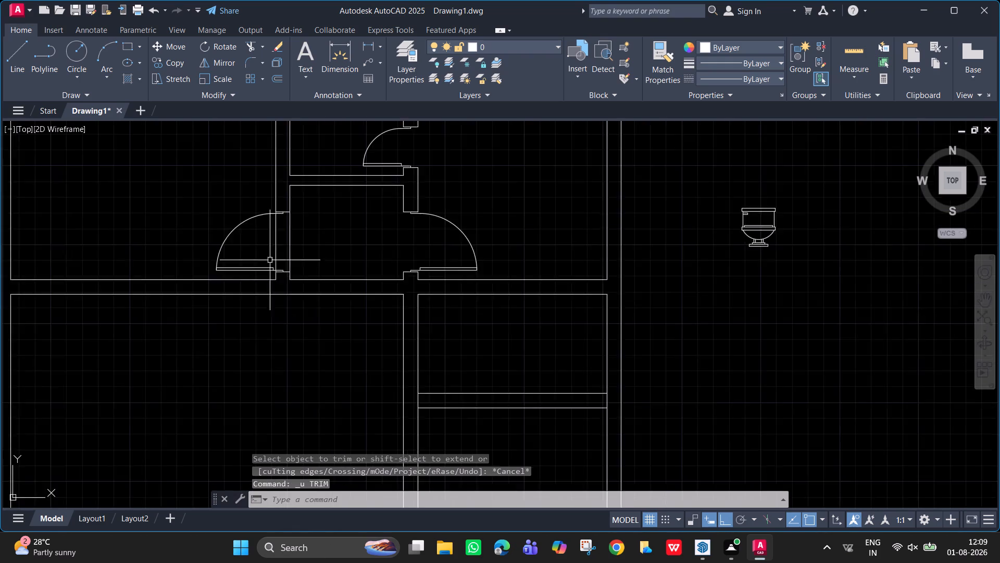
middle_click_drag(280, 286, 285, 352)
scroll(281, 289, "up", 6)
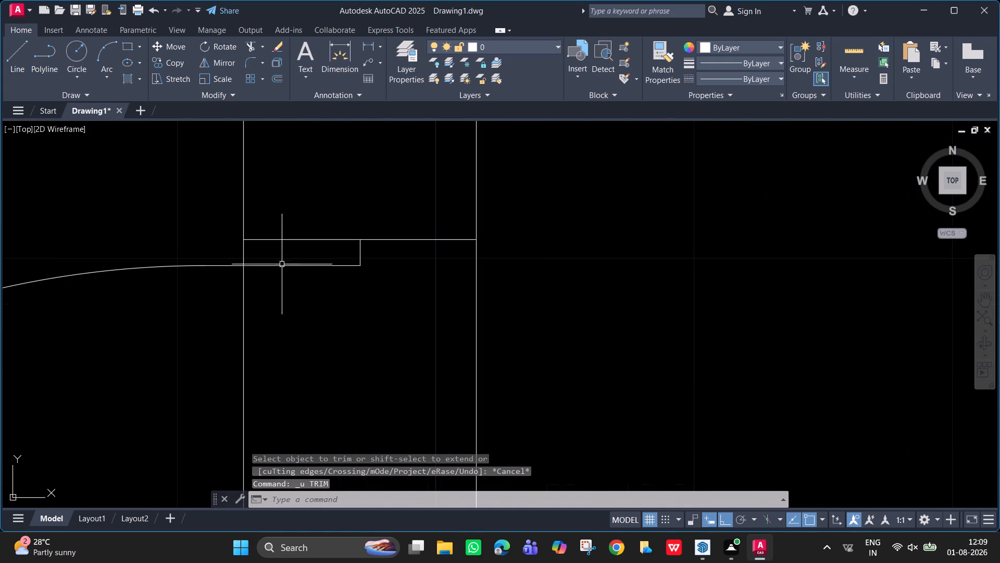
type("tr")
key("Return")
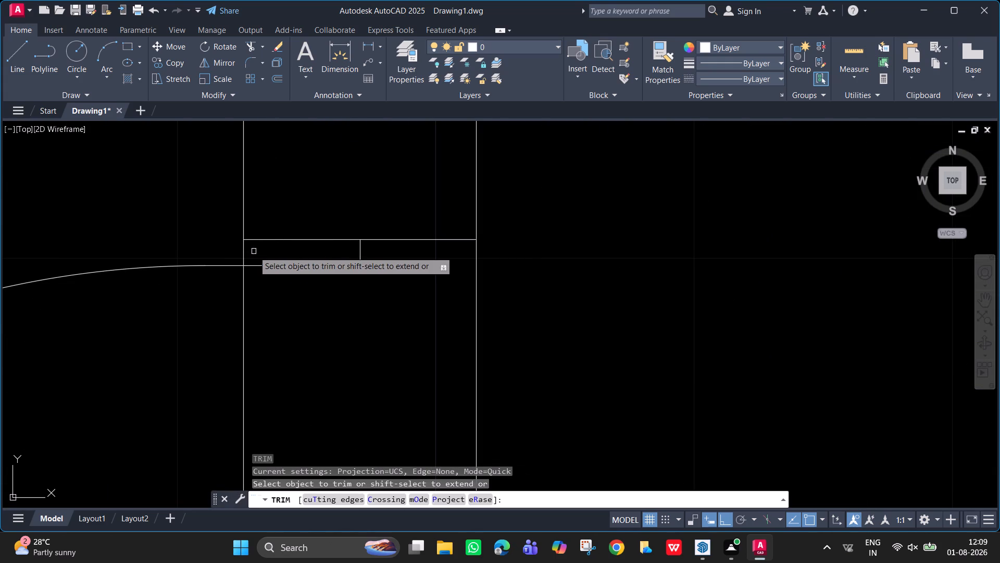
left_click(242, 251)
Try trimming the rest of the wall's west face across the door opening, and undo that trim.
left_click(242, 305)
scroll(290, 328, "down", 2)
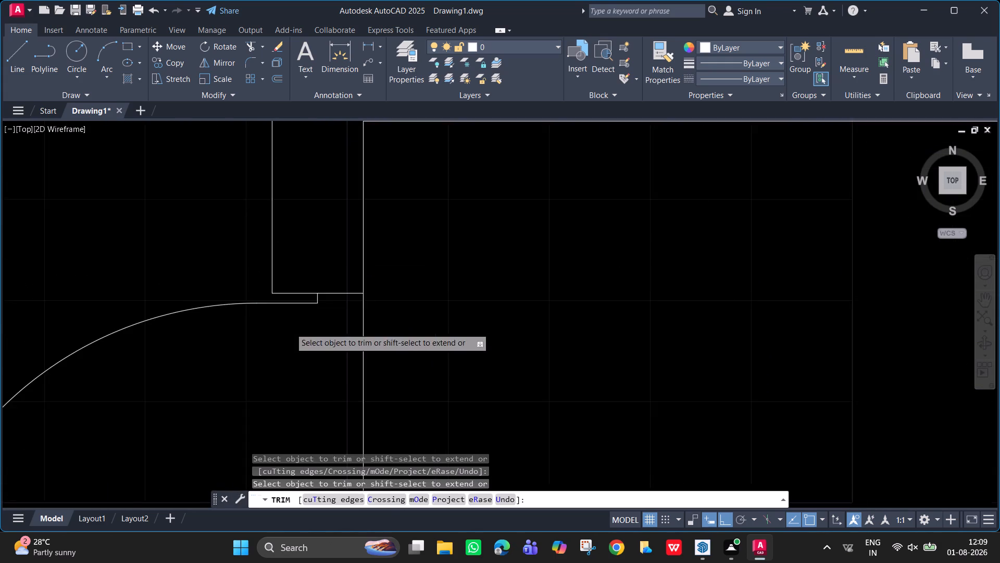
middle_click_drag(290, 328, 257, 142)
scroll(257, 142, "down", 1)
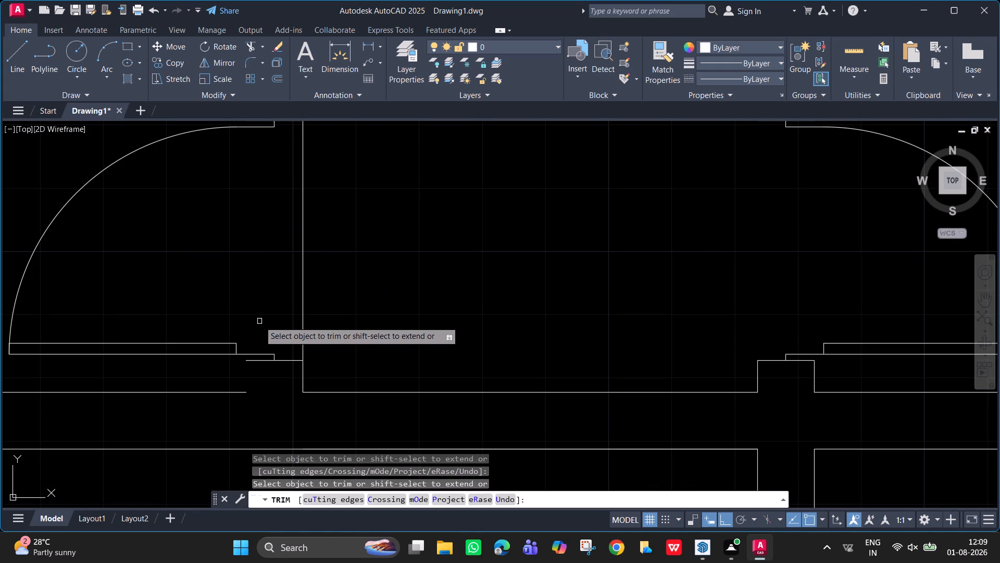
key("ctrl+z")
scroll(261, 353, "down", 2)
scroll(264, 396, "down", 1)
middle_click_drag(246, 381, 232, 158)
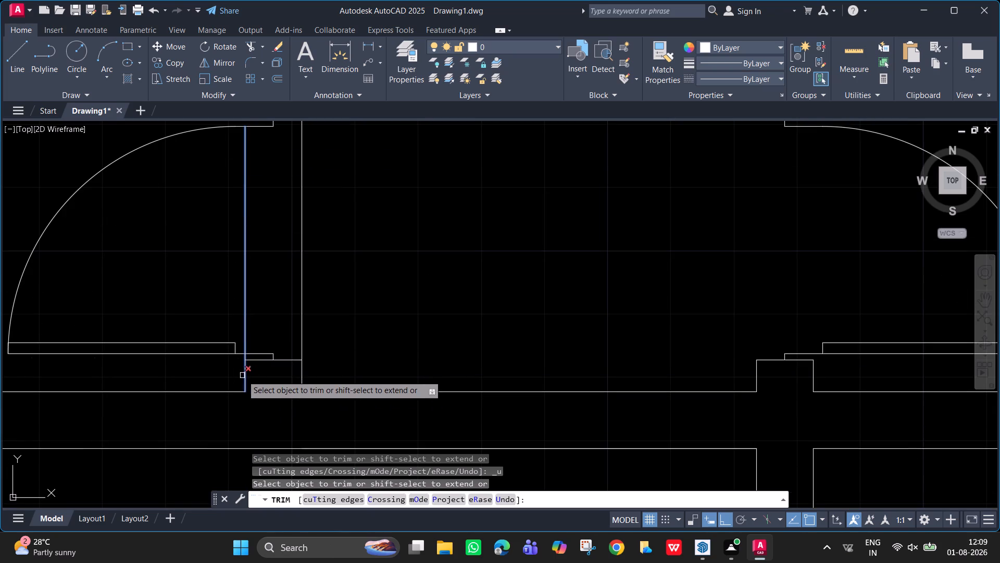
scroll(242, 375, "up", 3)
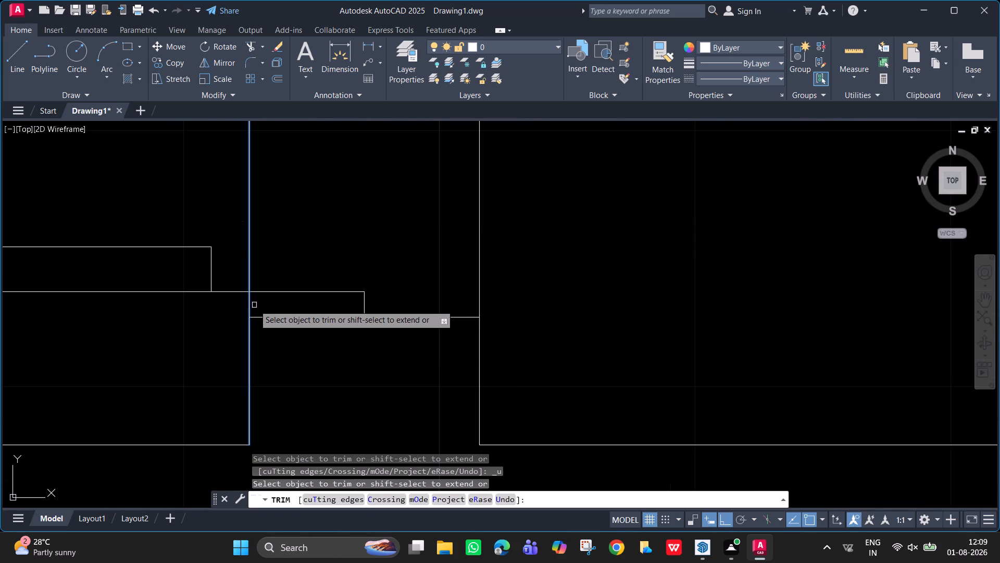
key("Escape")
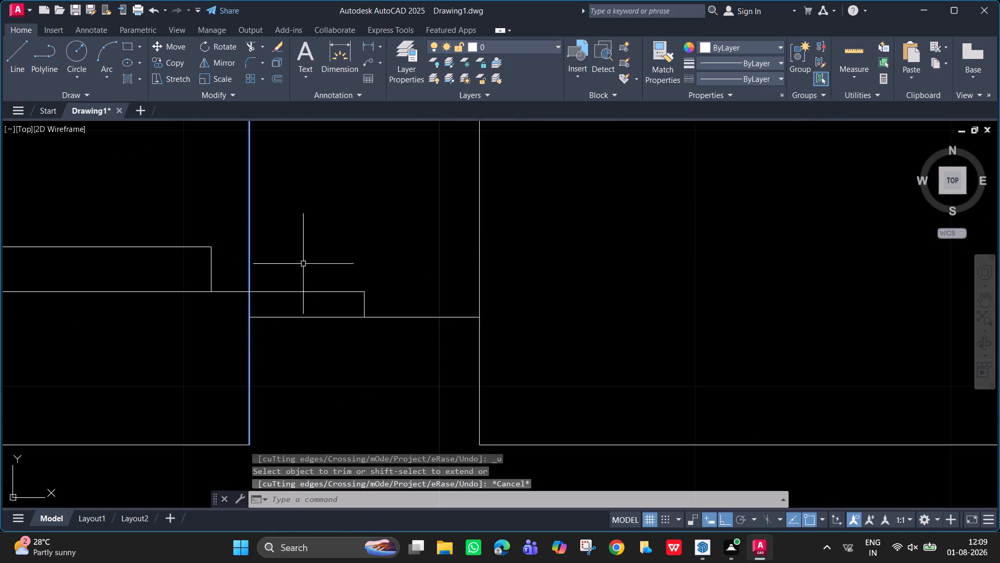
Examine how the wall's west face meets the jambs and frame of the west-swinging door in the lobby.
left_click(340, 228)
left_click(403, 197)
scroll(405, 198, "up", 1)
scroll(408, 206, "down", 3)
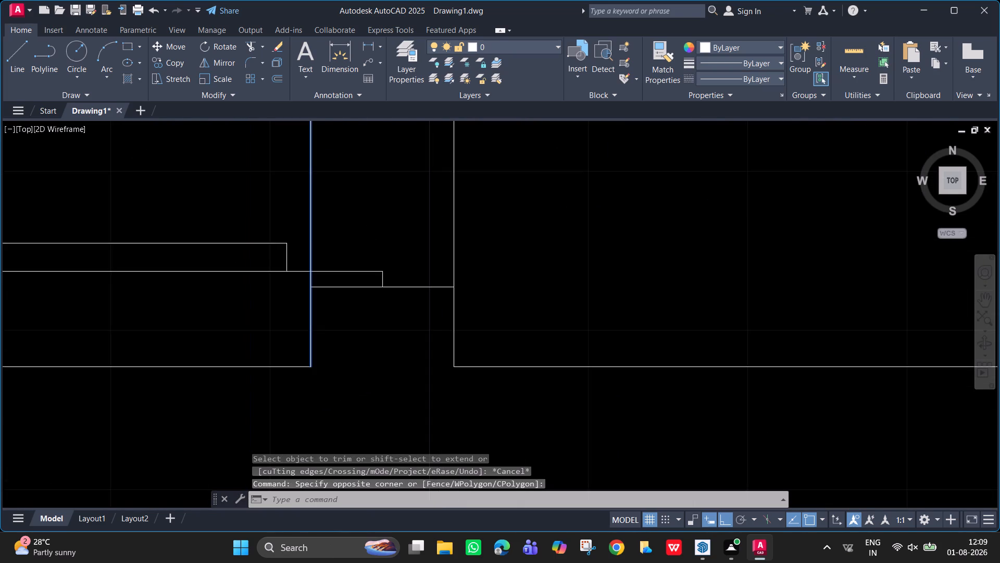
middle_click_drag(363, 290, 347, 424)
scroll(363, 290, "down", 1)
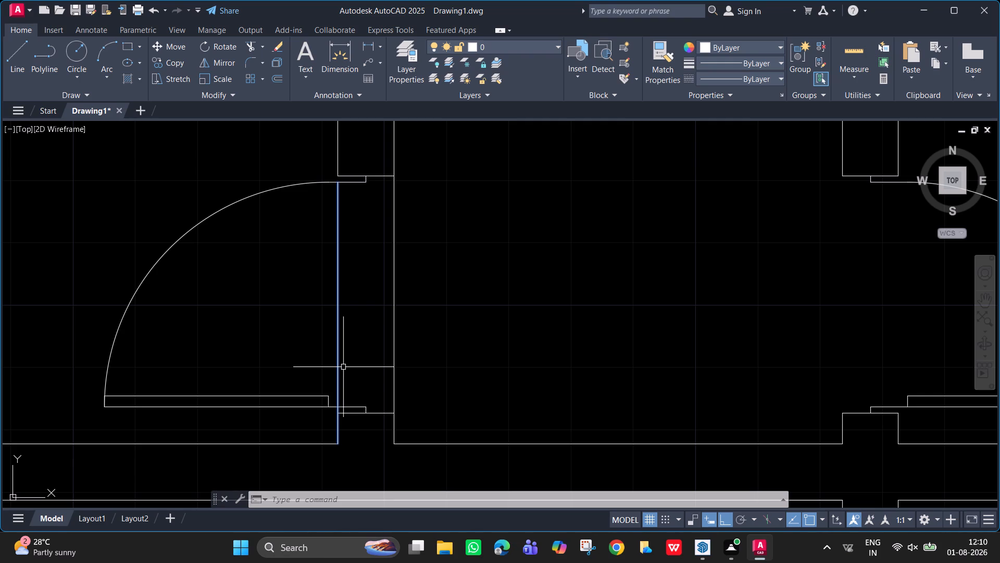
scroll(331, 412, "up", 2)
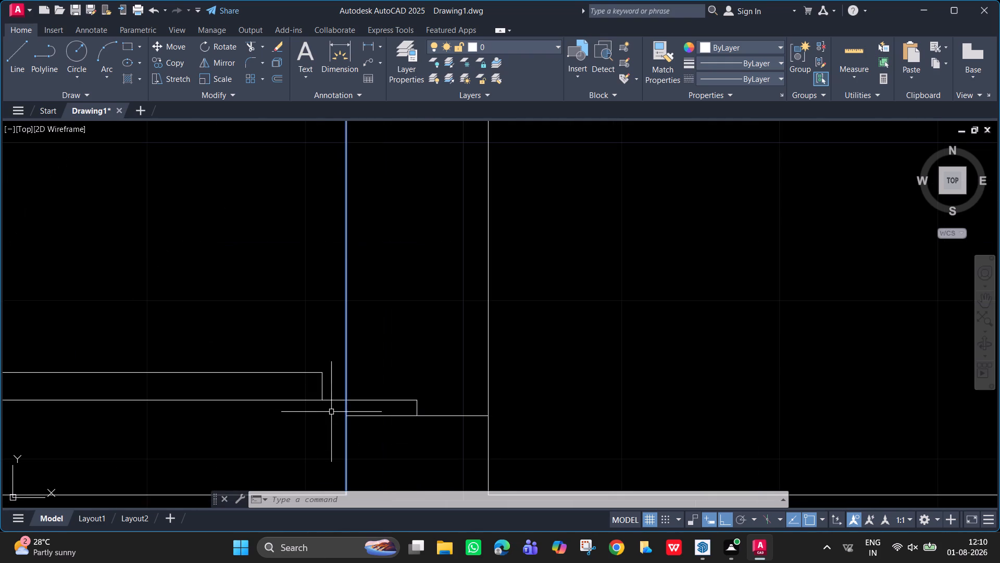
left_click(343, 357)
double_click(346, 358)
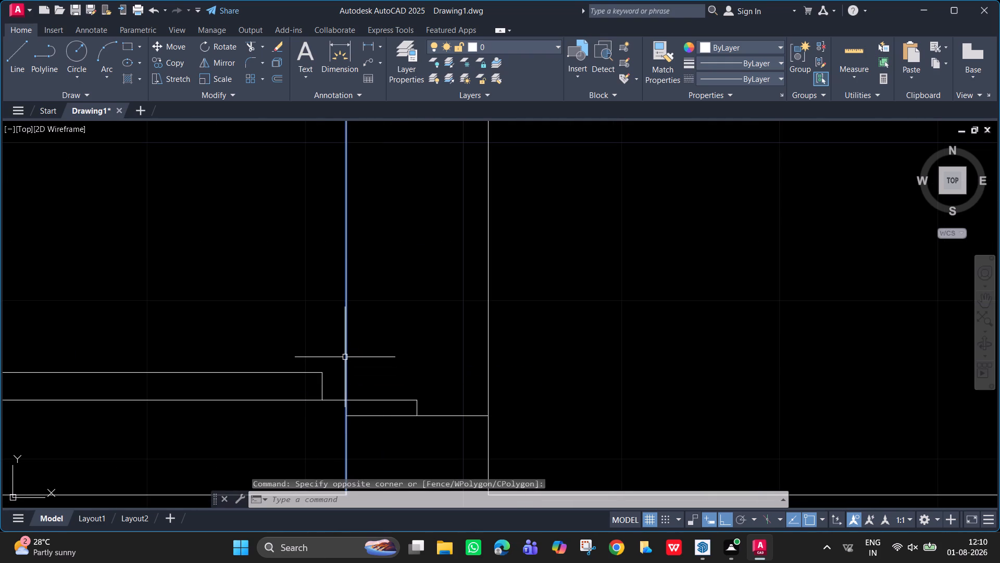
left_click_drag(389, 352, 349, 331)
left_click(325, 312)
scroll(370, 307, "down", 4)
middle_click_drag(370, 320, 362, 323)
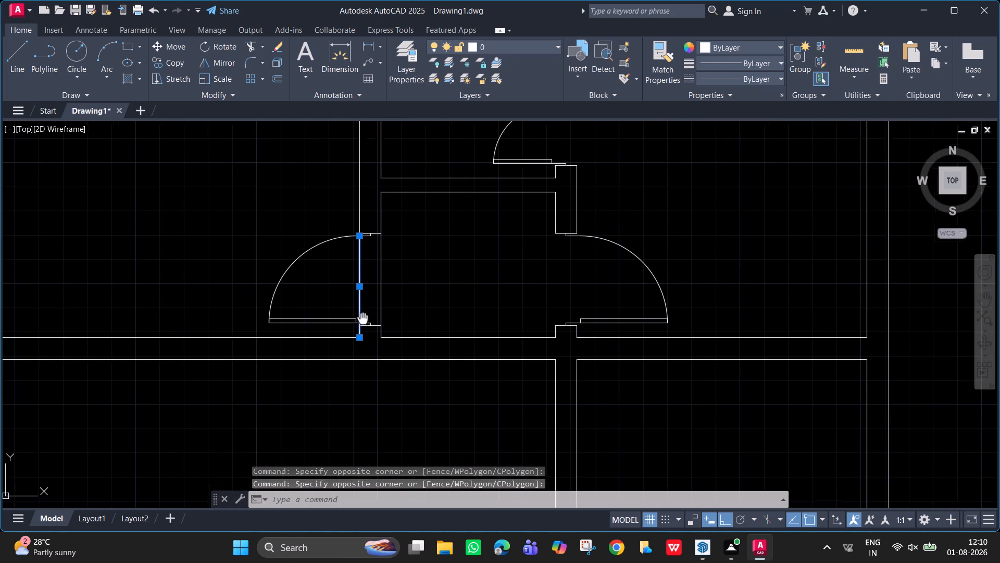
middle_click_drag(362, 323, 361, 332)
scroll(360, 331, "up", 4)
middle_click_drag(362, 346, 392, 516)
scroll(362, 346, "down", 1)
scroll(393, 292, "down", 2)
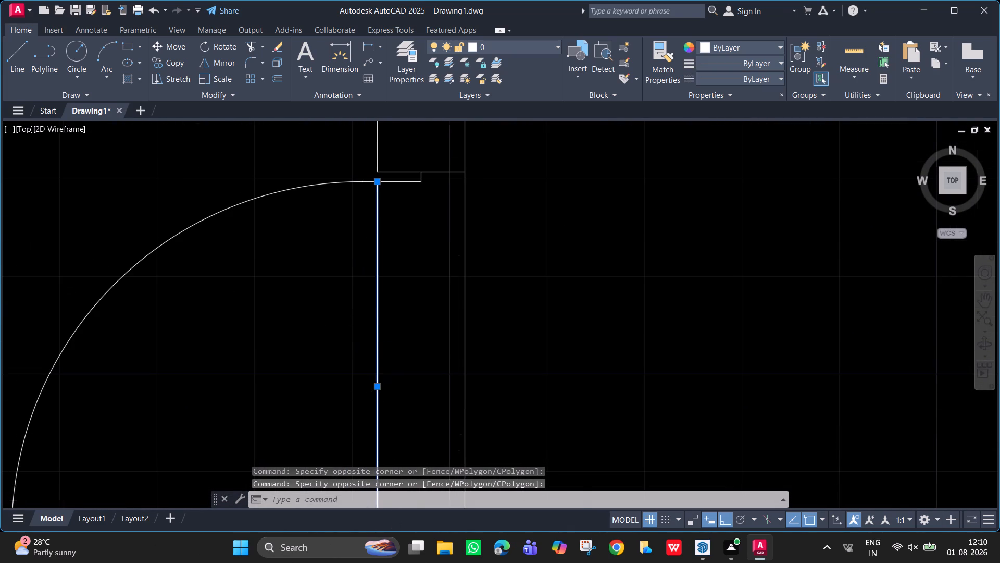
scroll(393, 298, "down", 1)
middle_click_drag(393, 302, 380, 198)
scroll(379, 287, "up", 4)
middle_click_drag(379, 303, 389, 467)
scroll(379, 303, "down", 1)
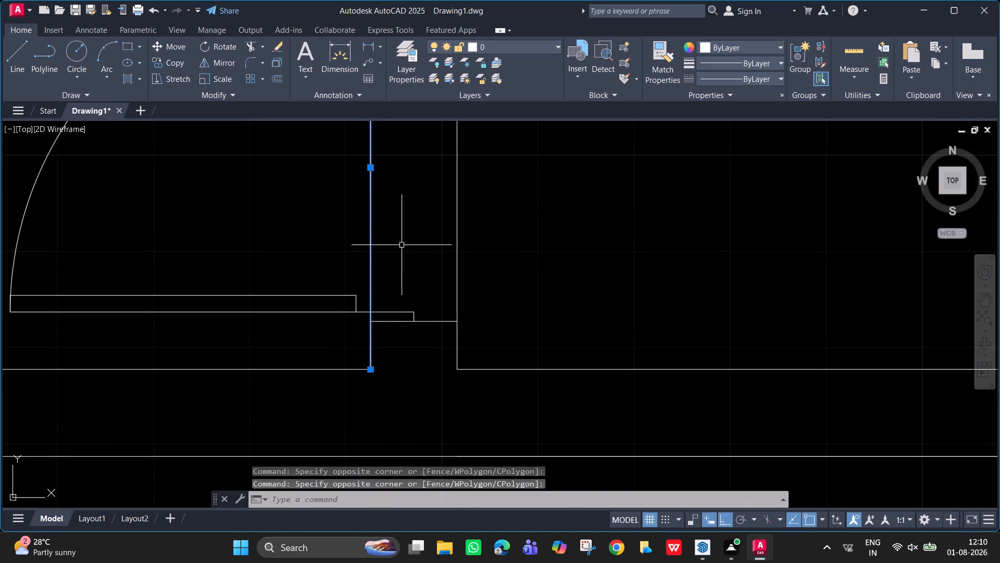
middle_click_drag(404, 260, 402, 346)
scroll(402, 346, "down", 1)
scroll(374, 376, "up", 4)
scroll(406, 402, "up", 3)
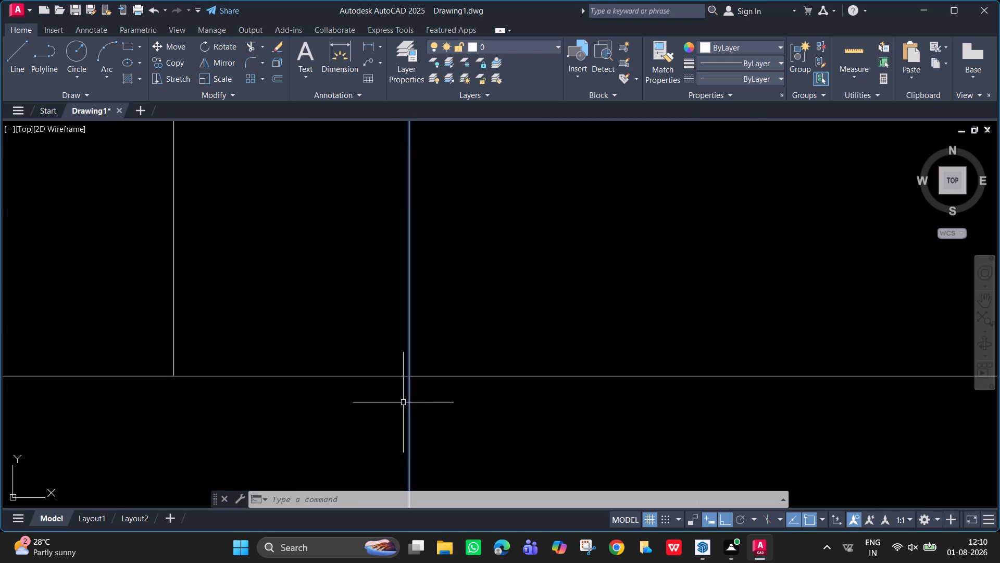
scroll(402, 402, "up", 2)
scroll(384, 390, "down", 7)
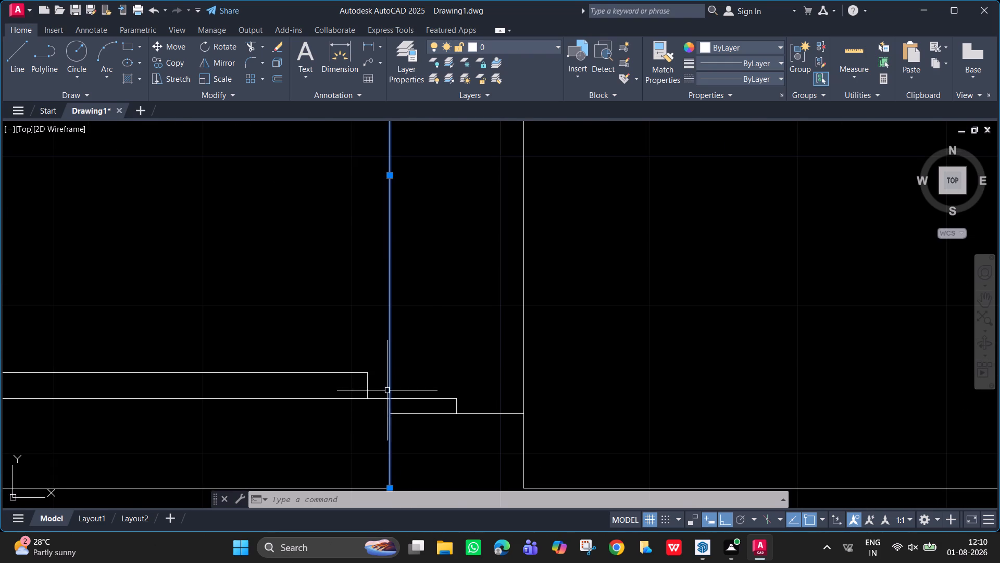
scroll(387, 390, "down", 3)
scroll(408, 397, "up", 3)
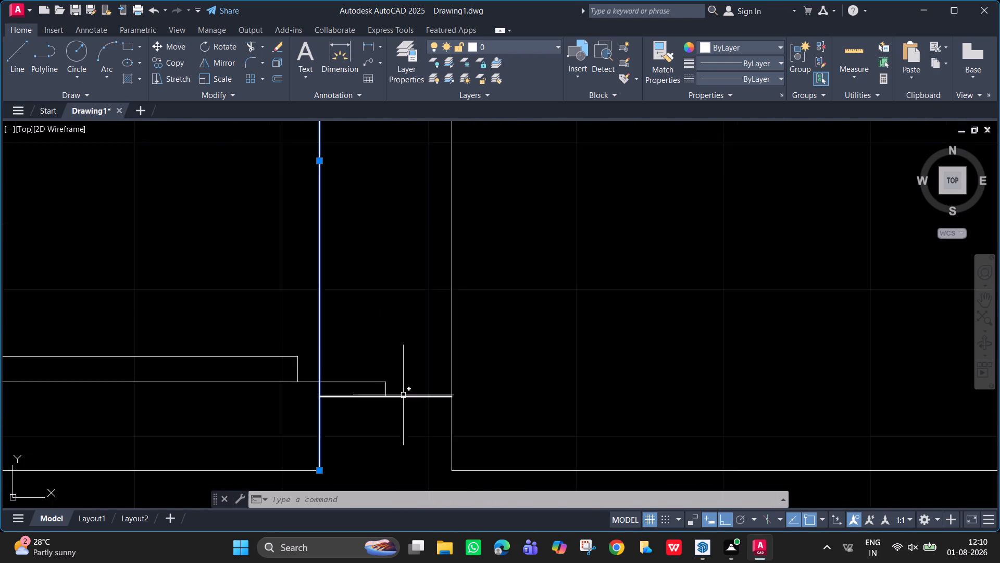
scroll(397, 392, "up", 1)
key("Escape")
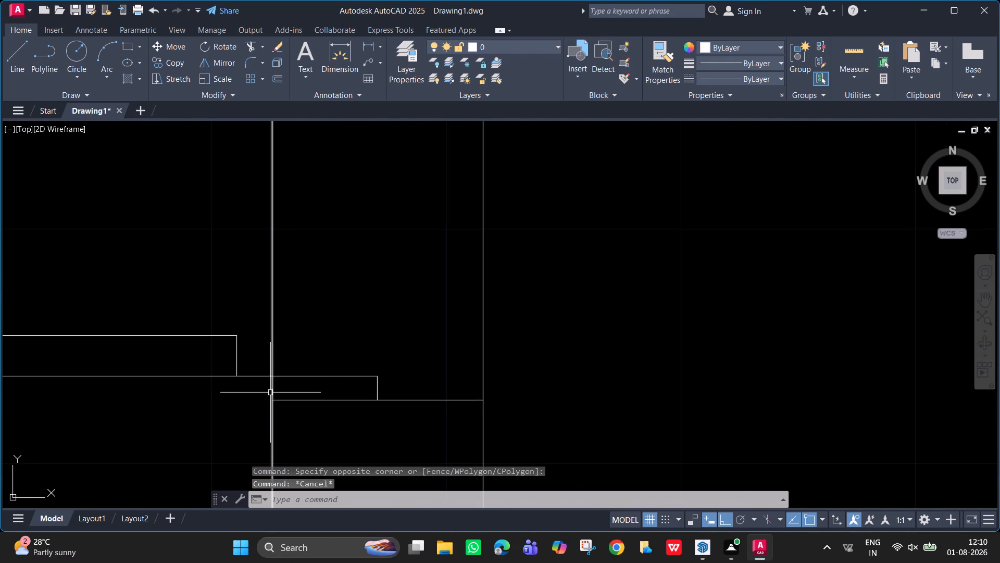
Trim both faces of the lobby's west wall between the jambs to clear the door opening.
type("tr")
key("Return")
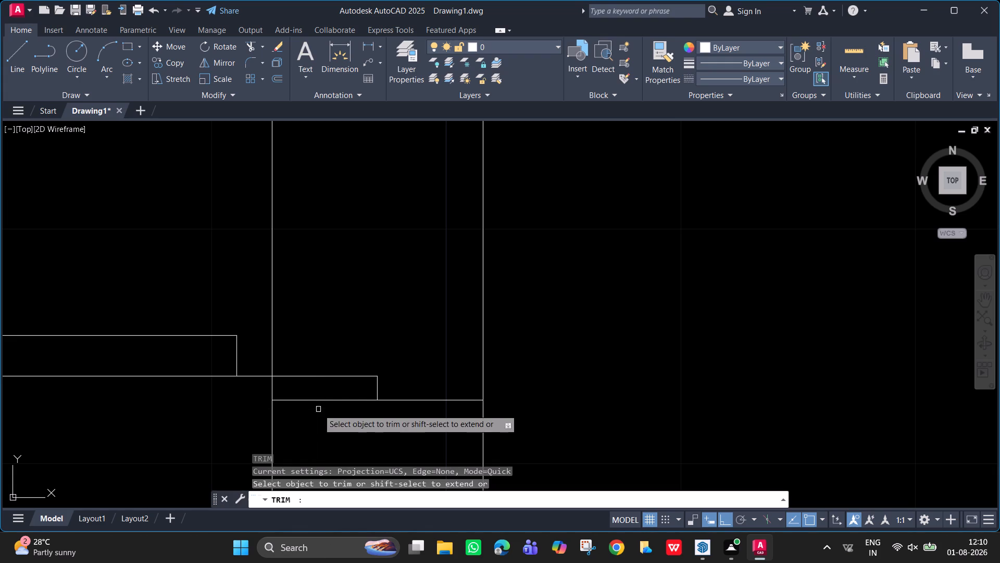
left_click(273, 391)
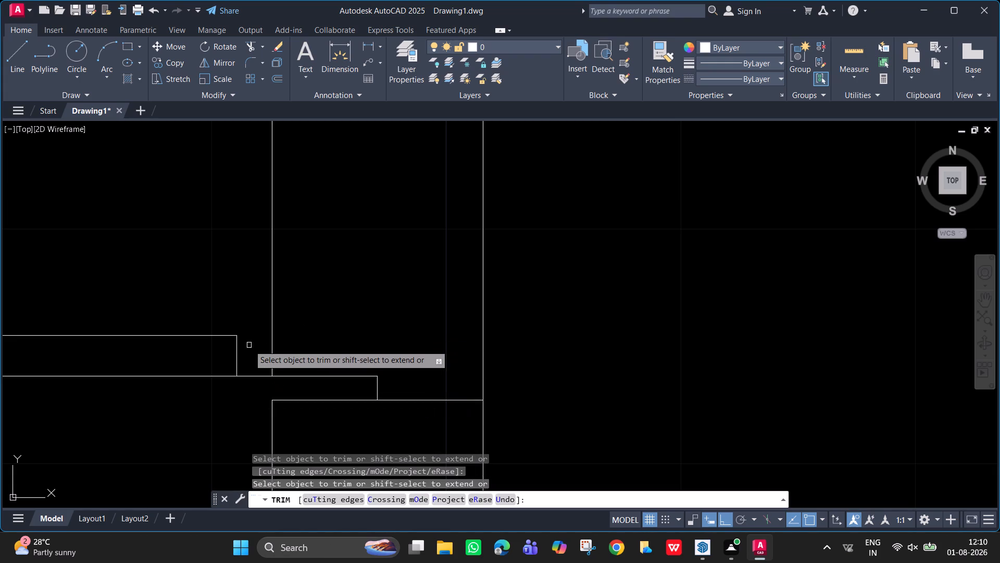
left_click(274, 333)
scroll(362, 294, "down", 3)
middle_click_drag(362, 298, 360, 373)
left_click(389, 349)
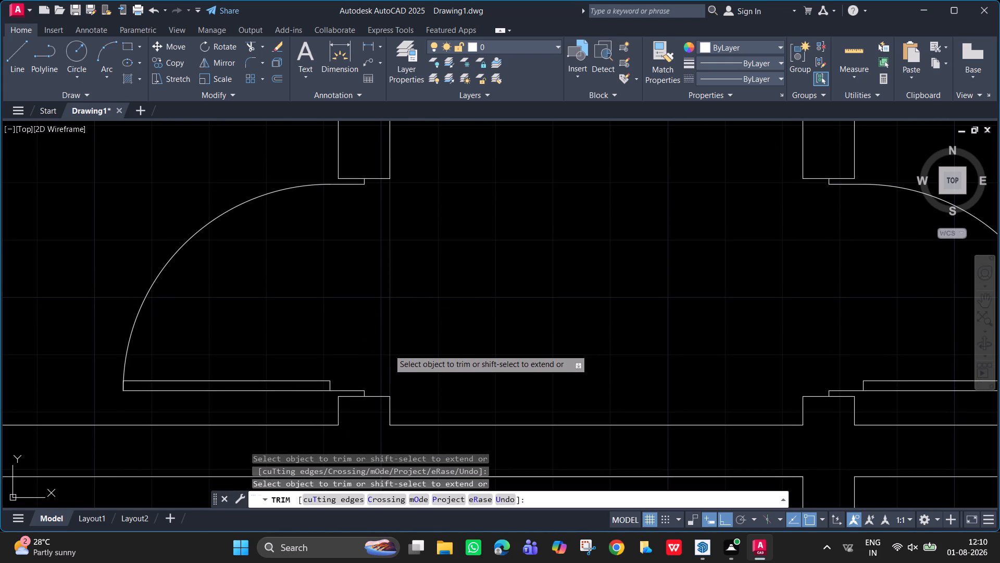
scroll(442, 329, "down", 2)
middle_click_drag(429, 335, 402, 279)
scroll(402, 279, "down", 2)
middle_click_drag(409, 318, 417, 344)
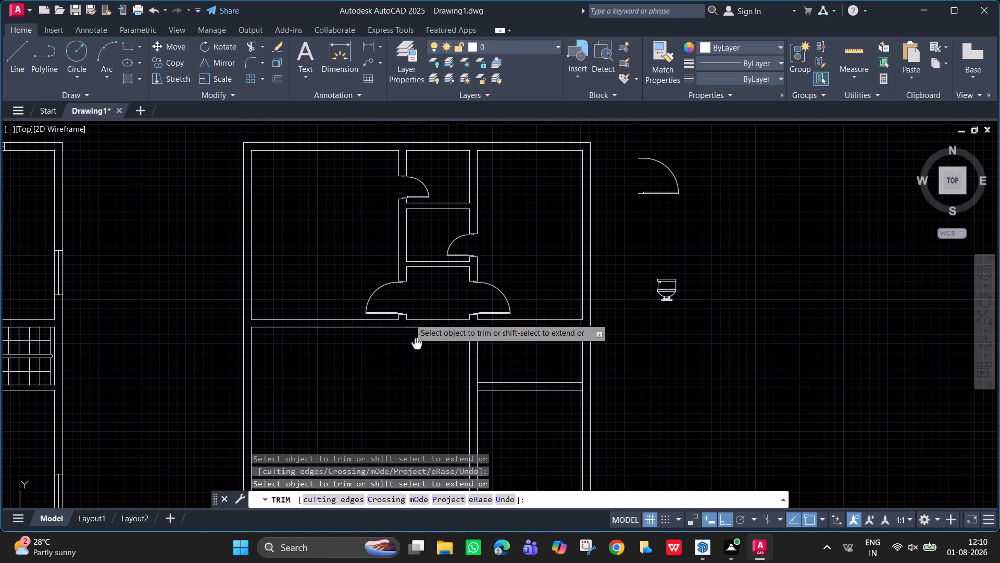
scroll(427, 323, "up", 2)
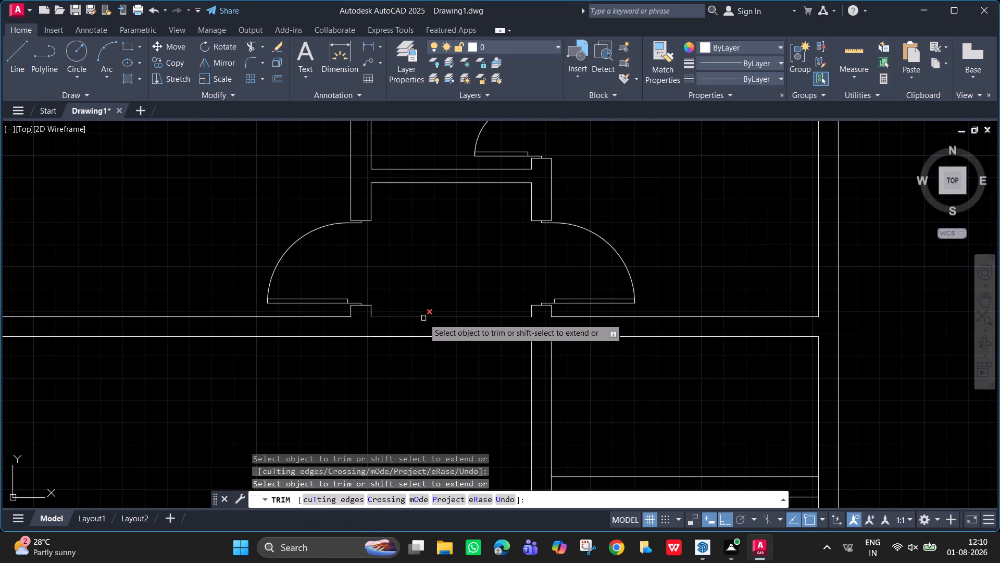
key("Escape")
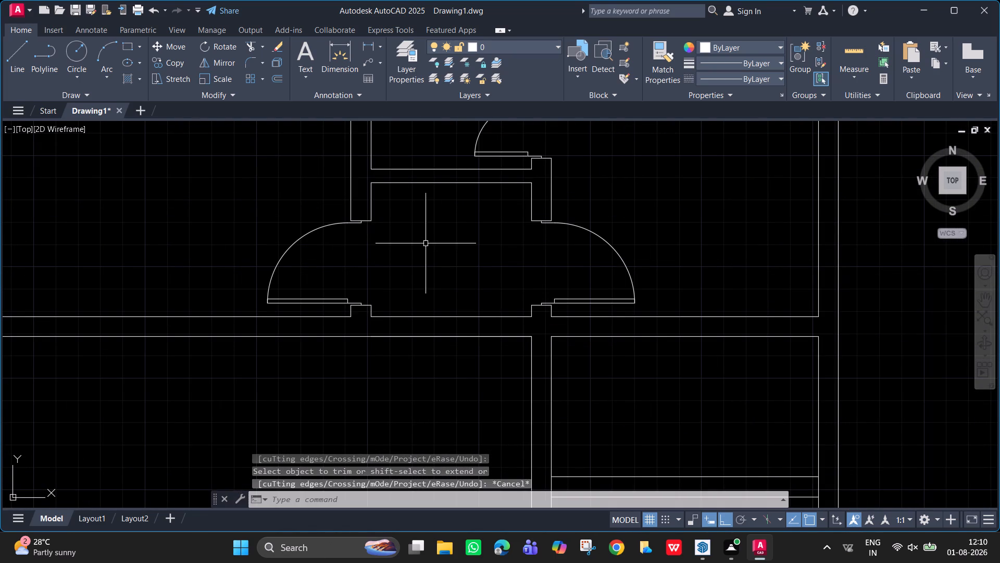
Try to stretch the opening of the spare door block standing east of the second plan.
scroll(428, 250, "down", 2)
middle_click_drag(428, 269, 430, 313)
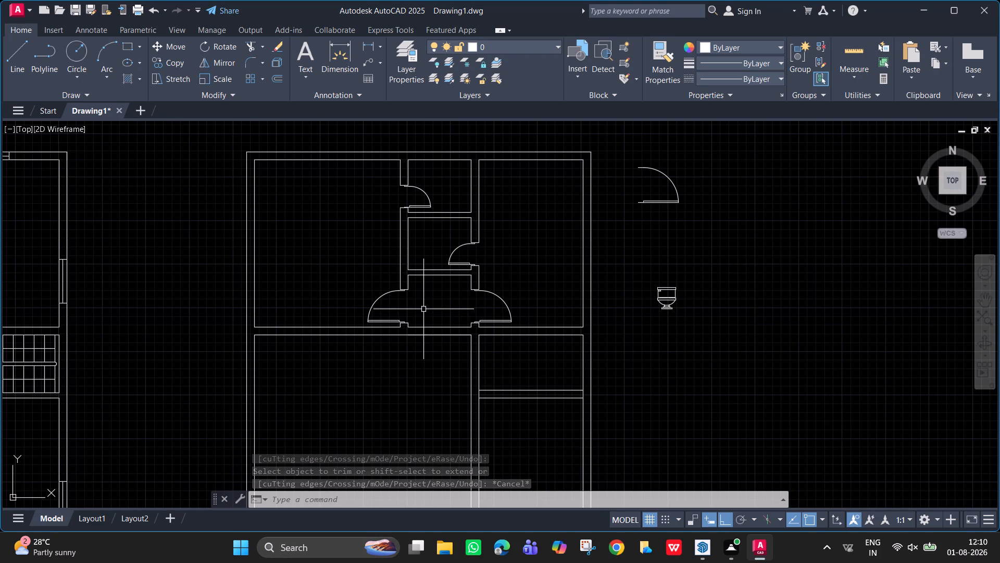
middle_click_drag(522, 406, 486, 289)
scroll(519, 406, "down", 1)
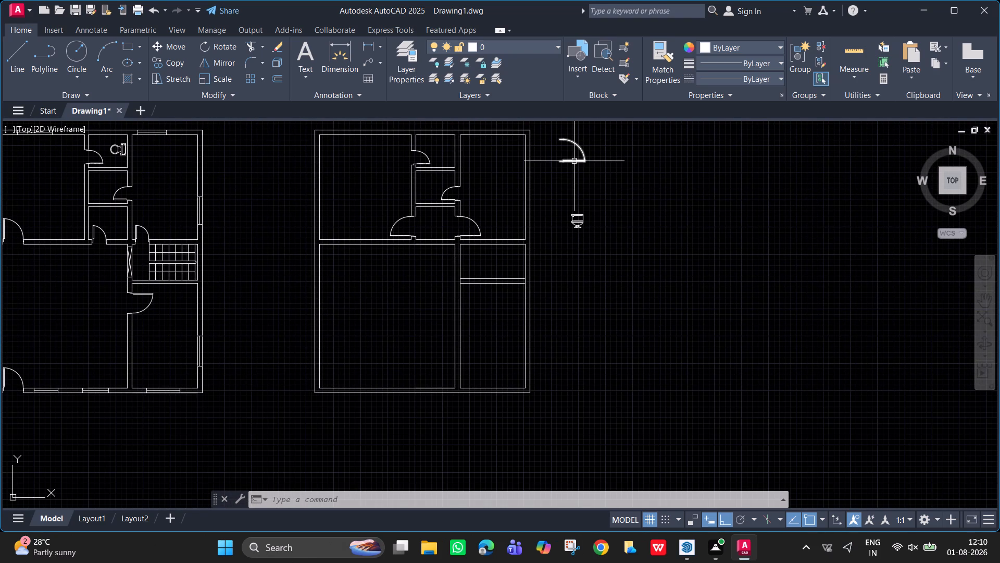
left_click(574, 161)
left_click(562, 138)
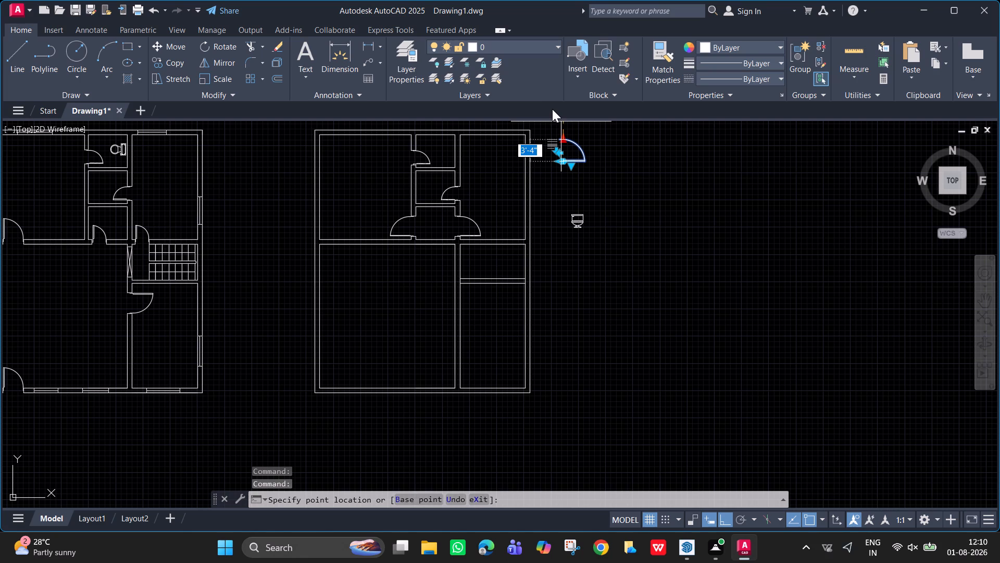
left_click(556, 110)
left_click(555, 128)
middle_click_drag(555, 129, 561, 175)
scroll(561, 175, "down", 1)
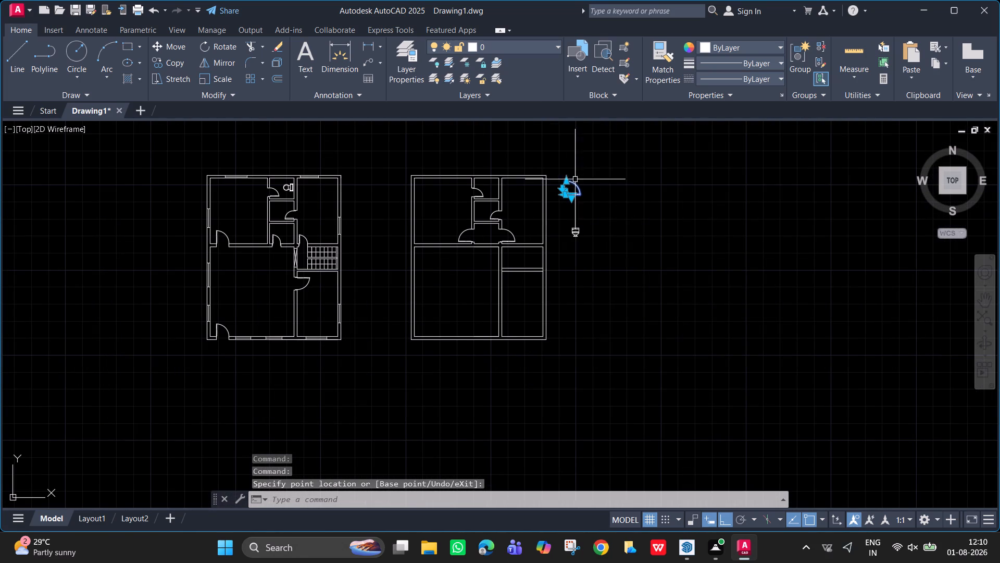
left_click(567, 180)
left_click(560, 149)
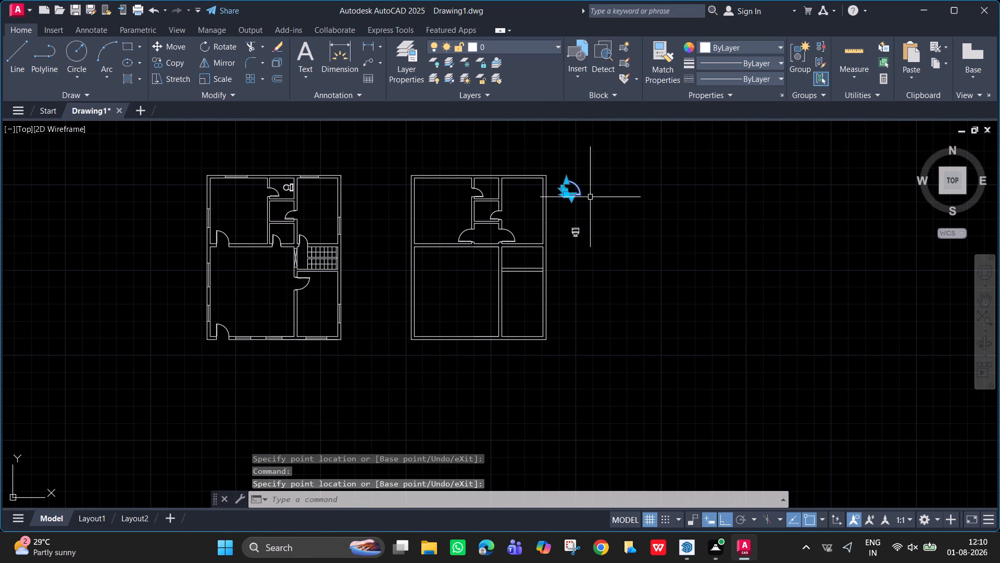
Copy the spare door block from its hinge-side lower end to the empty space south of the second plan, with ortho off.
scroll(579, 186, "up", 3)
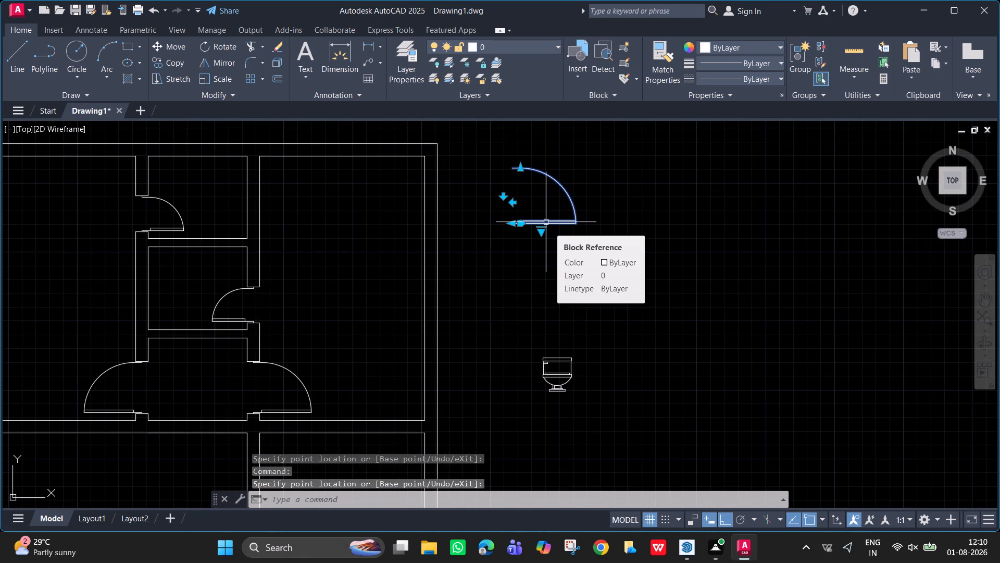
type("co")
key("Return")
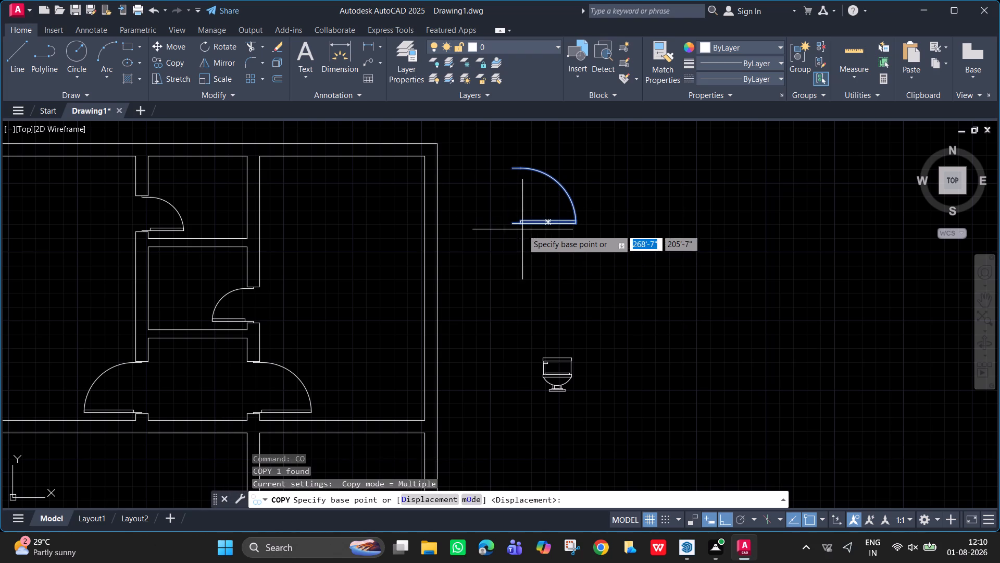
left_click(512, 224)
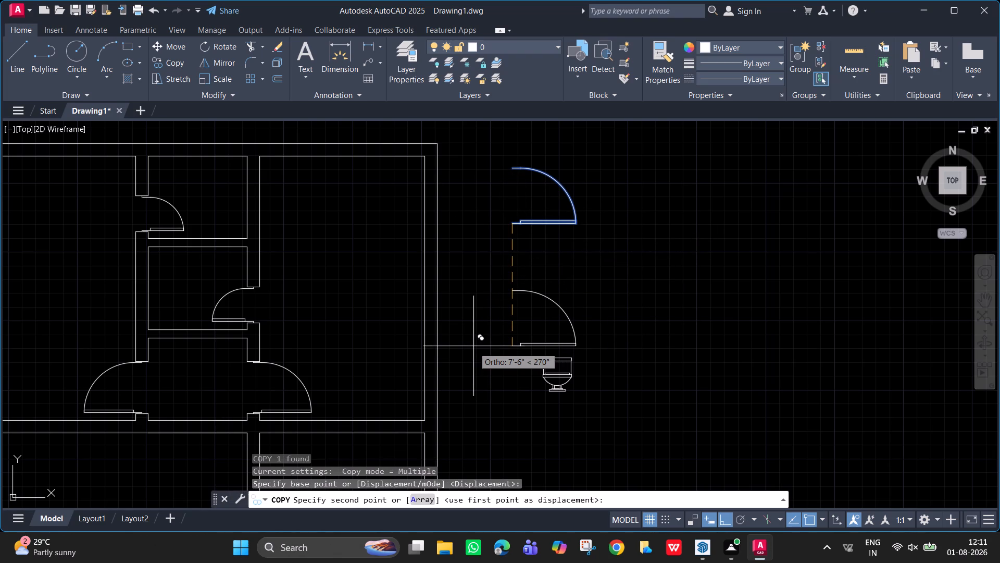
key("F8")
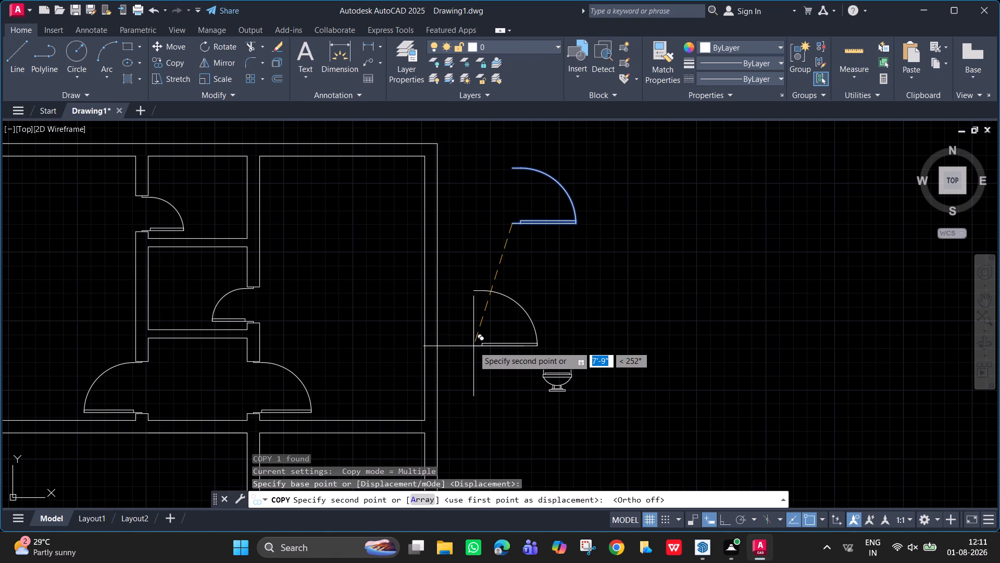
scroll(436, 336, "down", 2)
middle_click_drag(403, 348, 490, 101)
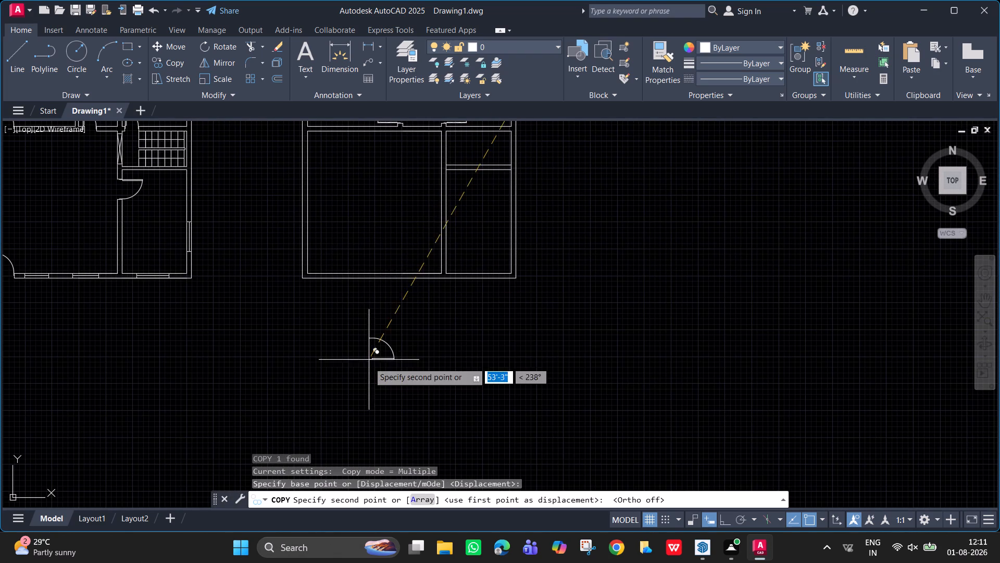
left_click(378, 333)
key("Escape")
scroll(351, 322, "up", 3)
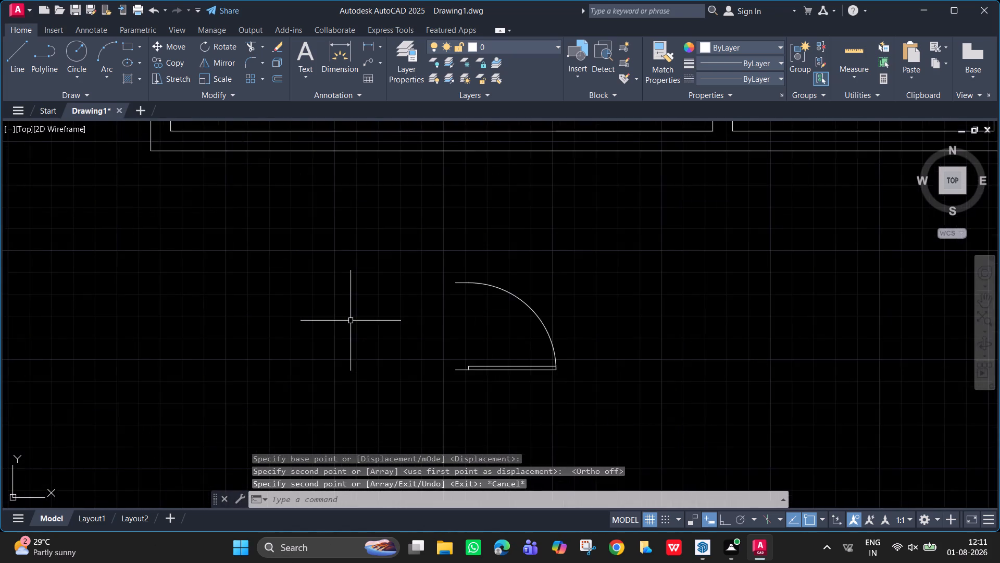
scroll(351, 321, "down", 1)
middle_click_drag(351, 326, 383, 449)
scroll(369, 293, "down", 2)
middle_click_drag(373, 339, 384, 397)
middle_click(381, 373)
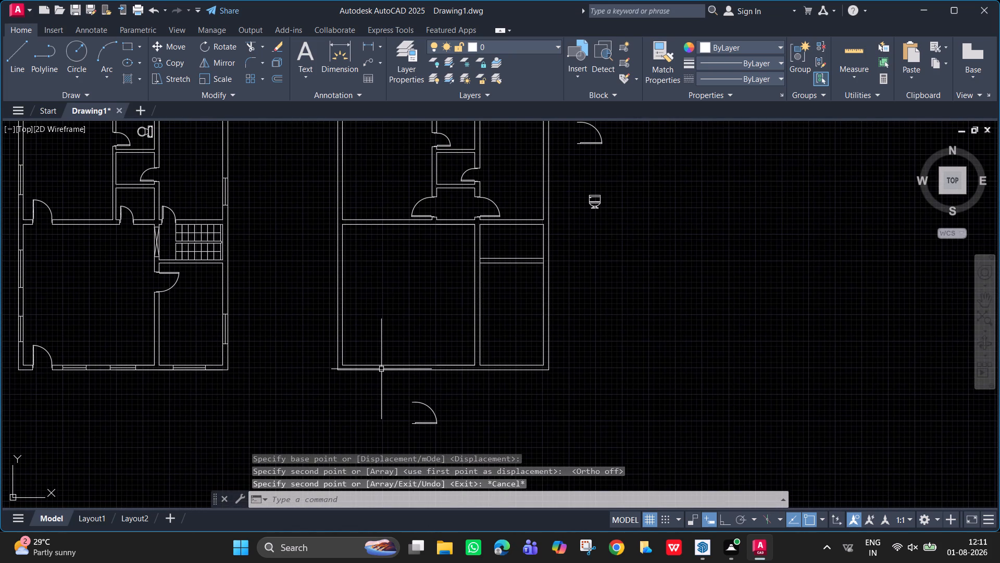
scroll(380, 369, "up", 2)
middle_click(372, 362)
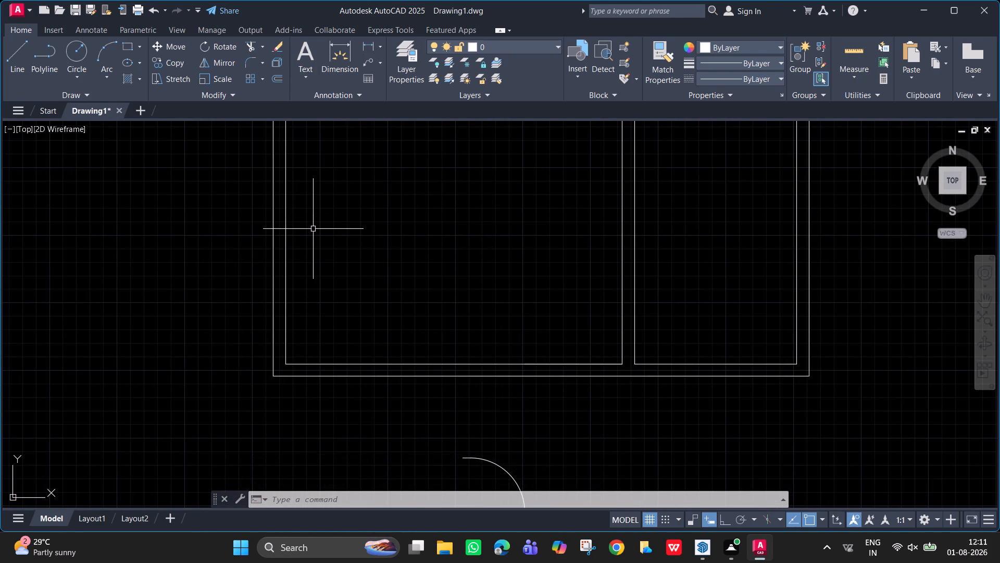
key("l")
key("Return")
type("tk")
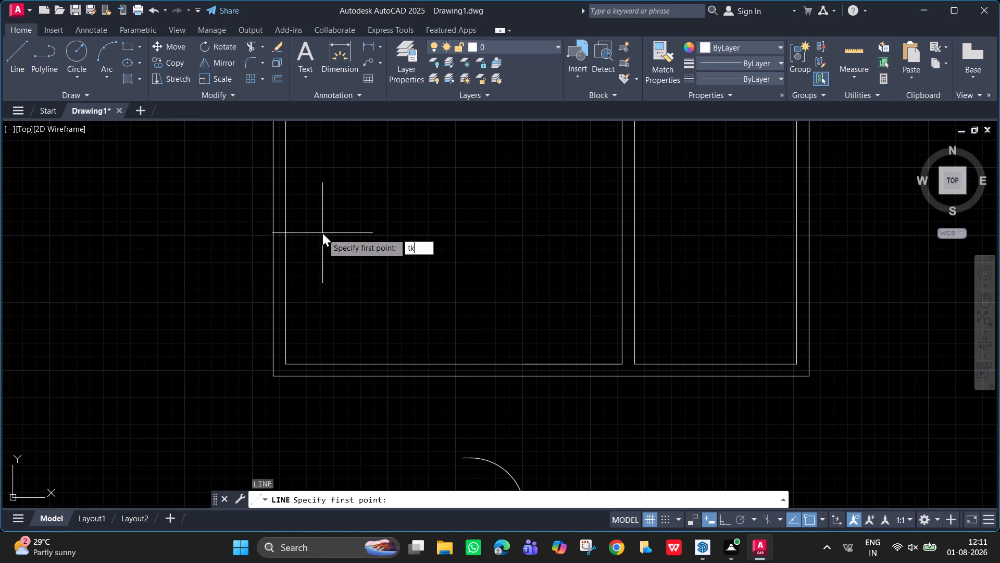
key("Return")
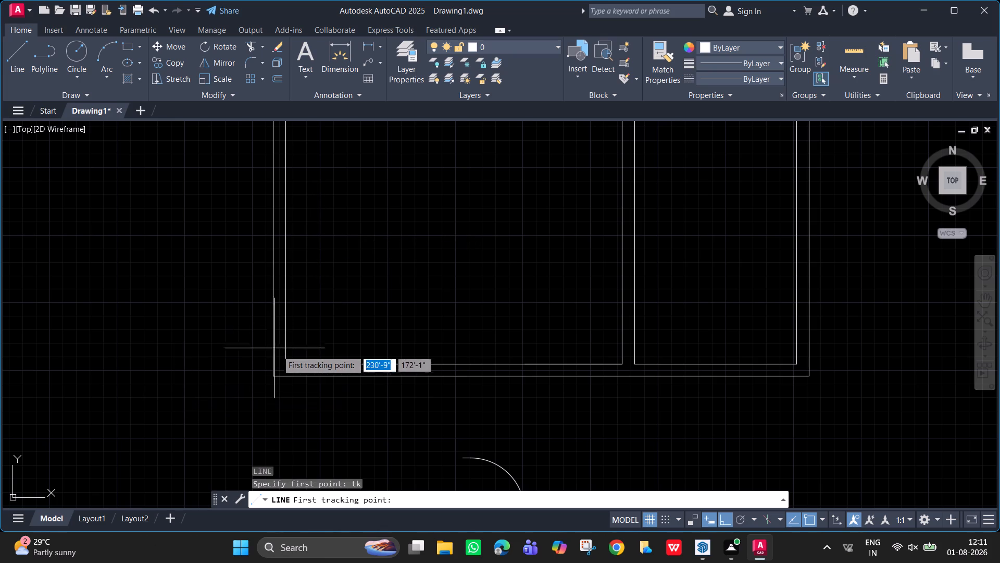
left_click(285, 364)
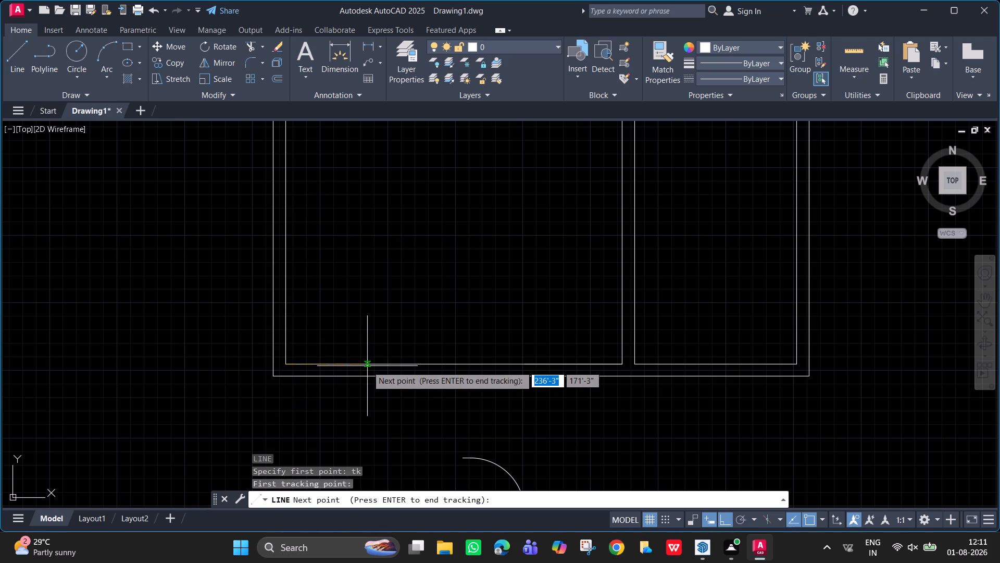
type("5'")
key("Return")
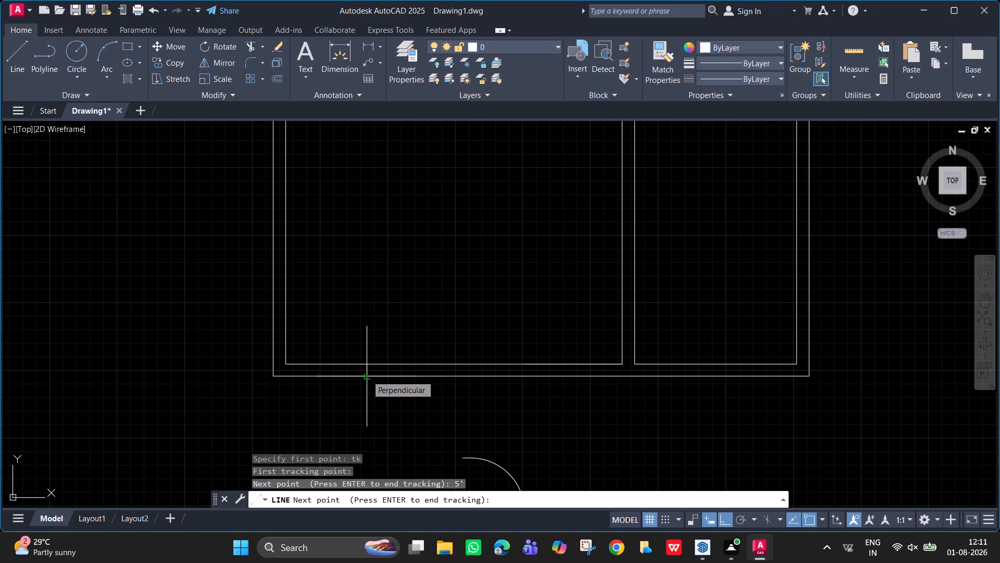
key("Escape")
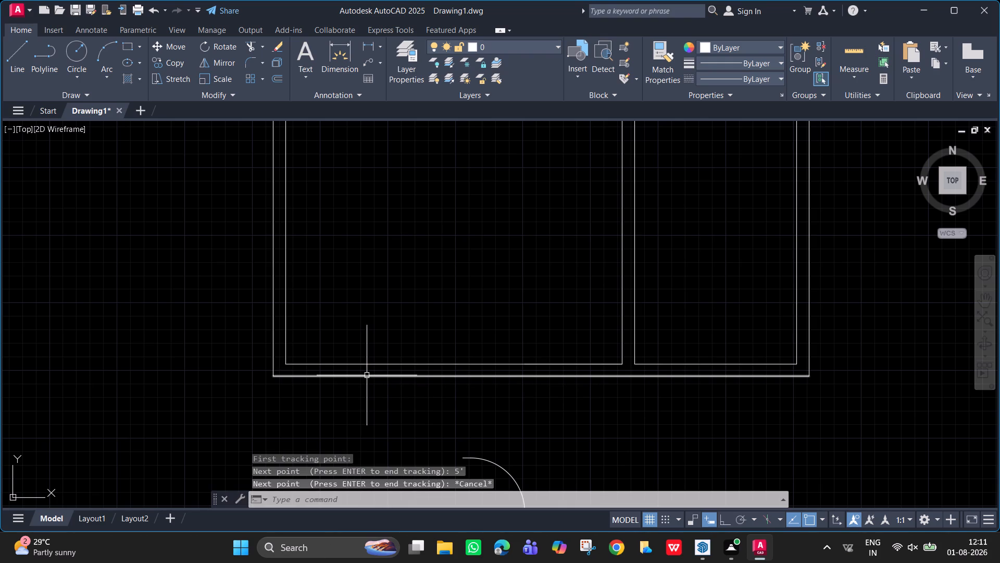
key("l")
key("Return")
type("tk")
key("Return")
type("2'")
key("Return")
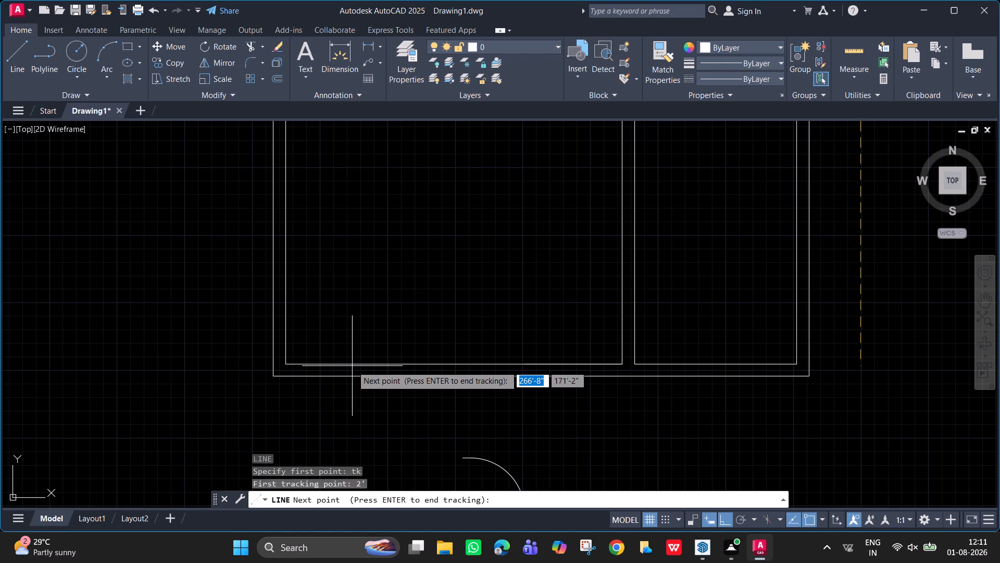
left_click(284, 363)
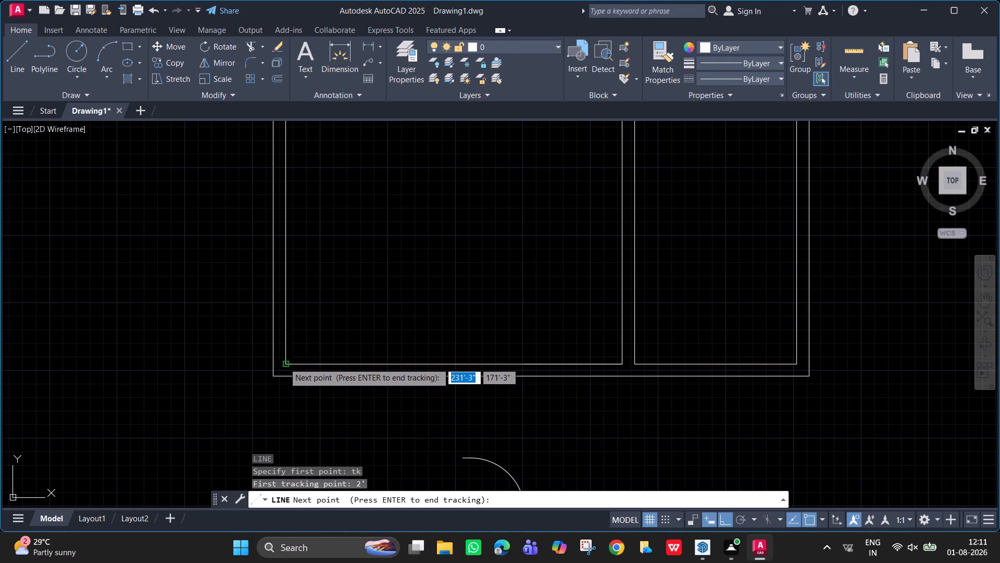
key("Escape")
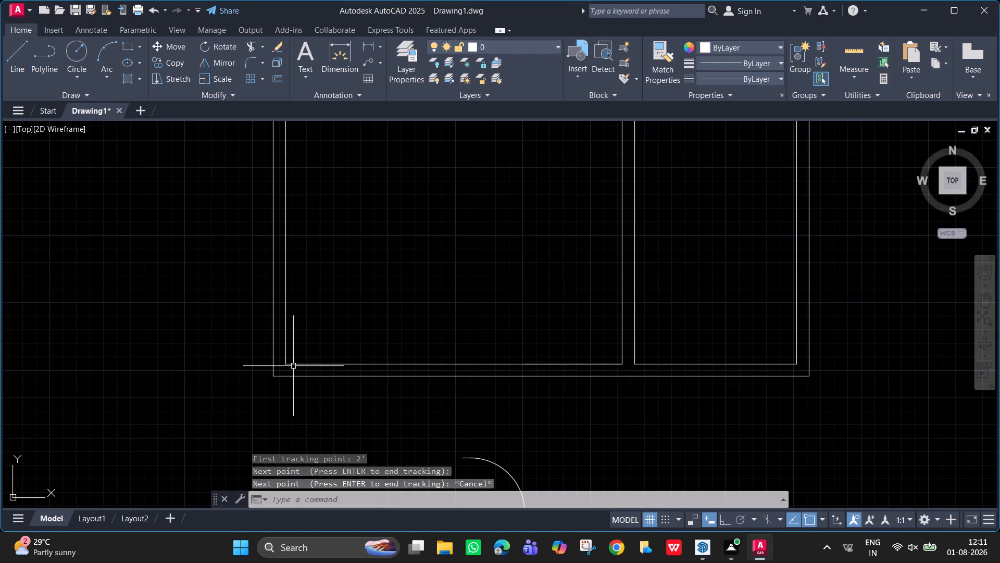
Draw a jamb line across the second plan's south wall, tracked 2' east of the large room's inner southwest corner, with ortho on.
key("l")
key("Return")
type("tk")
key("Return")
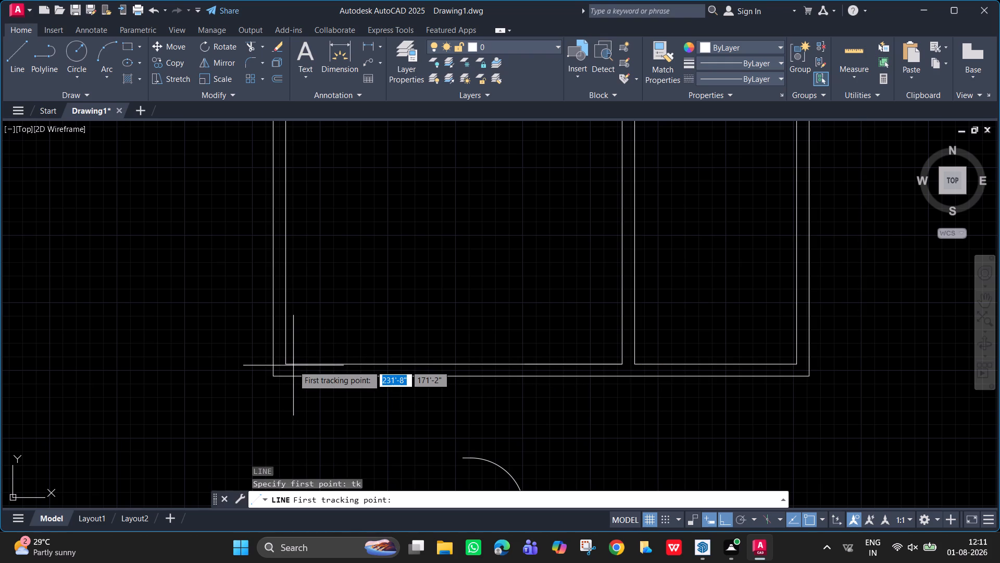
left_click(285, 362)
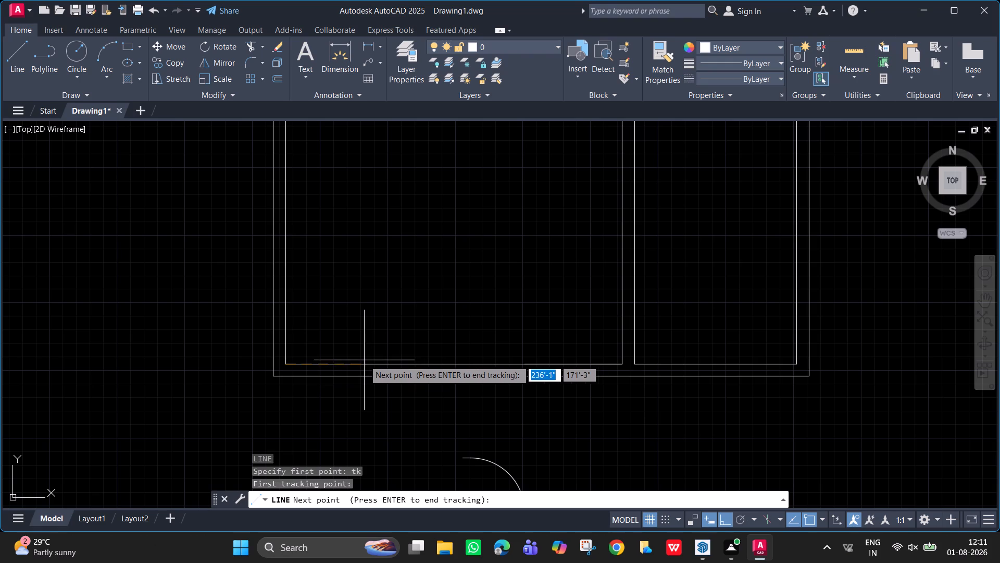
type("2'")
key("Return")
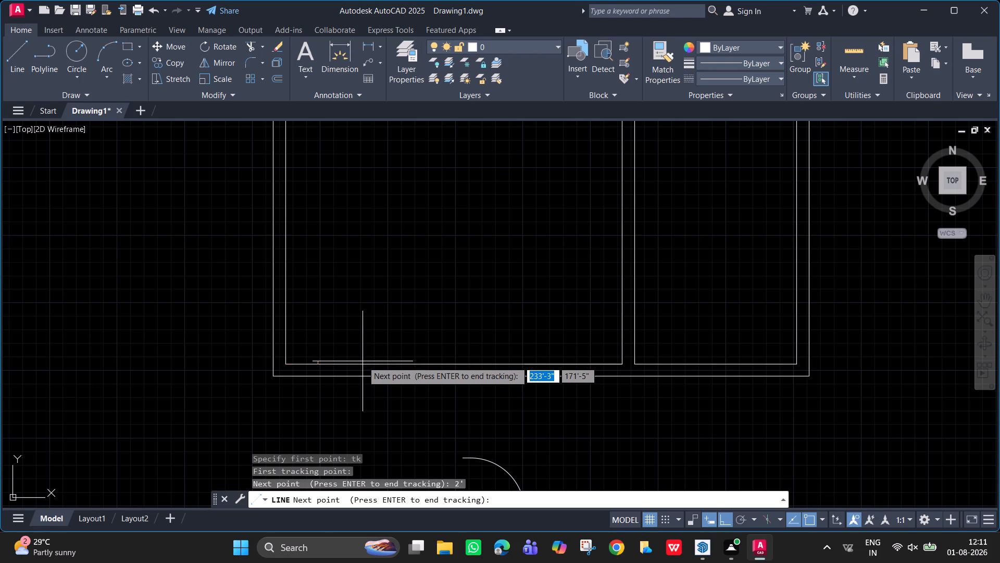
key("Return")
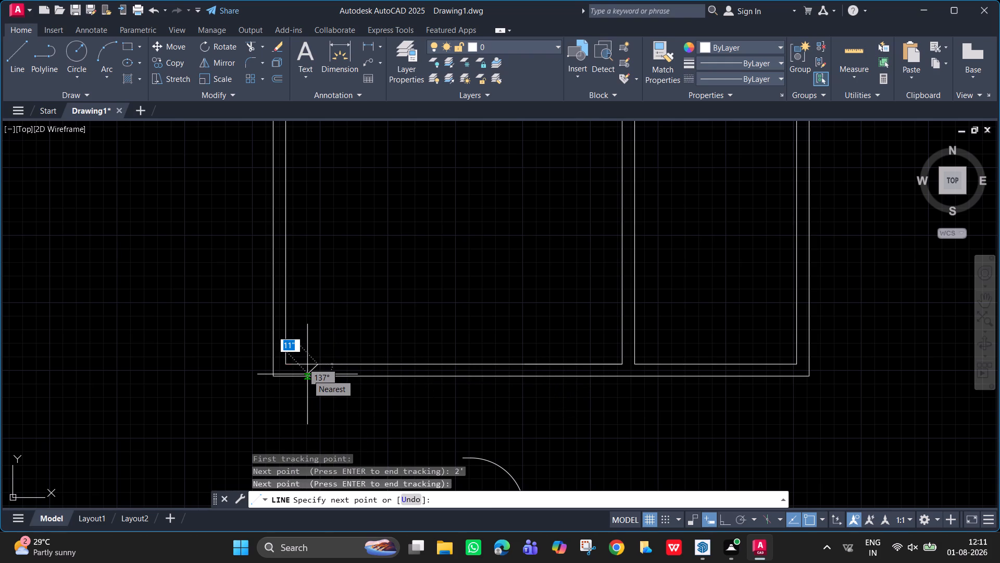
key("F8")
scroll(307, 374, "up", 4)
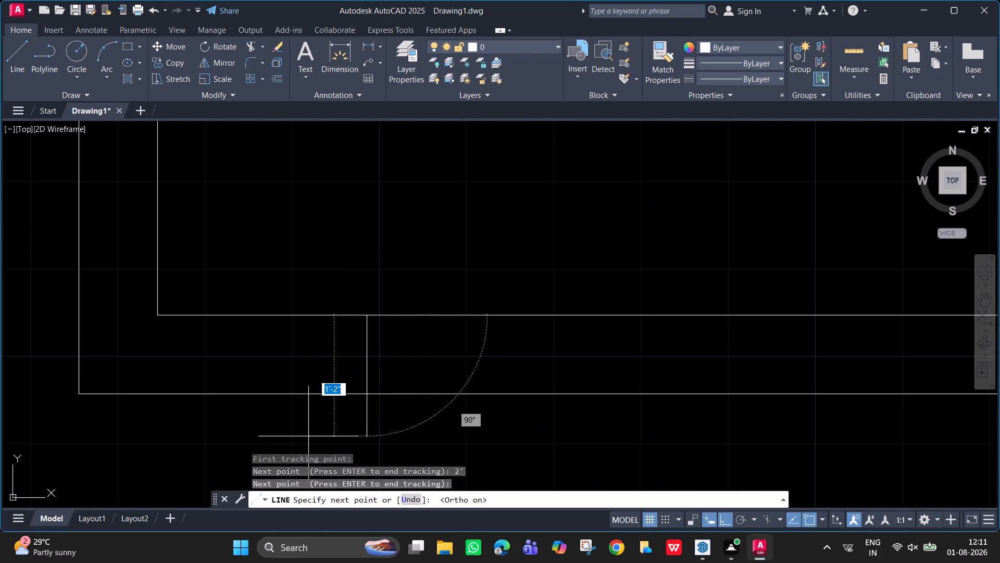
left_click(368, 393)
key("space")
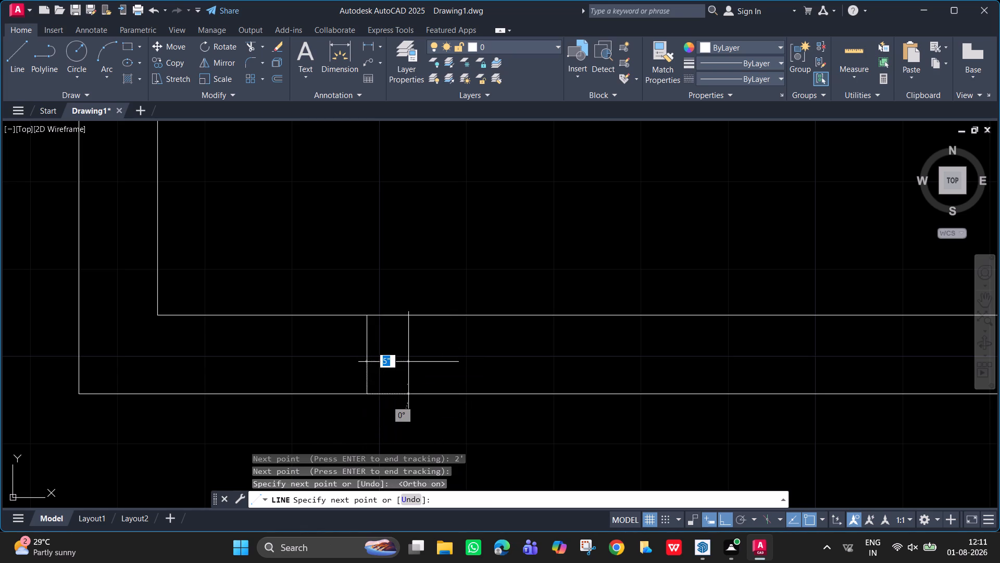
Draw a 1" line eastward from the midpoint of the new jamb line in the south wall.
scroll(431, 360, "down", 3)
middle_click_drag(539, 347, 433, 378)
scroll(433, 378, "down", 2)
scroll(409, 380, "up", 3)
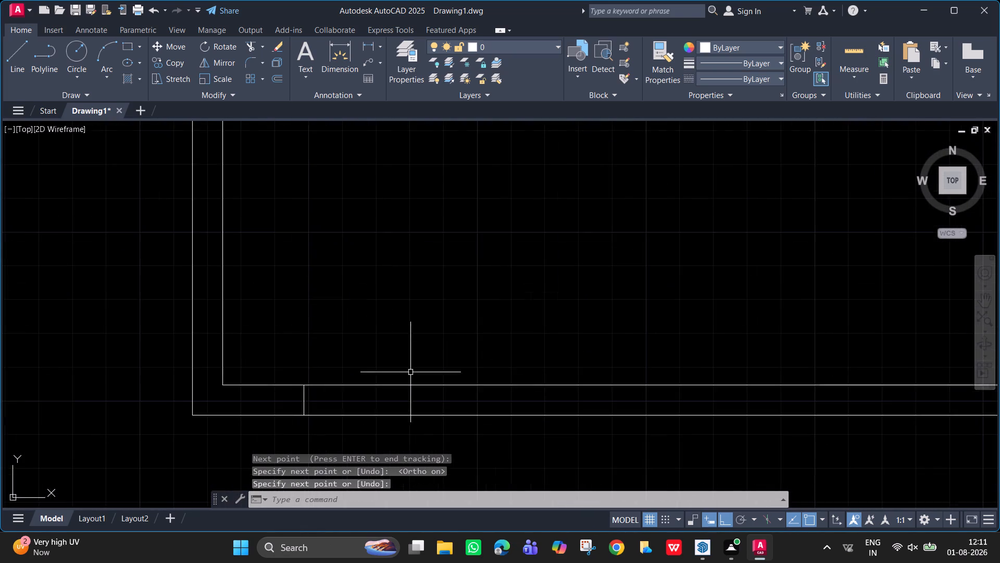
middle_click_drag(406, 377, 438, 343)
scroll(227, 403, "up", 1)
key("l")
key("Return")
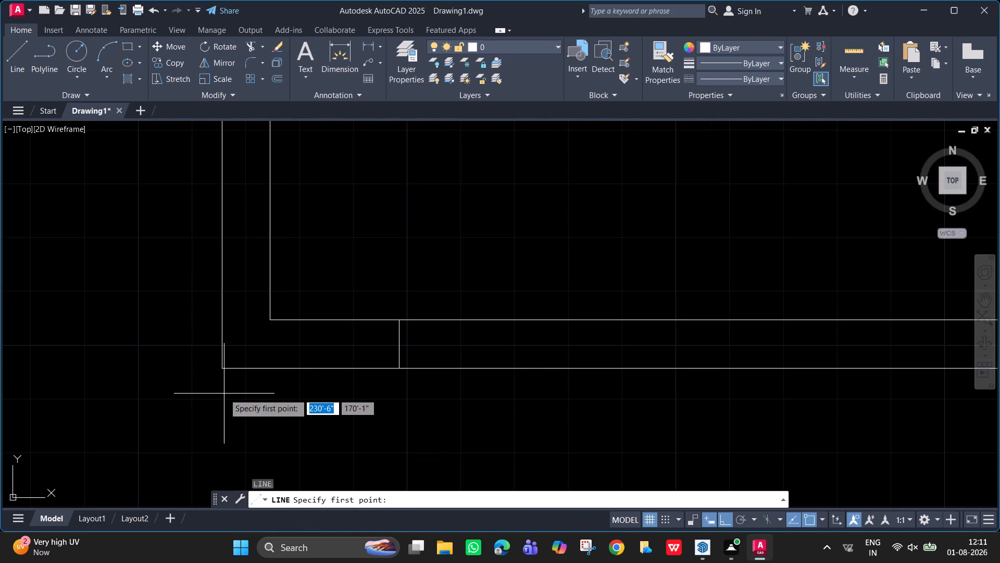
left_click(397, 346)
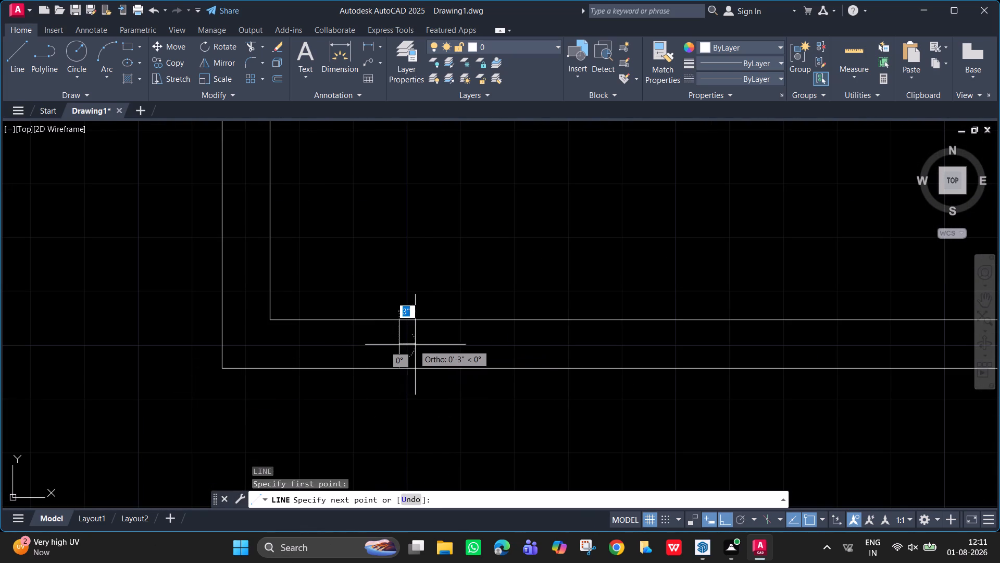
type("1\"")
key("Return")
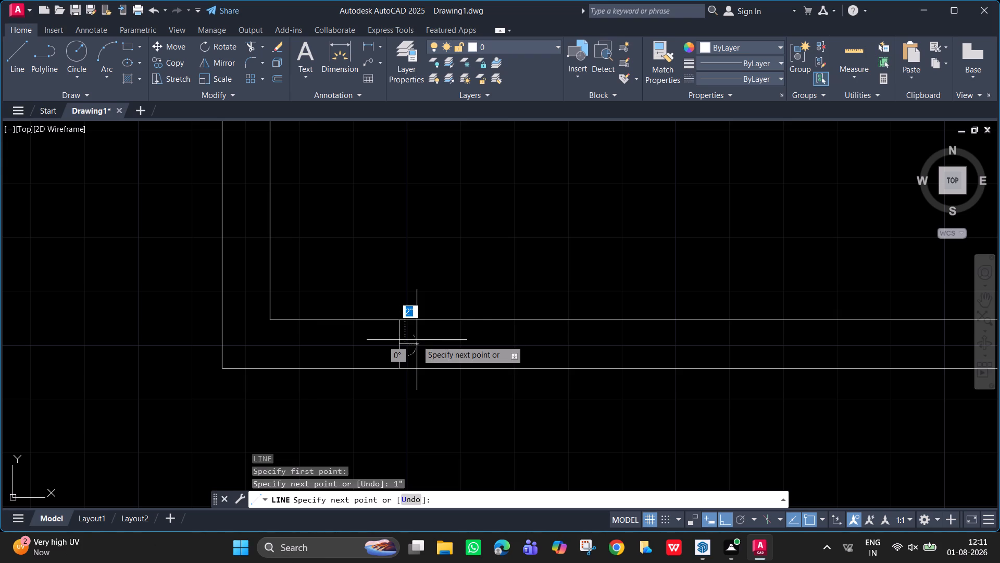
key("Escape")
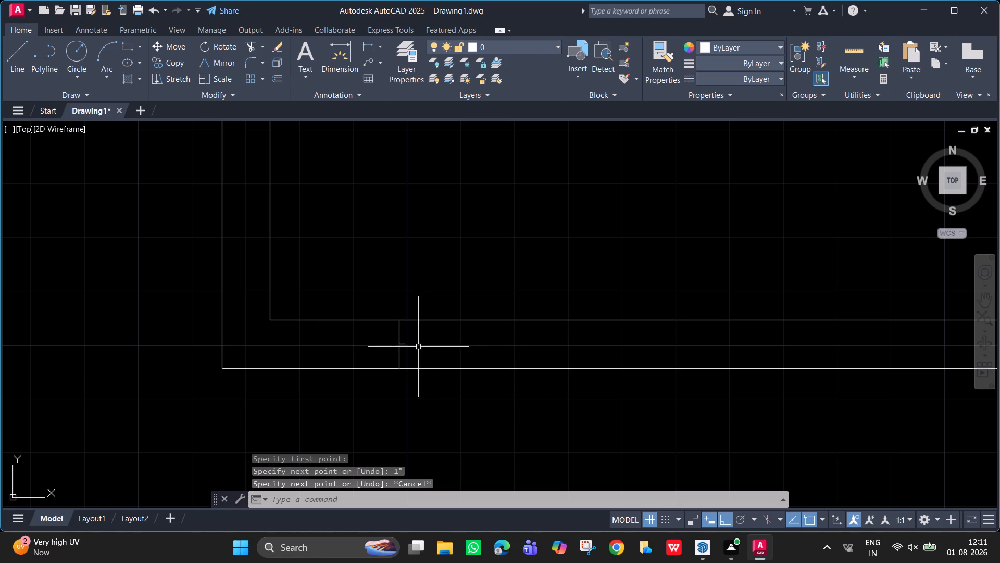
Rotate the door block south of the second plan by 90° about its hinge-side lower end.
scroll(426, 388, "down", 2)
scroll(547, 430, "down", 1)
middle_click_drag(534, 419, 447, 243)
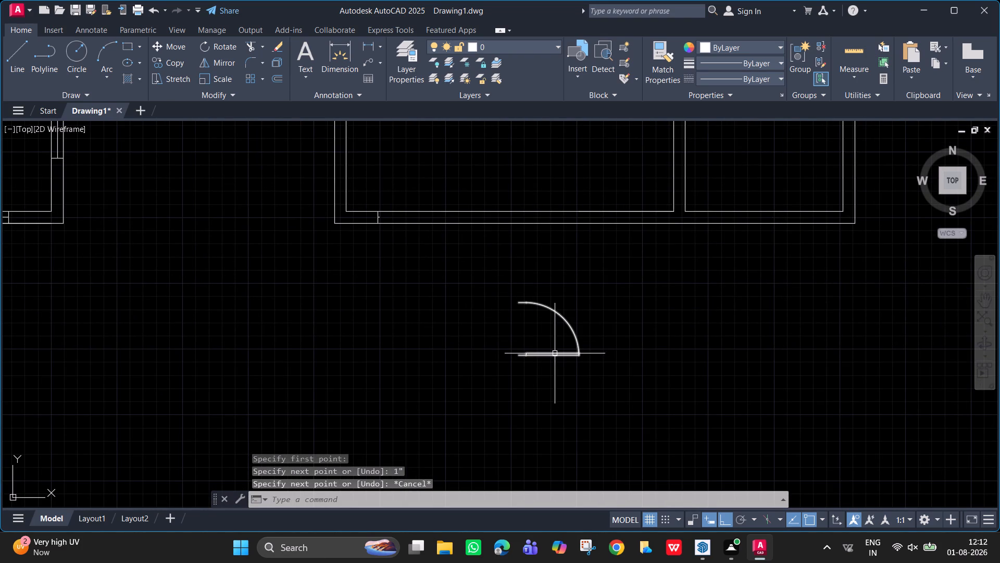
left_click(556, 353)
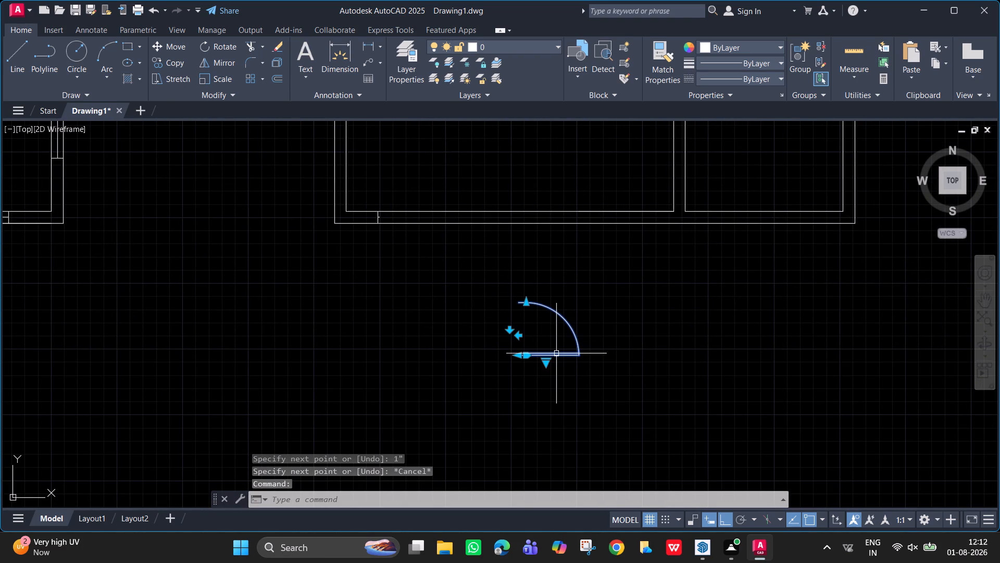
type("ro")
key("Return")
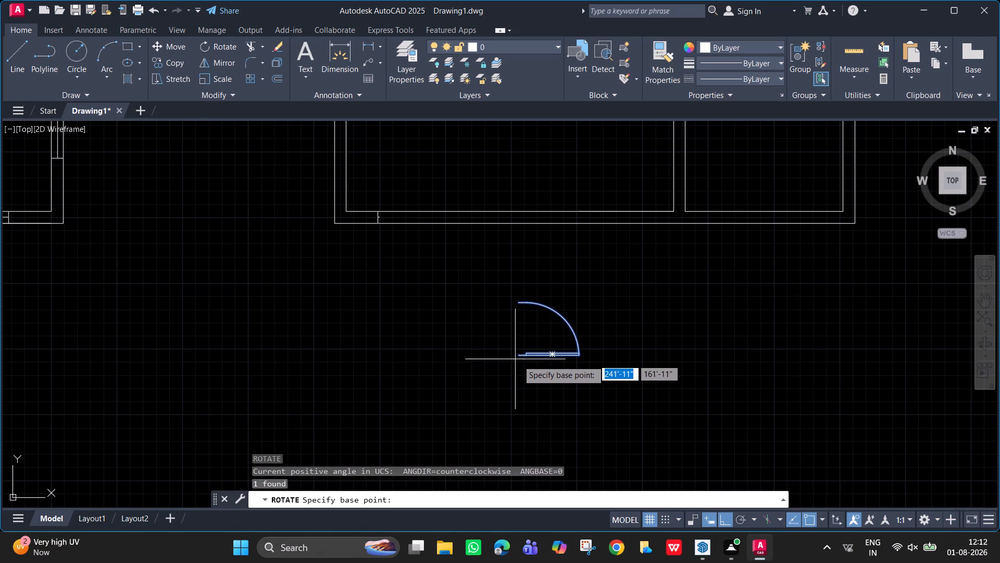
left_click(518, 354)
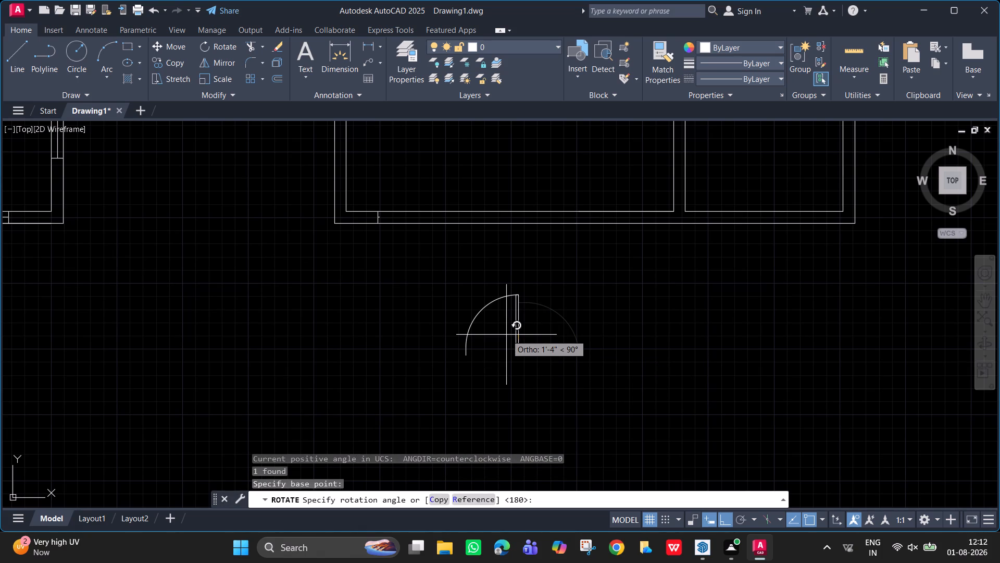
left_click_drag(506, 335, 506, 327)
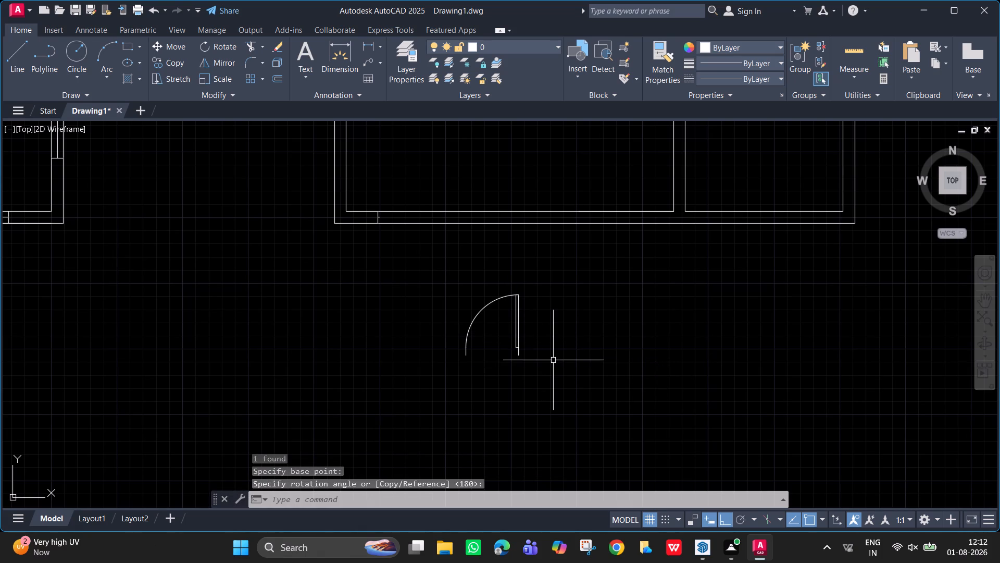
Mirror the rotated door block about a vertical line just east of it and delete the original.
type("mi")
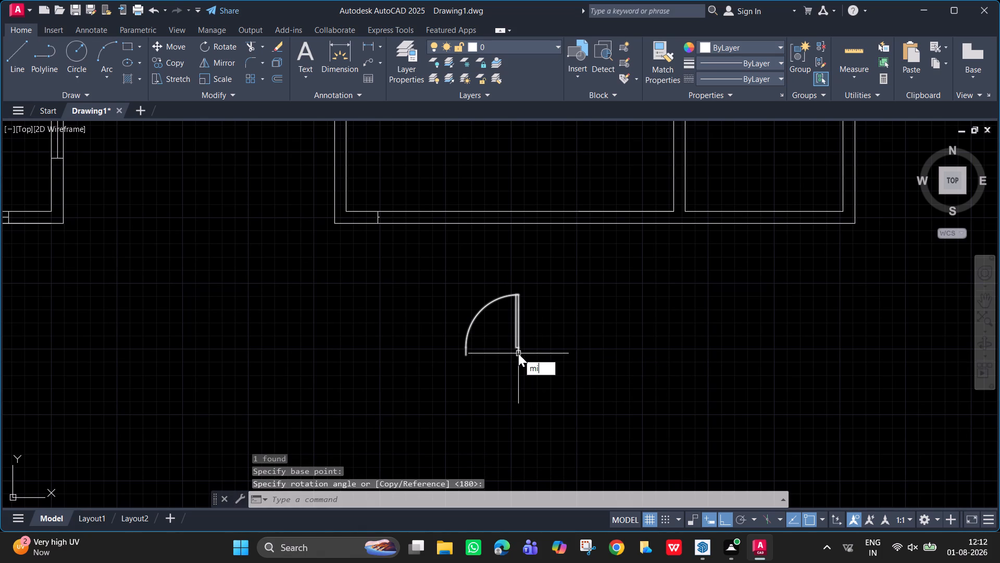
key("Return")
left_click(521, 355)
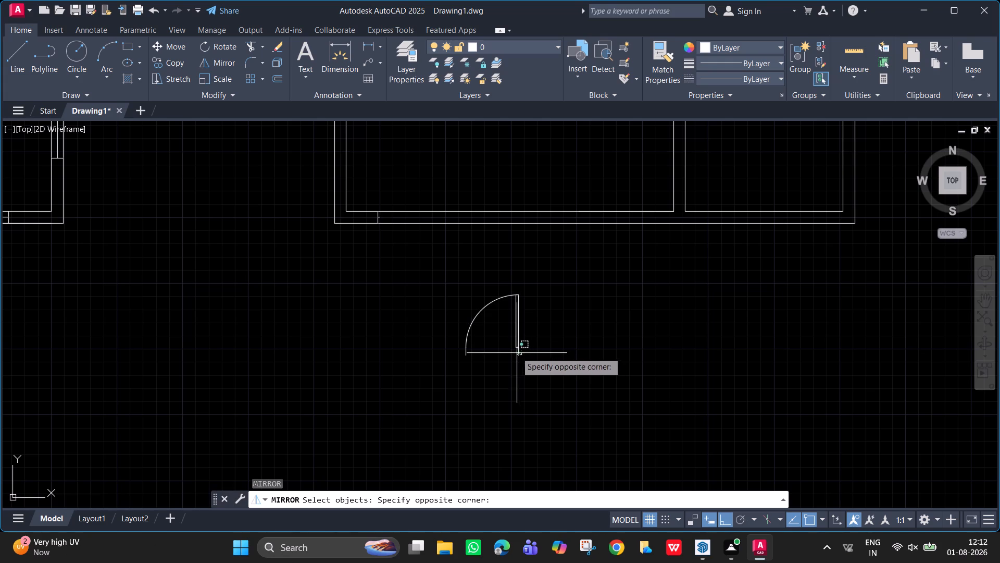
left_click(511, 348)
key("space")
left_click(533, 353)
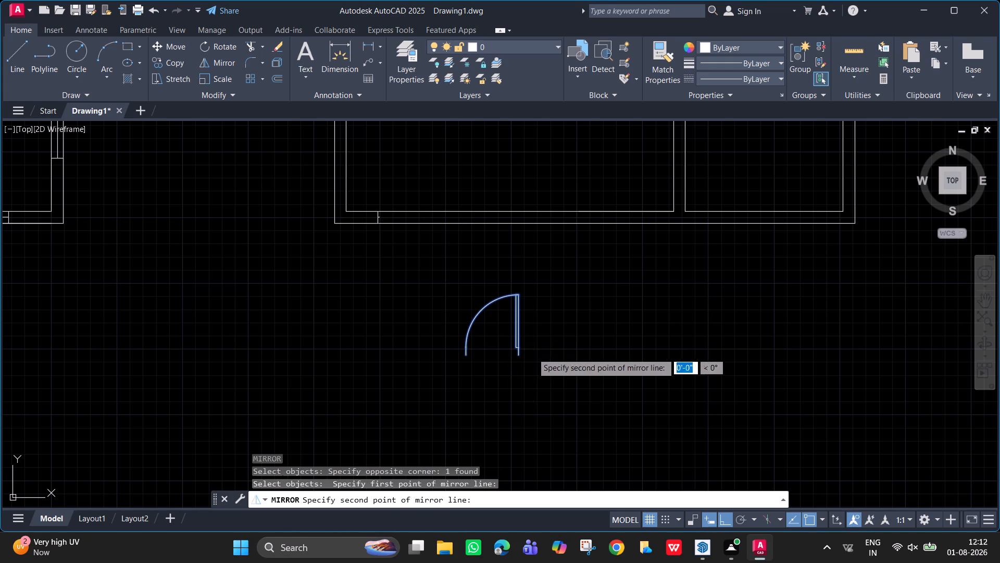
left_click(527, 271)
key("space")
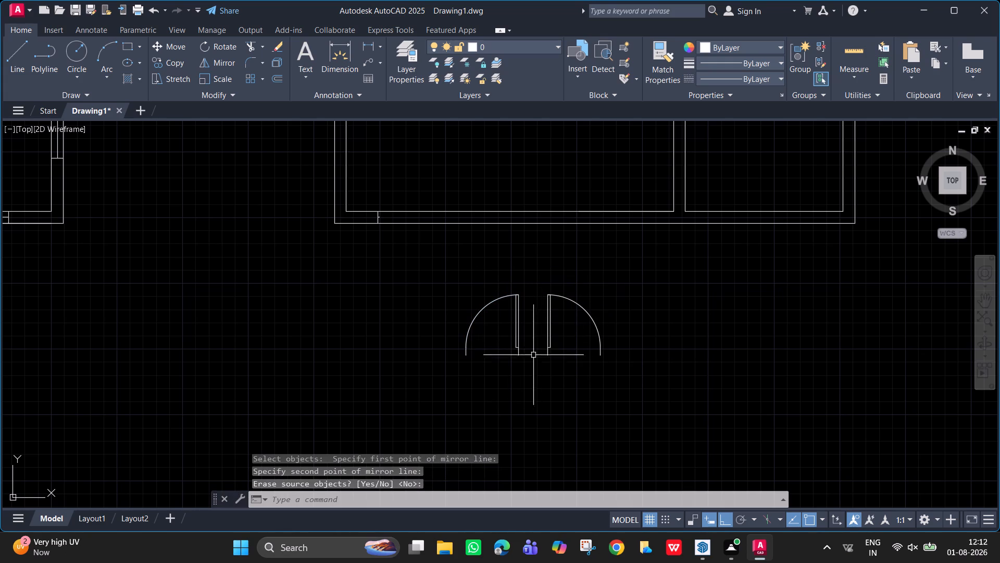
left_click(516, 337)
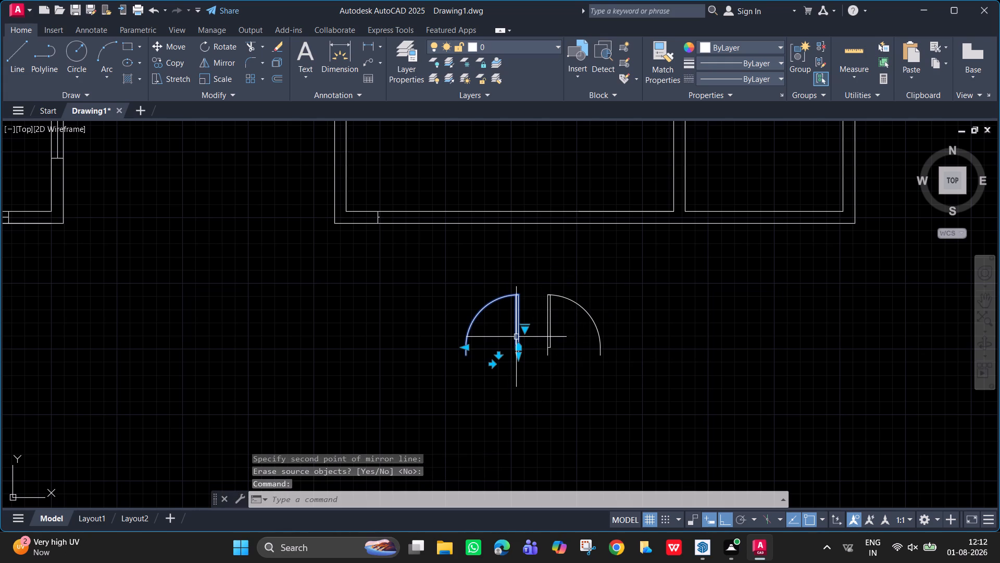
key("Delete")
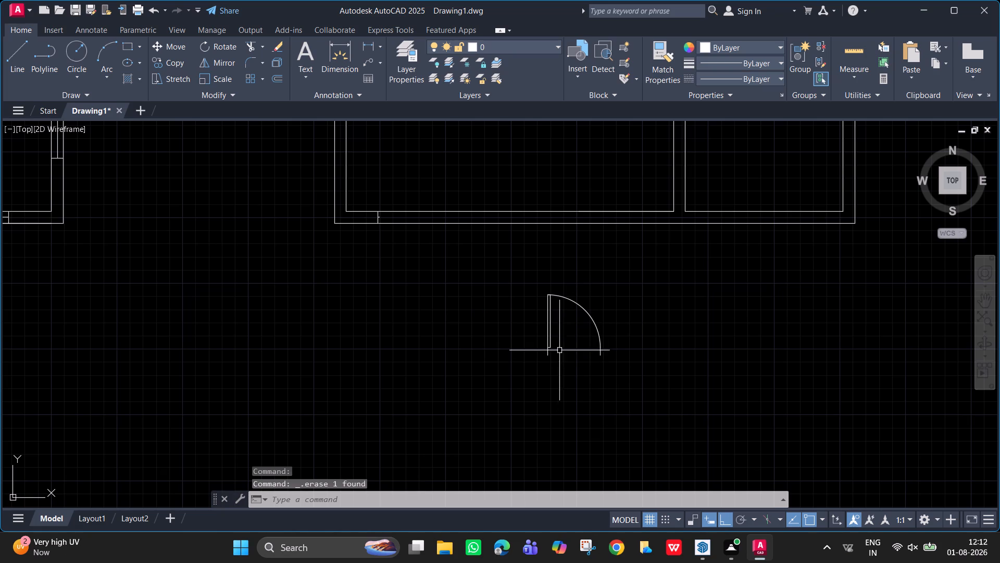
With ortho off, move the mirrored door block by its hinge-side lower end to the end of the 1" line in the south wall.
scroll(546, 353, "up", 3)
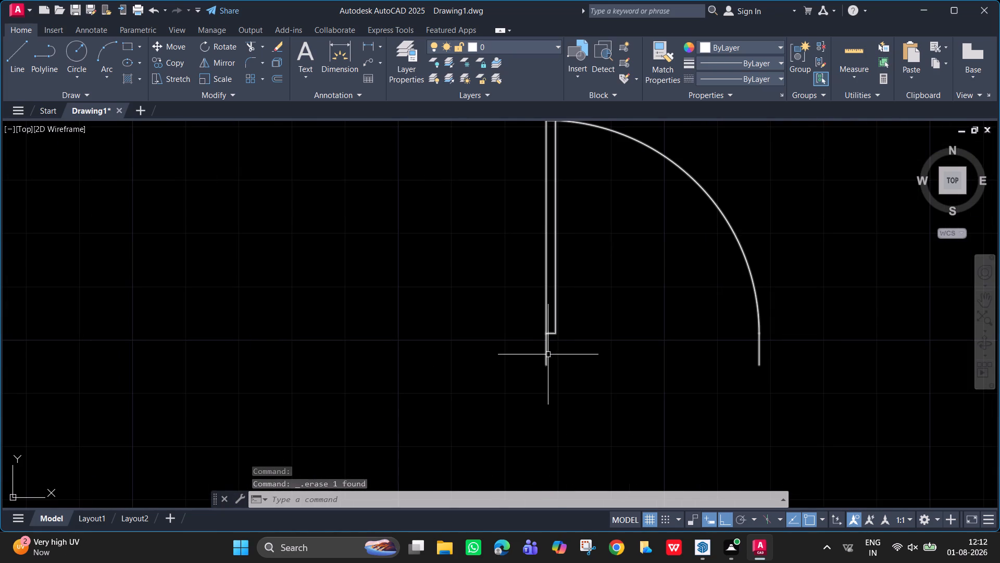
left_click(544, 351)
key("m")
key("Return")
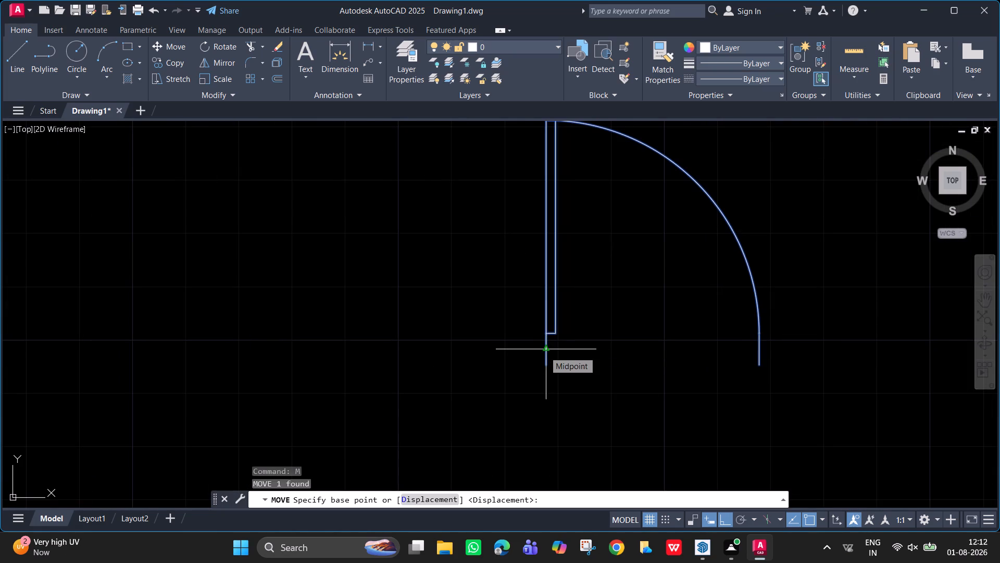
key("F8")
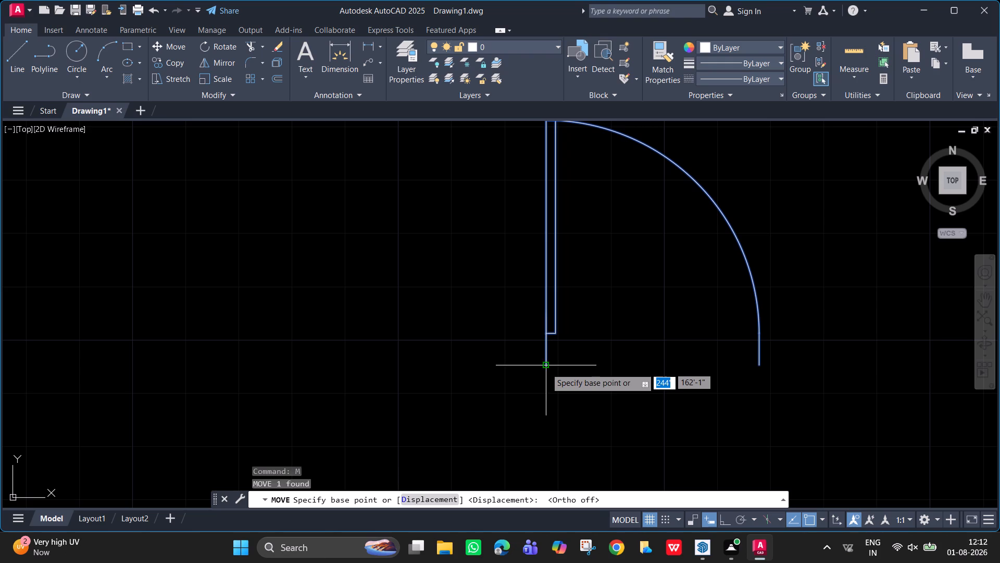
left_click(545, 368)
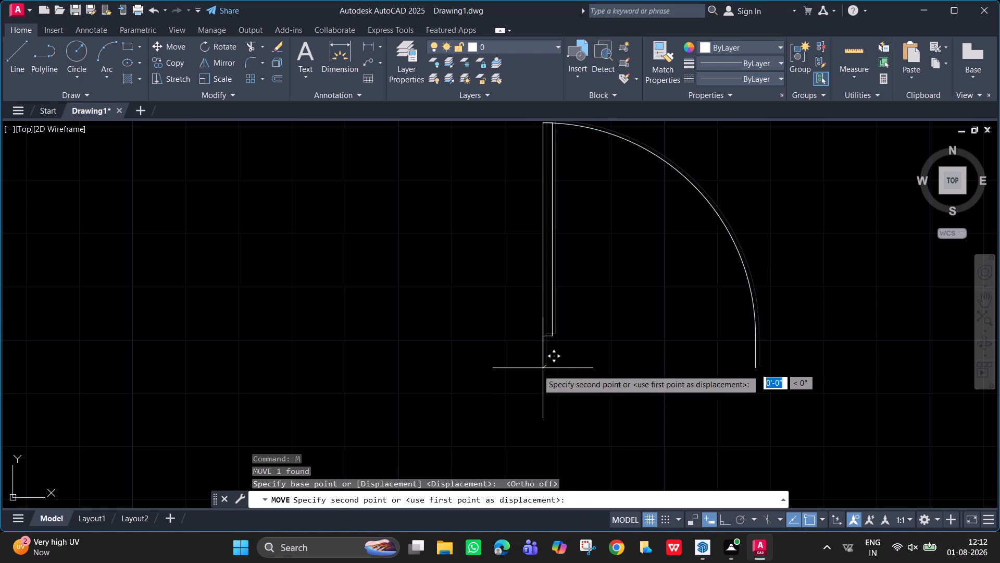
scroll(127, 278, "down", 3)
middle_click_drag(181, 360, 316, 507)
scroll(168, 267, "up", 3)
middle_click_drag(179, 275, 282, 368)
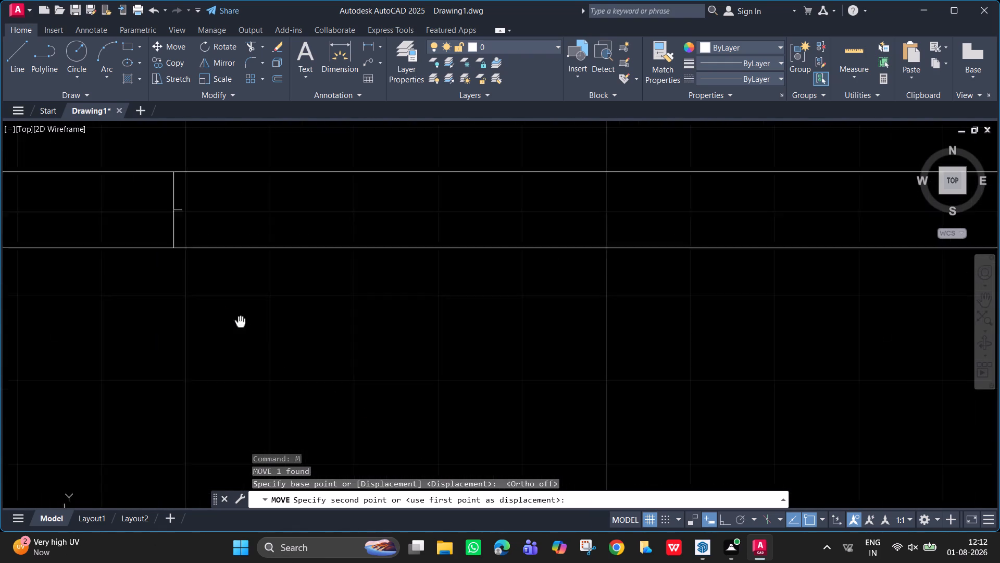
middle_click_drag(282, 368, 369, 504)
scroll(326, 401, "up", 2)
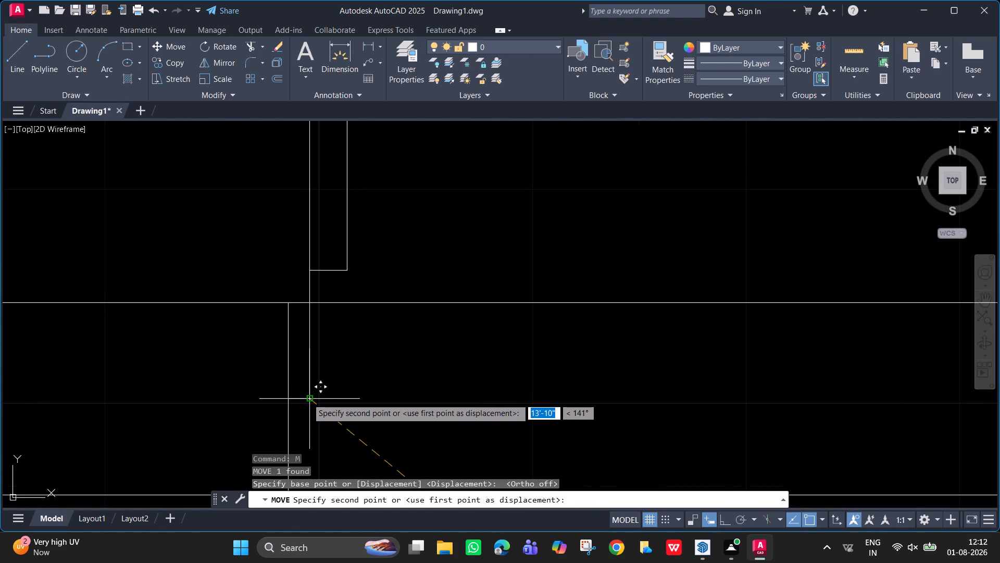
left_click(308, 398)
Draw a 1" line eastward from the lower end of the door block's swing side, with ortho on.
scroll(605, 295, "down", 4)
middle_click_drag(981, 295, 773, 331)
scroll(562, 376, "up", 1)
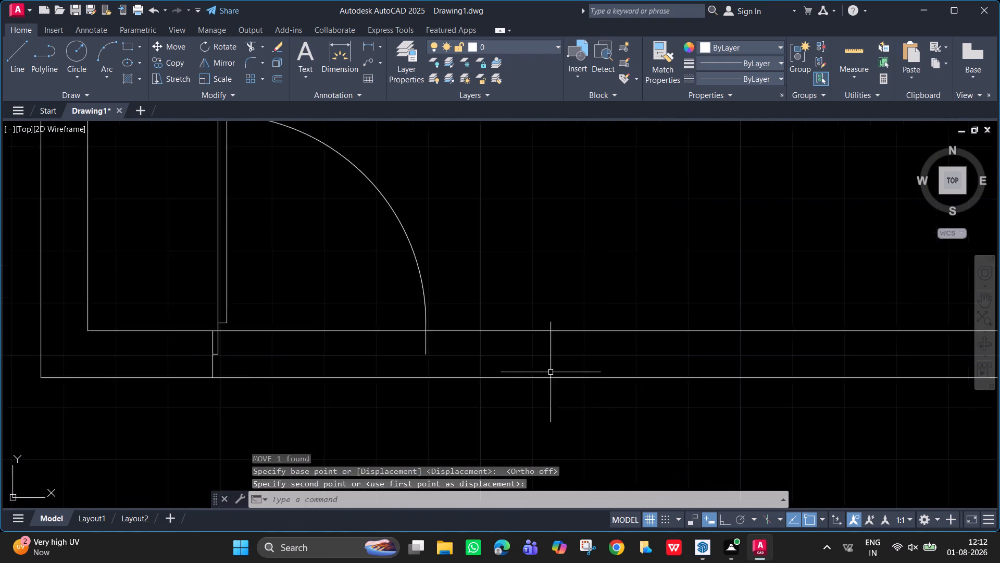
scroll(546, 371, "up", 1)
middle_click_drag(542, 370, 506, 359)
key("l")
key("Return")
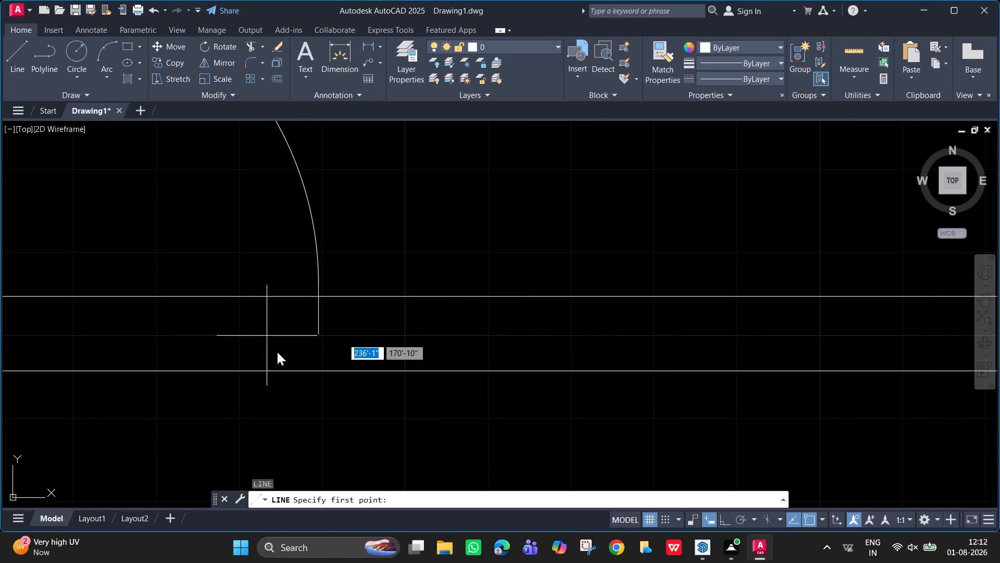
scroll(315, 334, "up", 3)
left_click(322, 339)
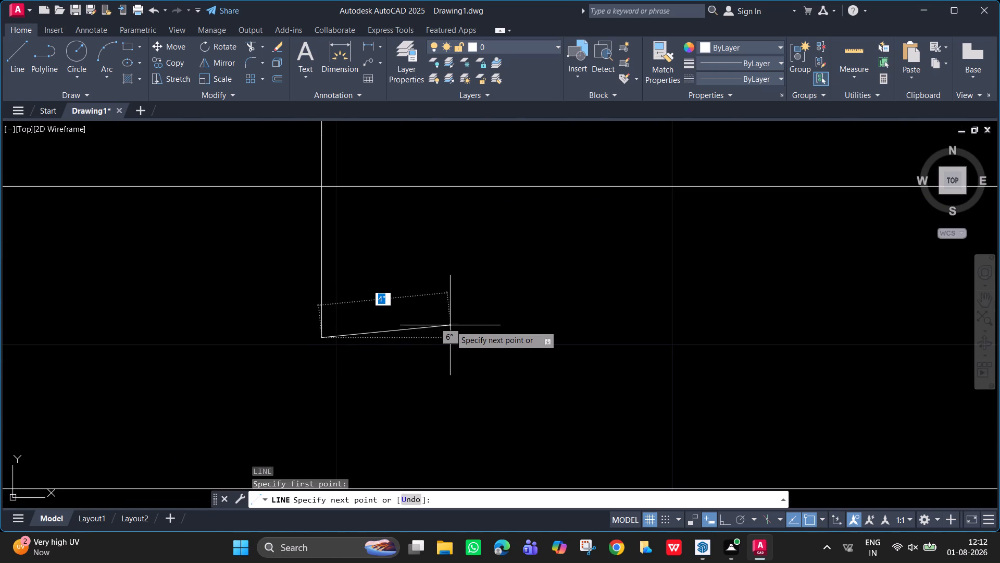
key("F8")
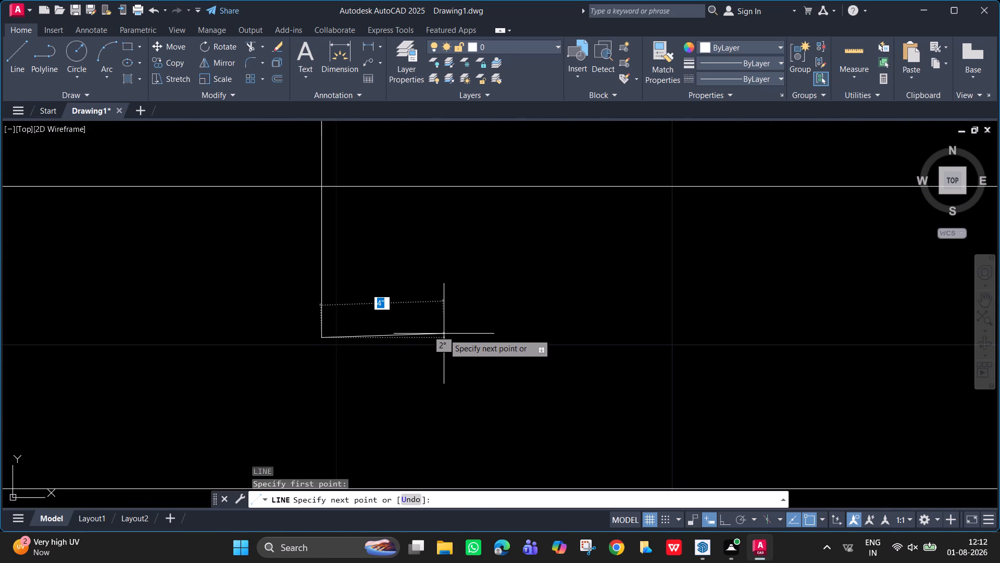
type("1\"")
key("Return")
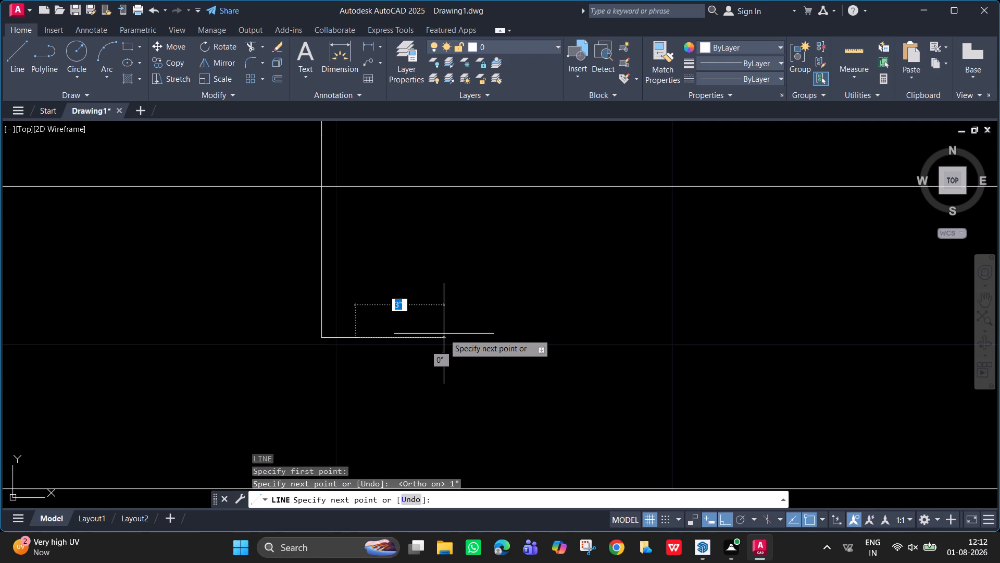
key("space")
Draw the opening's east jamb from the new 1" line's end, one line to the inner wall face and one to the outer face.
scroll(373, 279, "down", 2)
scroll(664, 305, "down", 2)
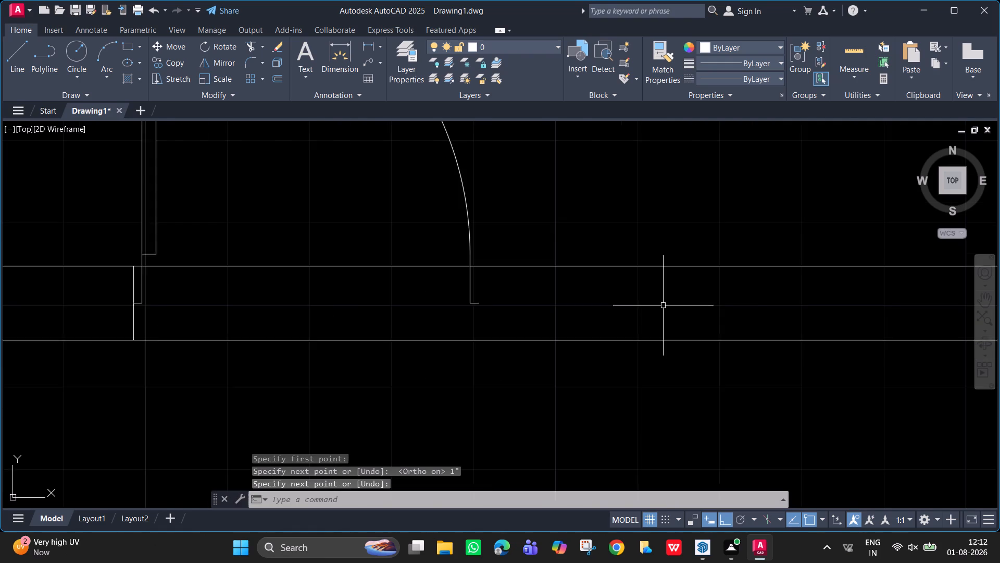
scroll(659, 305, "down", 1)
scroll(580, 315, "up", 3)
middle_click_drag(602, 315, 559, 334)
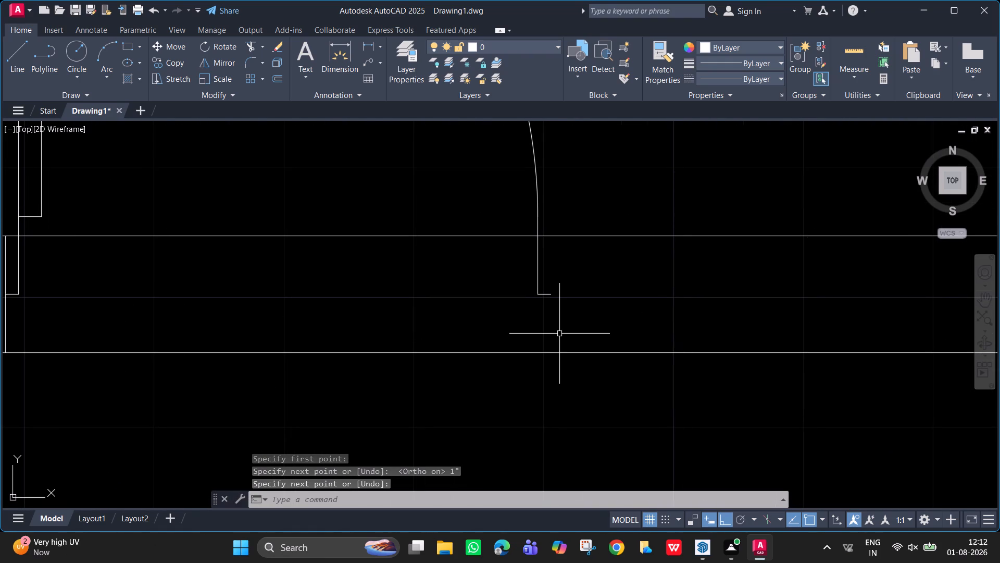
key("l")
key("Return")
left_click(553, 293)
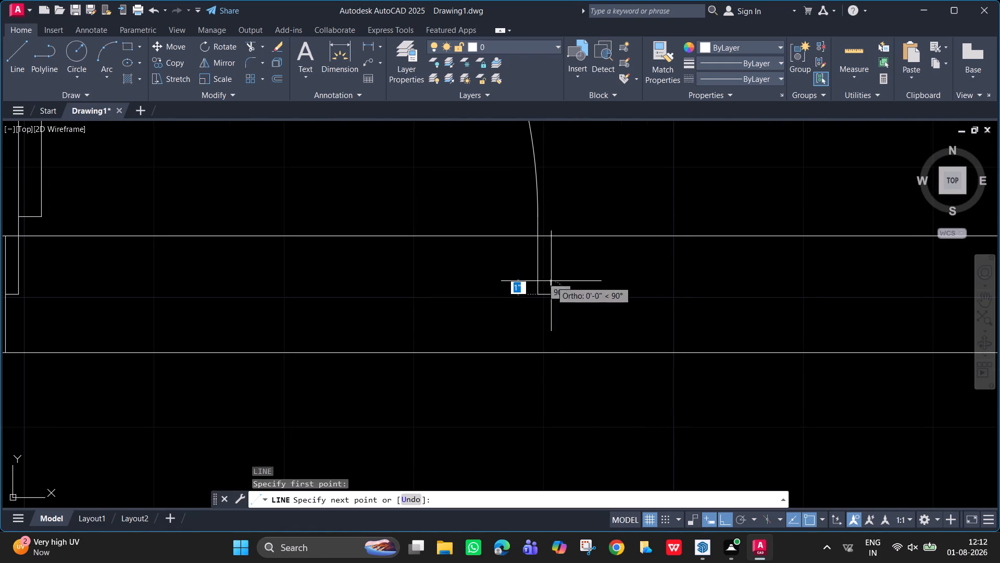
left_click(549, 236)
key("space")
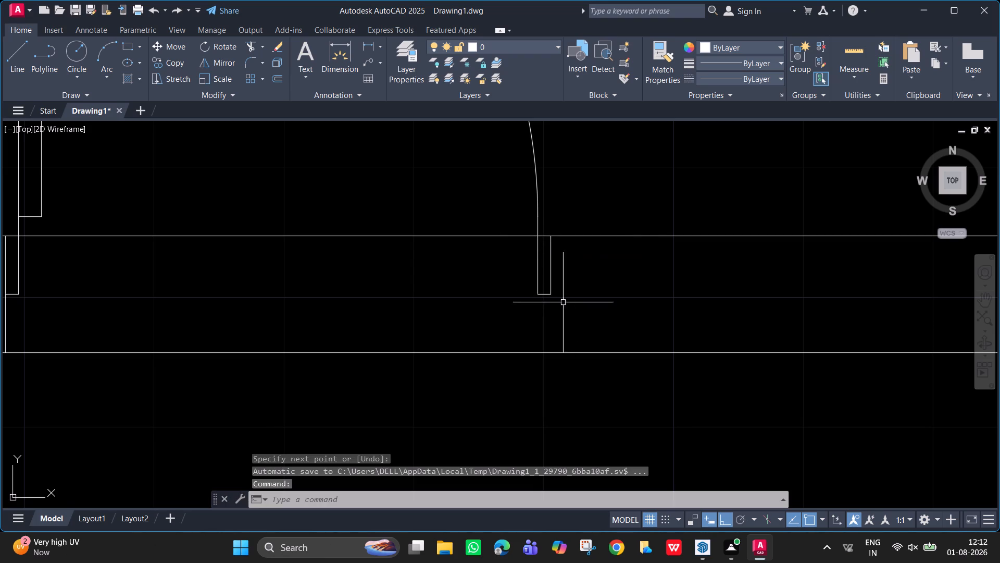
key("space")
left_click(551, 292)
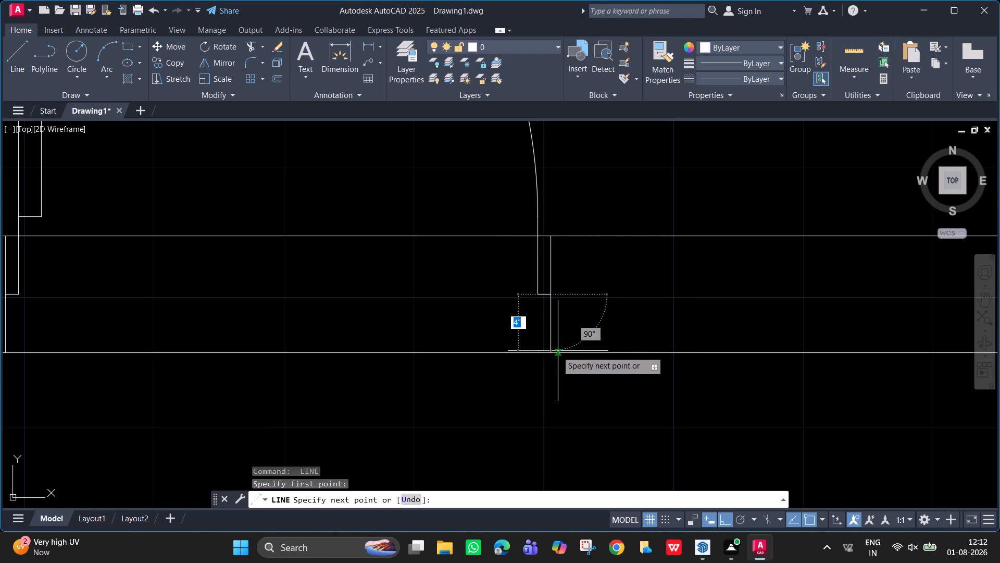
left_click(552, 351)
key("space")
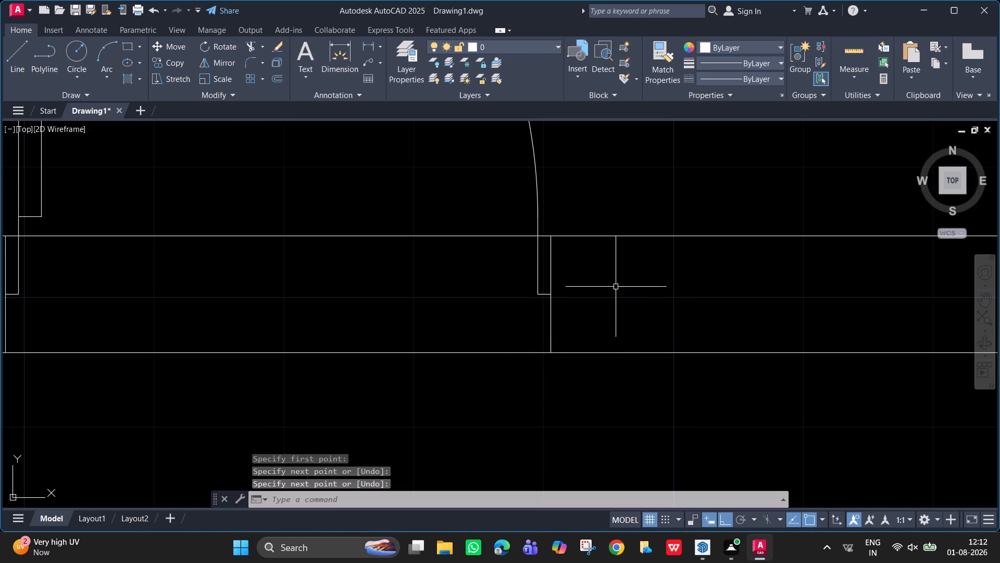
Trim both south wall lines across the door opening, including the short pieces between the door ends and the jambs.
scroll(615, 287, "down", 3)
type("tr")
key("Return")
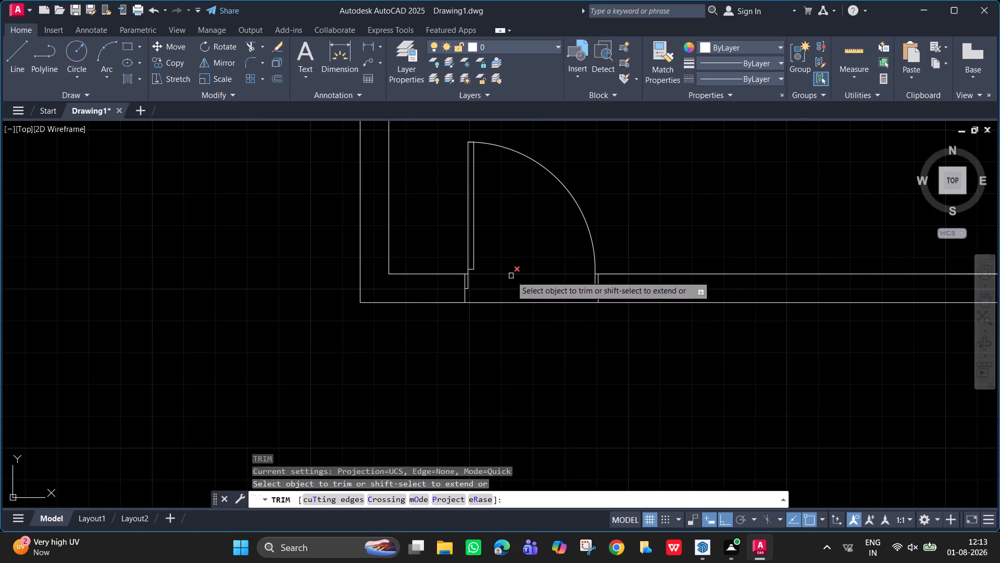
left_click(511, 276)
left_click(521, 303)
scroll(588, 283, "up", 3)
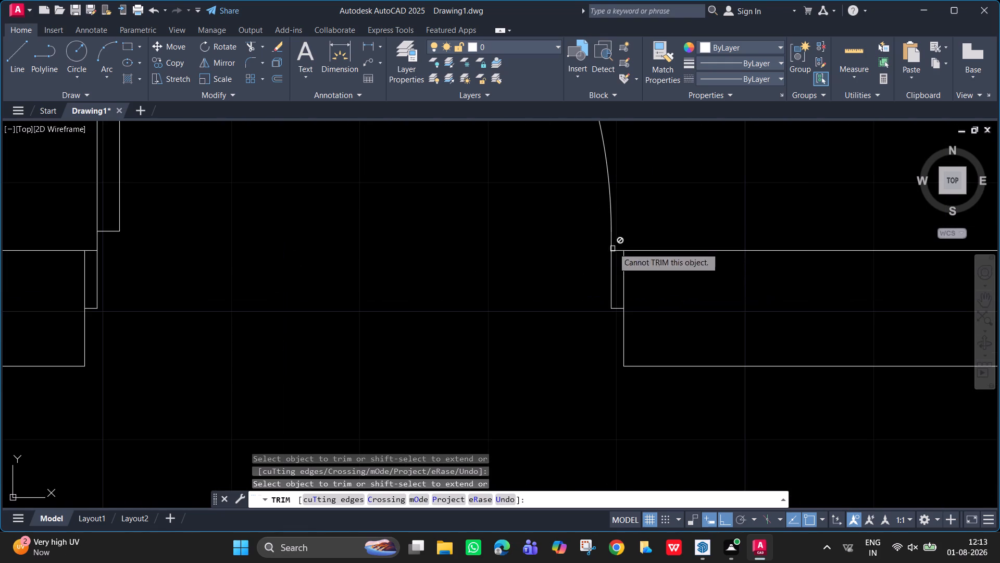
left_click(618, 252)
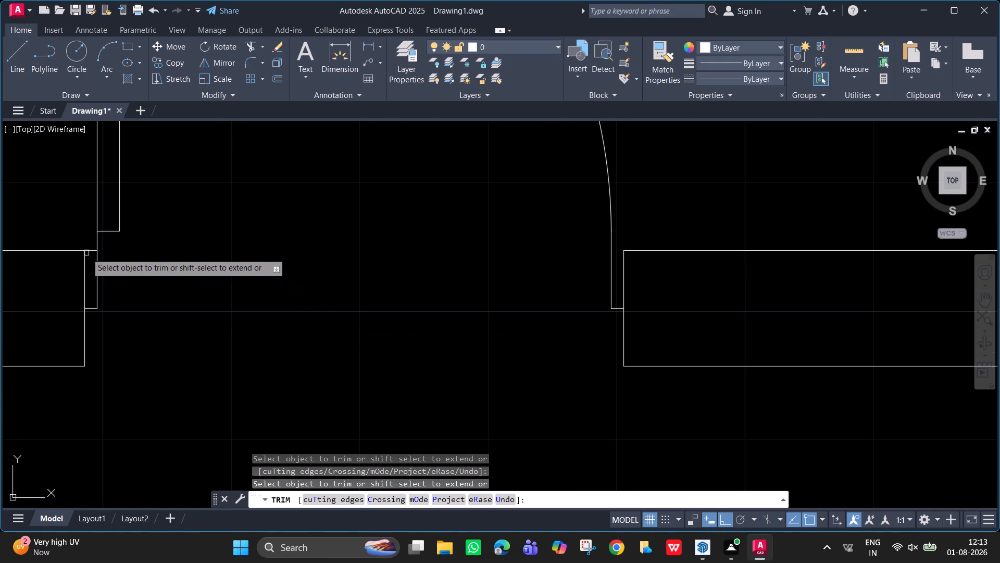
left_click(90, 252)
scroll(296, 272, "down", 2)
middle_click_drag(673, 286, 383, 334)
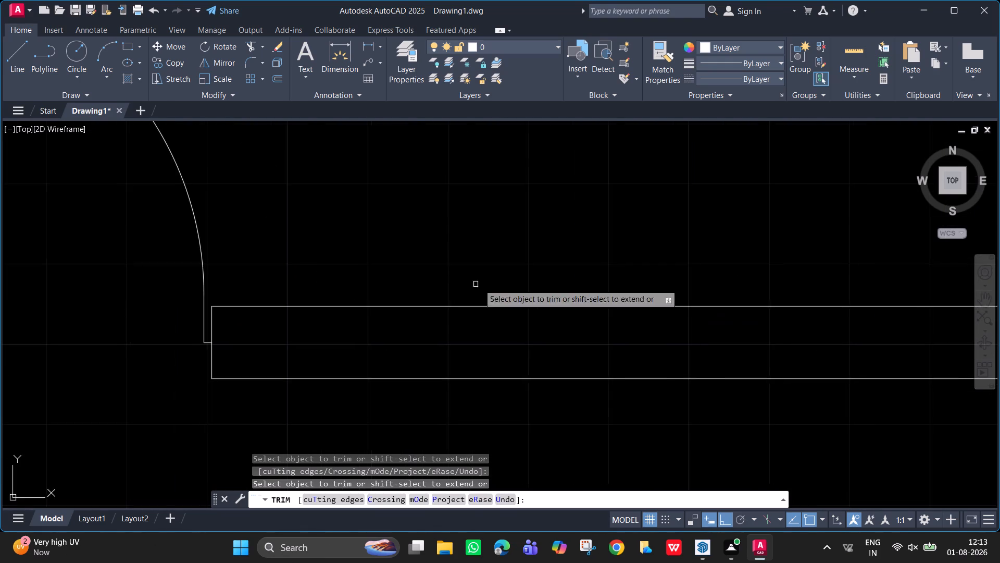
scroll(512, 292, "down", 4)
middle_click_drag(854, 264, 602, 350)
scroll(608, 347, "down", 1)
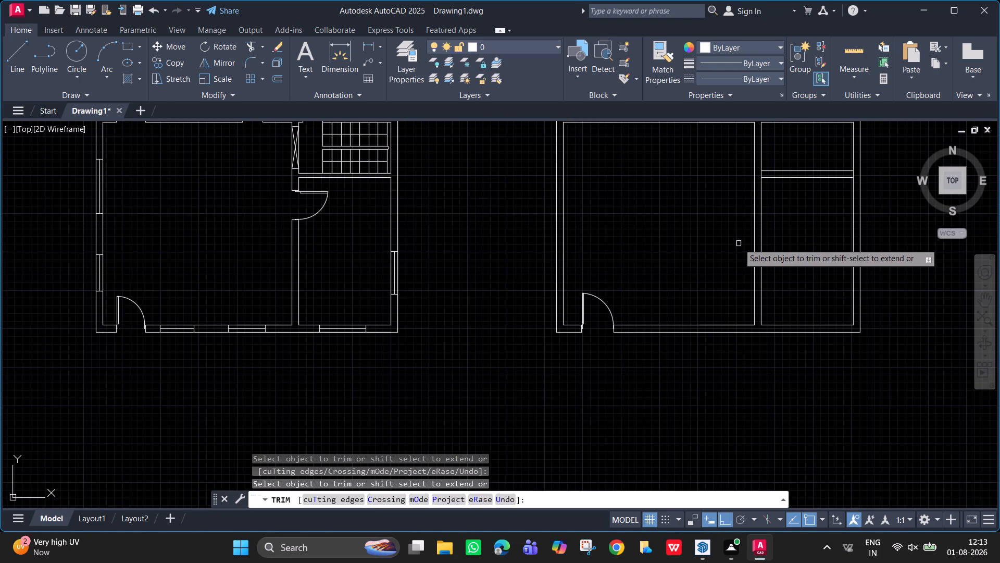
middle_click_drag(737, 243, 668, 267)
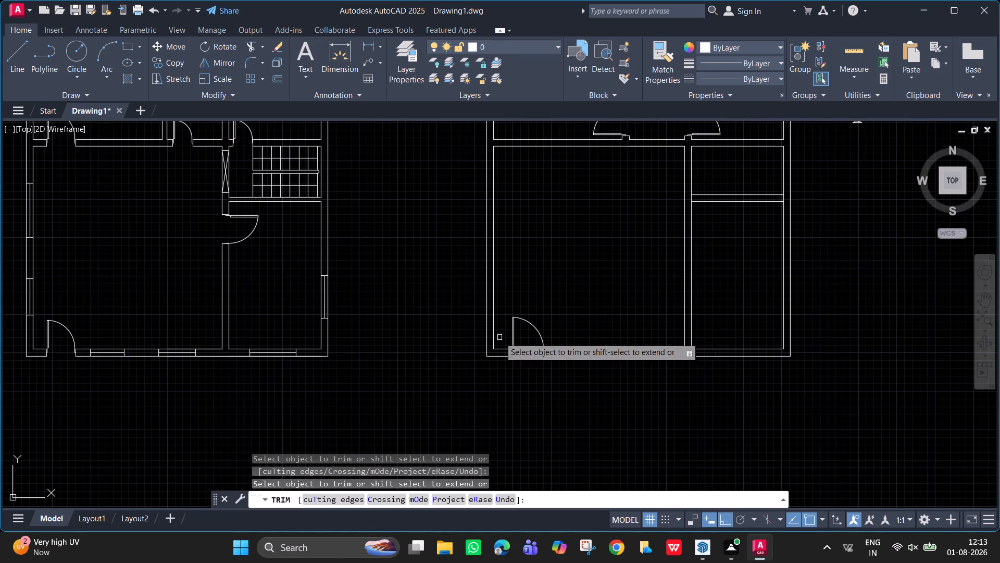
key("Escape")
Copy the south wall door block about 10'-4" straight north into the large room.
left_click(533, 330)
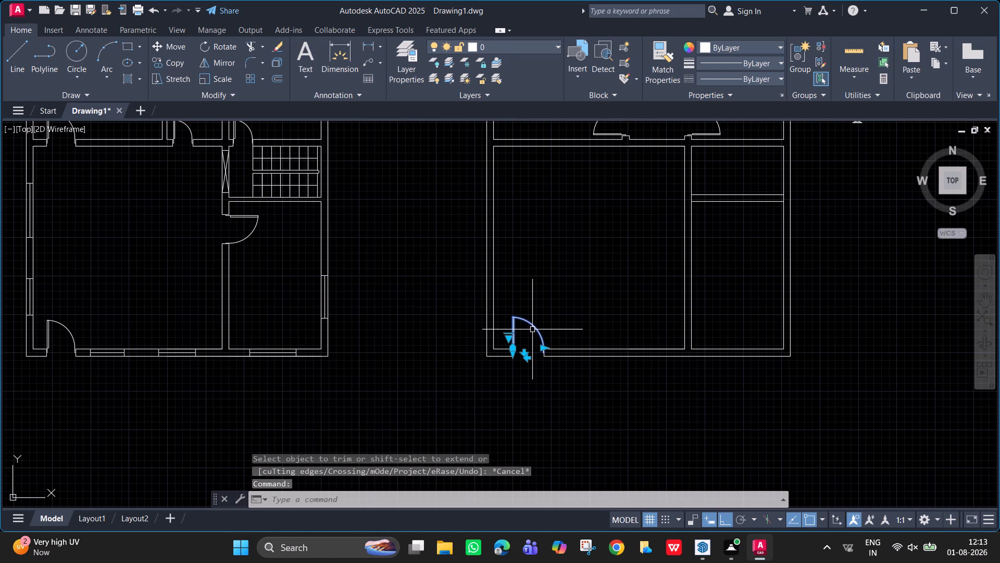
type("co")
key("Return")
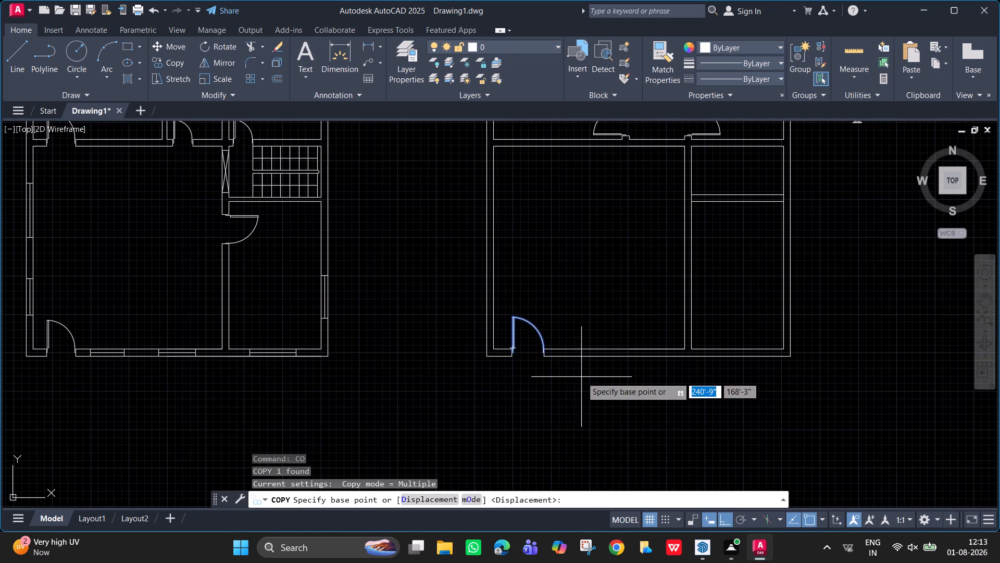
left_click(541, 345)
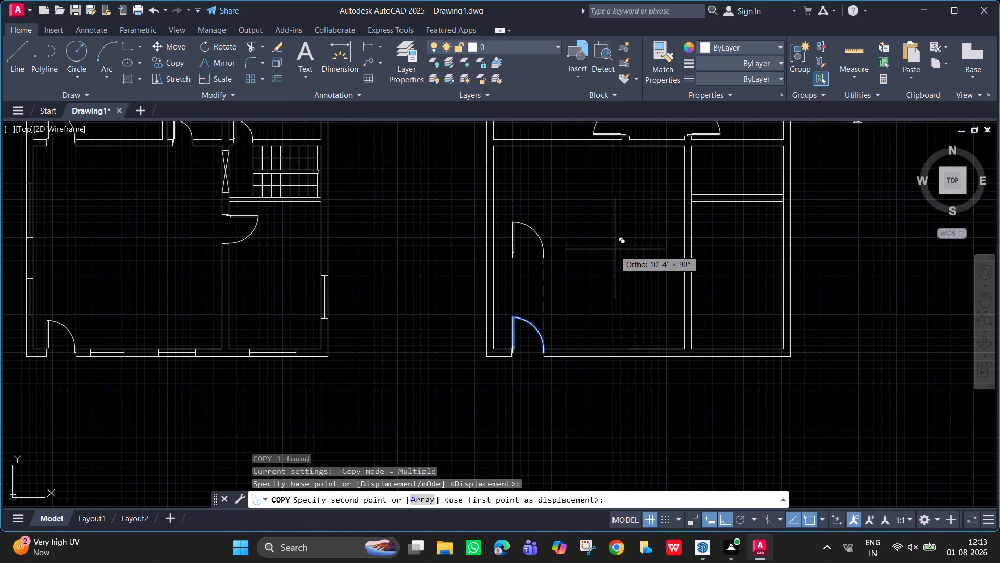
left_click(615, 249)
key("Escape")
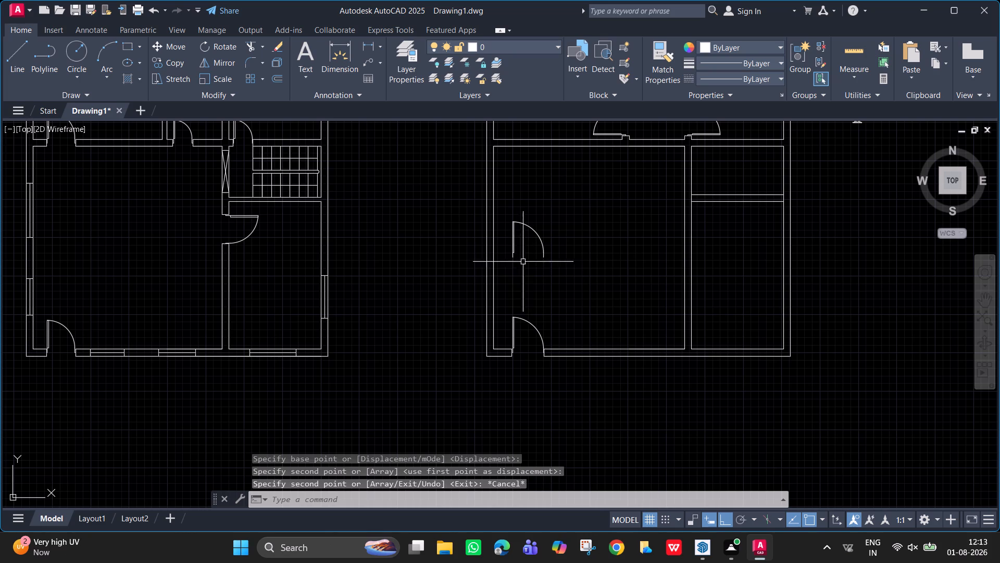
Rotate the copied door block 90° clockwise about the lower end of its swing side.
left_click(512, 254)
type("ro")
key("Return")
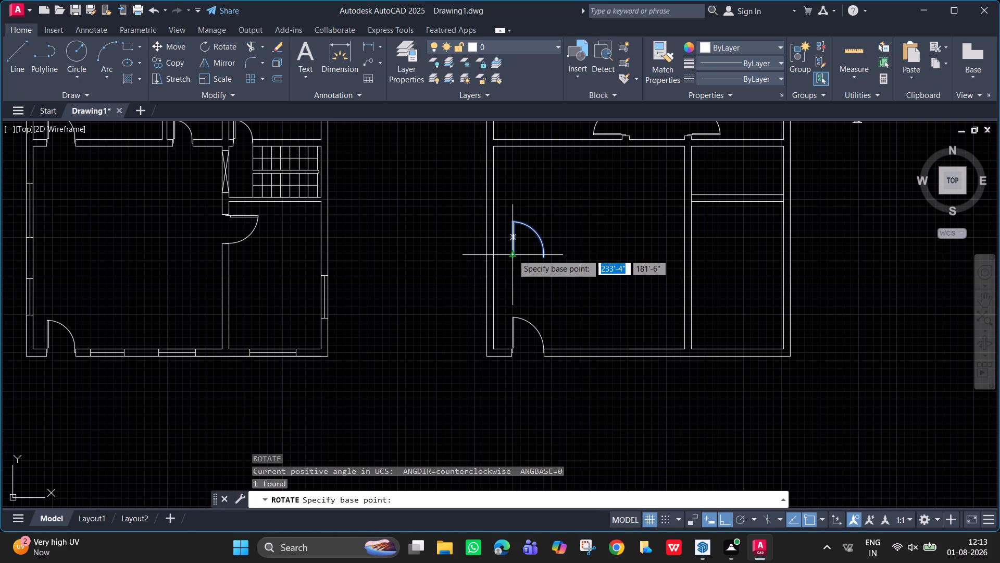
left_click(544, 259)
left_click(537, 276)
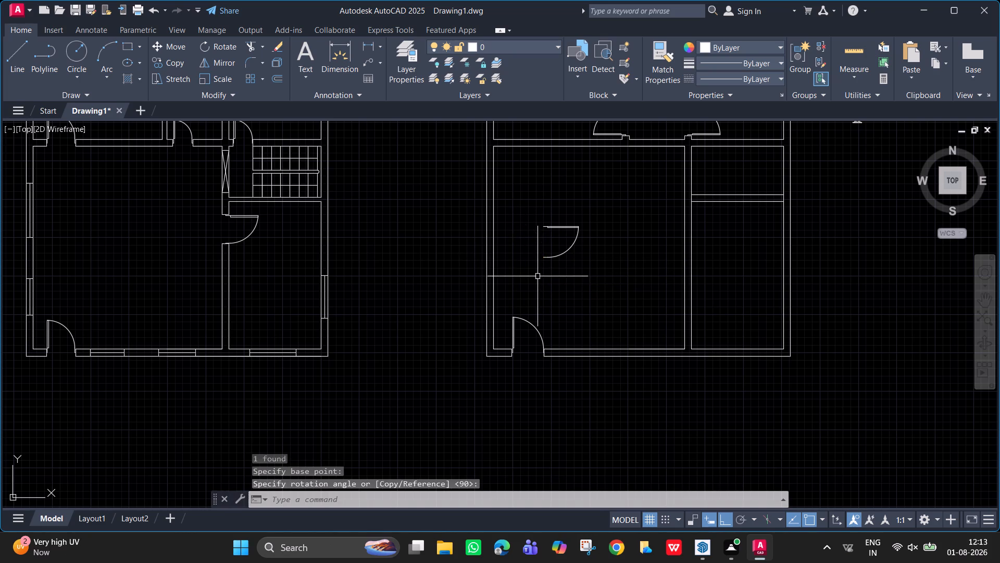
key("Escape")
Draw a jamb line across the wall west of the southeast room, tracked 2' south of that room's inner northwest corner.
scroll(704, 214, "up", 2)
middle_click_drag(704, 214, 651, 239)
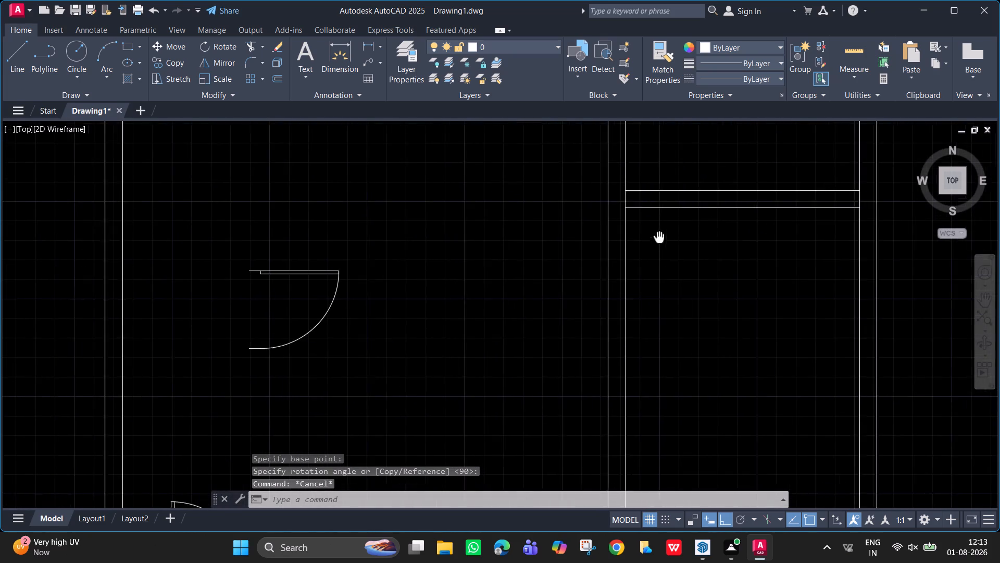
middle_click_drag(651, 239, 638, 236)
scroll(632, 218, "down", 2)
scroll(626, 255, "up", 1)
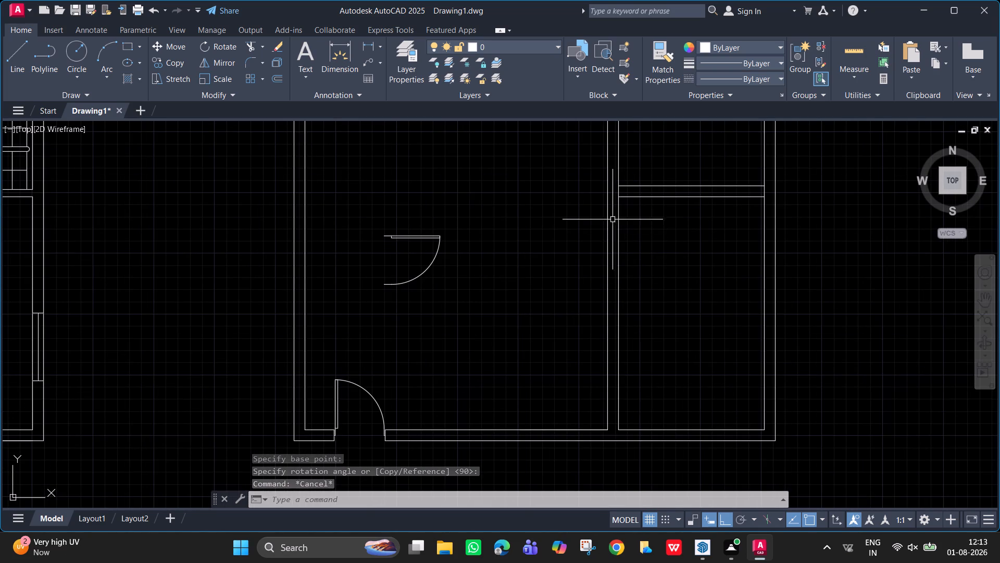
key("l")
key("Return")
type("tk")
key("Return")
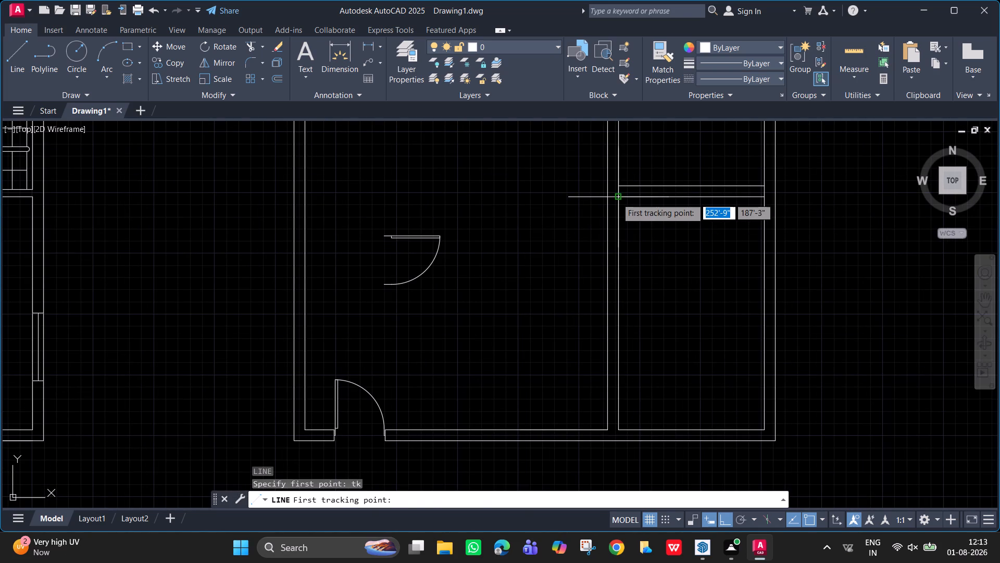
left_click(617, 198)
type("2'")
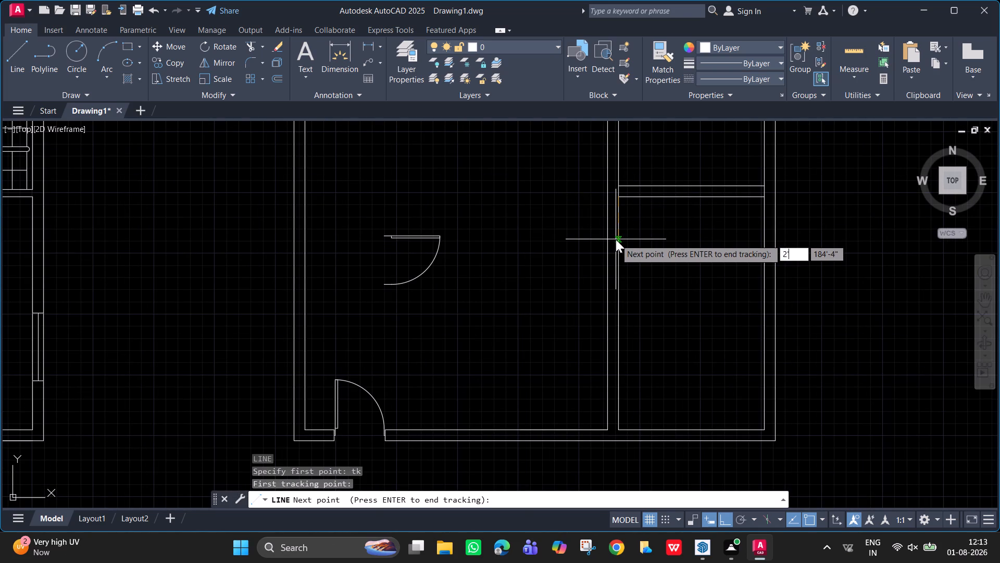
key("Return")
key("Return")
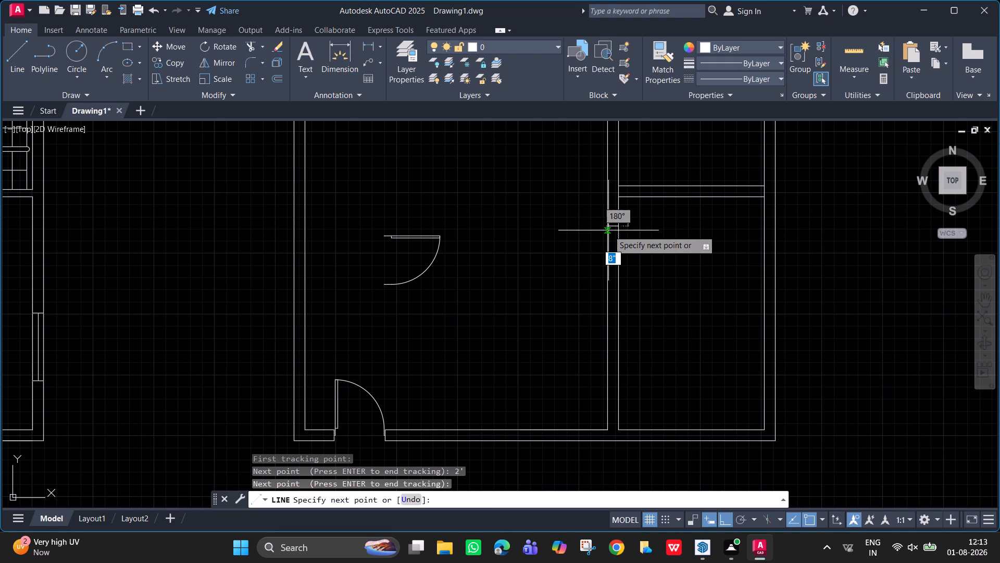
left_click(608, 228)
key("Escape")
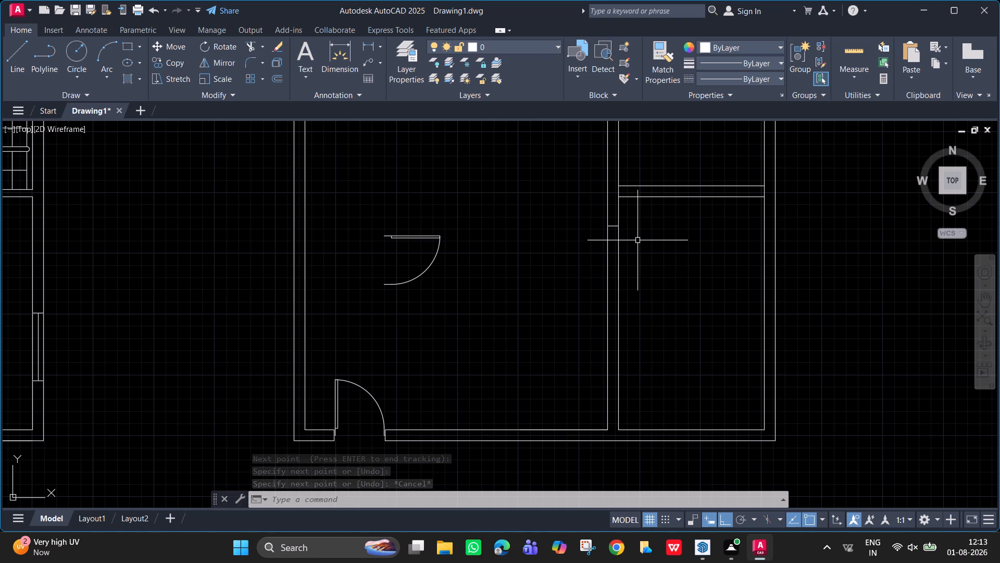
Draw a 1" line straight south from the midpoint of the new jamb line in the wall west of the southeast room.
scroll(588, 228, "up", 2)
middle_click_drag(583, 227, 488, 199)
key("l")
key("Return")
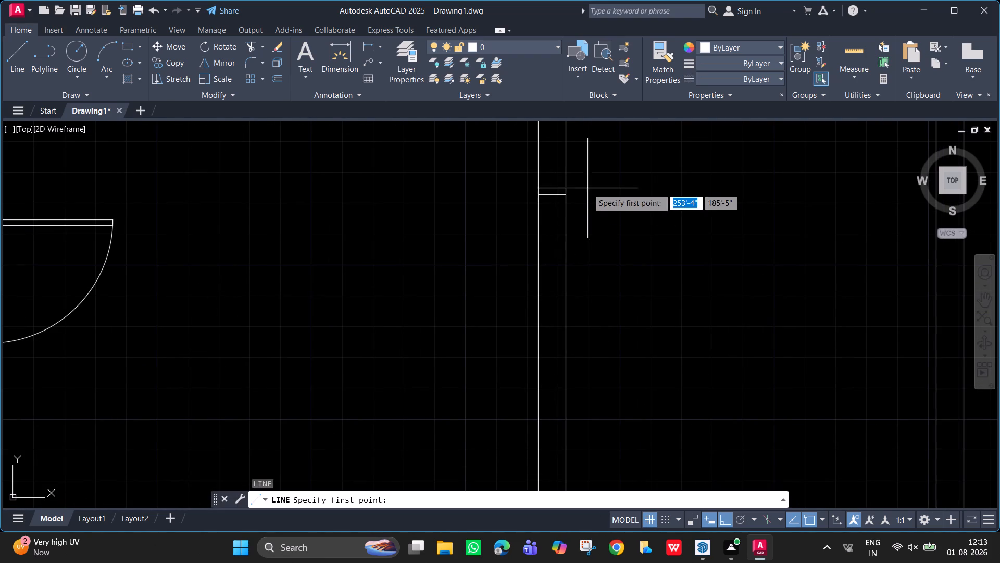
left_click(554, 197)
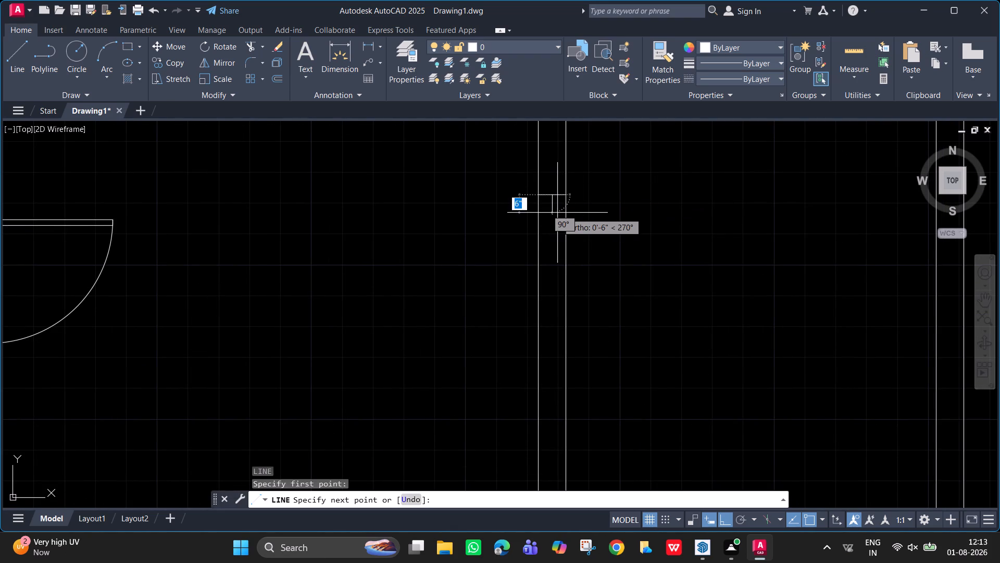
type("1'")
key("BackSpace")
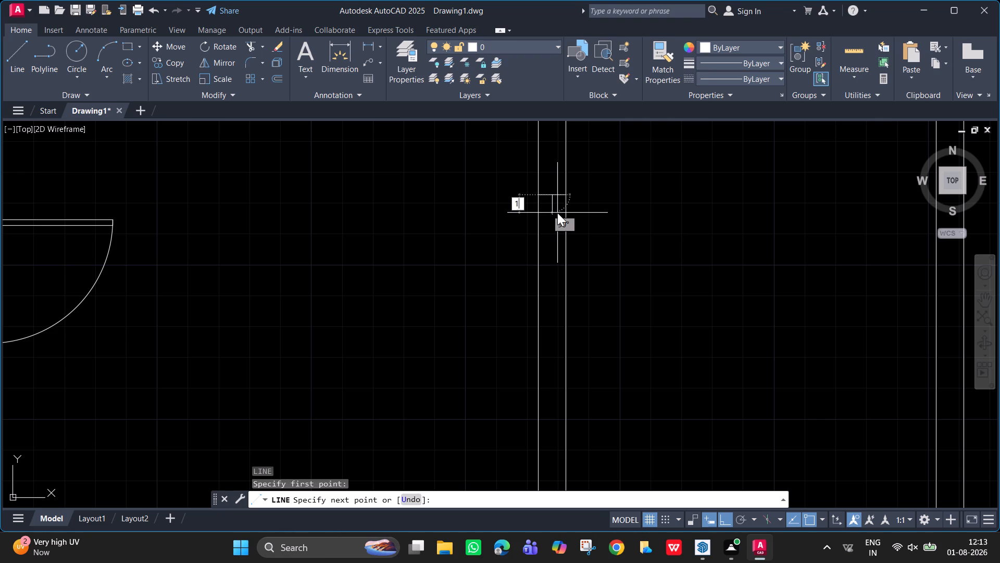
key("shift+quotedbl")
key("Return")
key("Escape")
key("Escape")
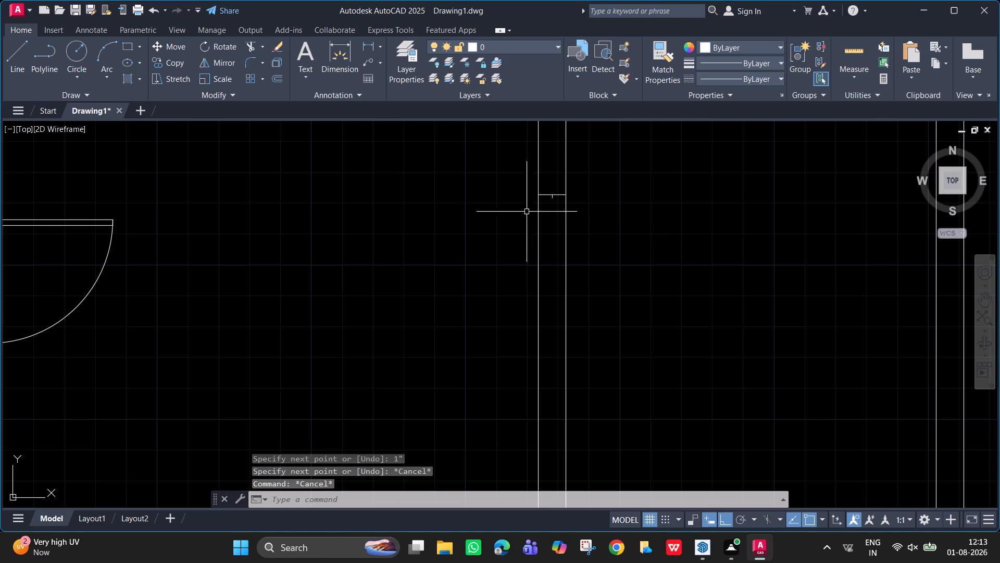
Move the rotated door block from the large room, placing its upper wall-side corner on the lower end of the 1" line.
left_click(56, 323)
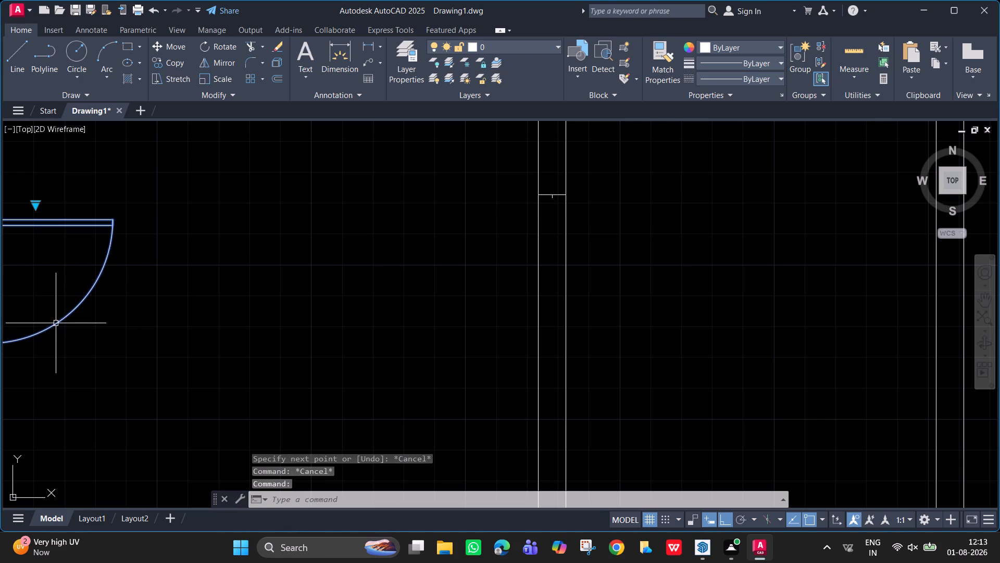
key("m")
key("Return")
middle_click_drag(84, 297, 124, 316)
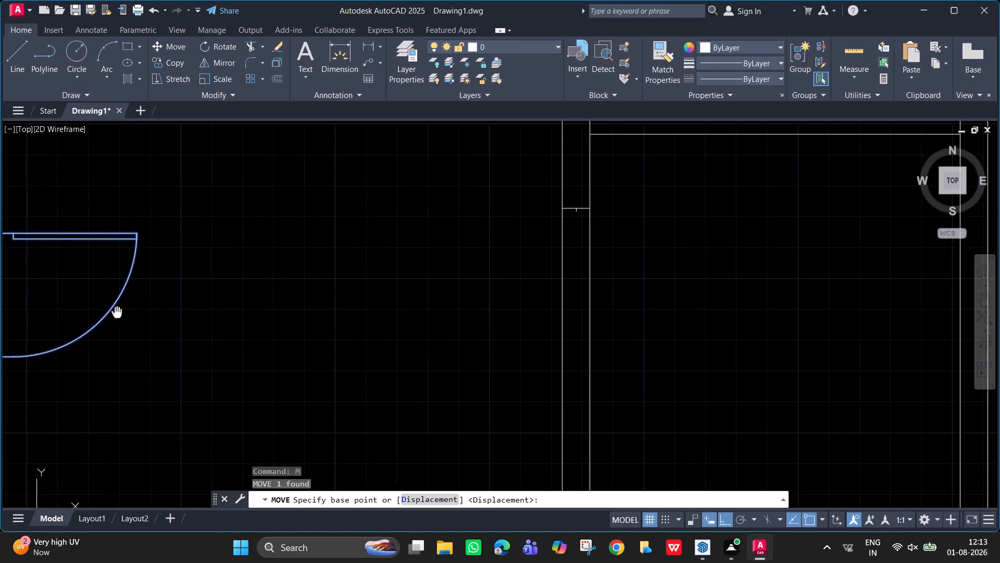
middle_click_drag(124, 316, 194, 320)
key("F8")
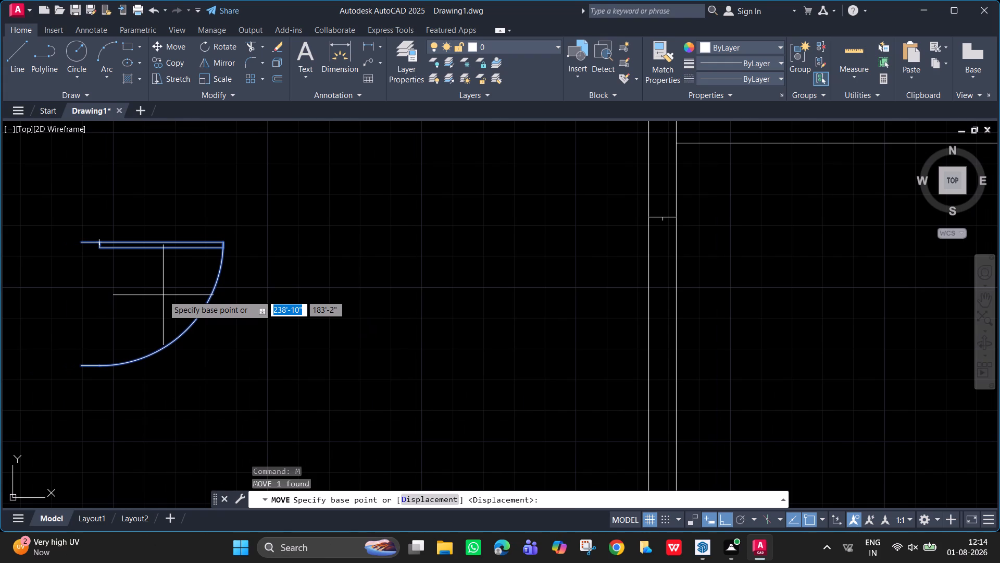
left_click(79, 243)
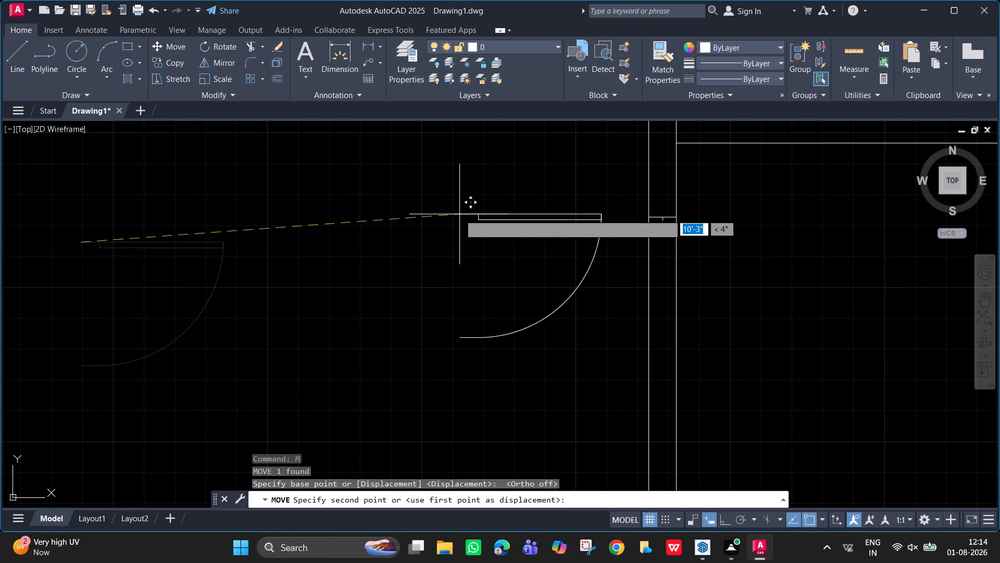
scroll(661, 229, "up", 4)
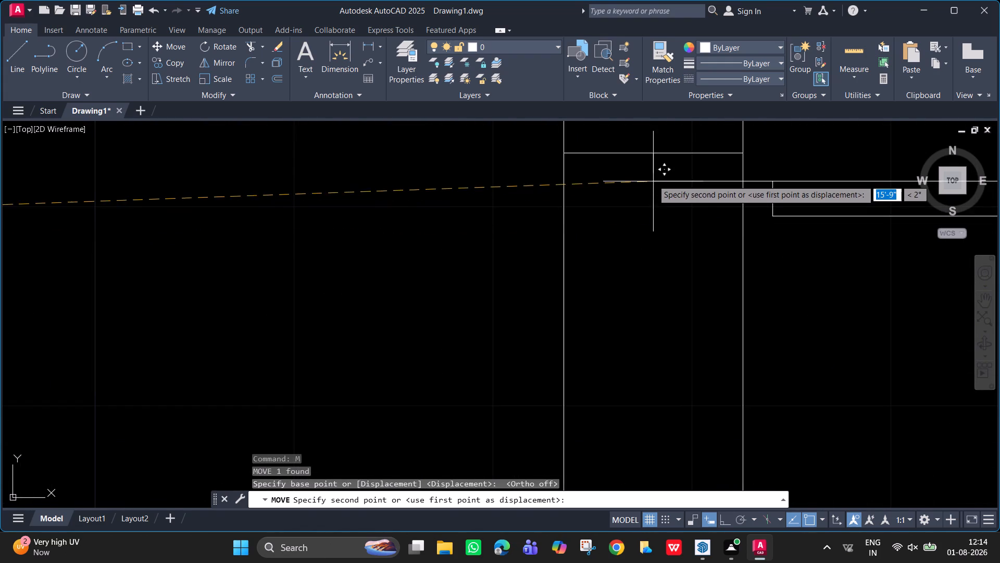
left_click(653, 173)
Draw a 1" line straight south from the wall-side end of the door block's lower edge.
scroll(666, 241, "down", 4)
middle_click_drag(628, 232, 549, 95)
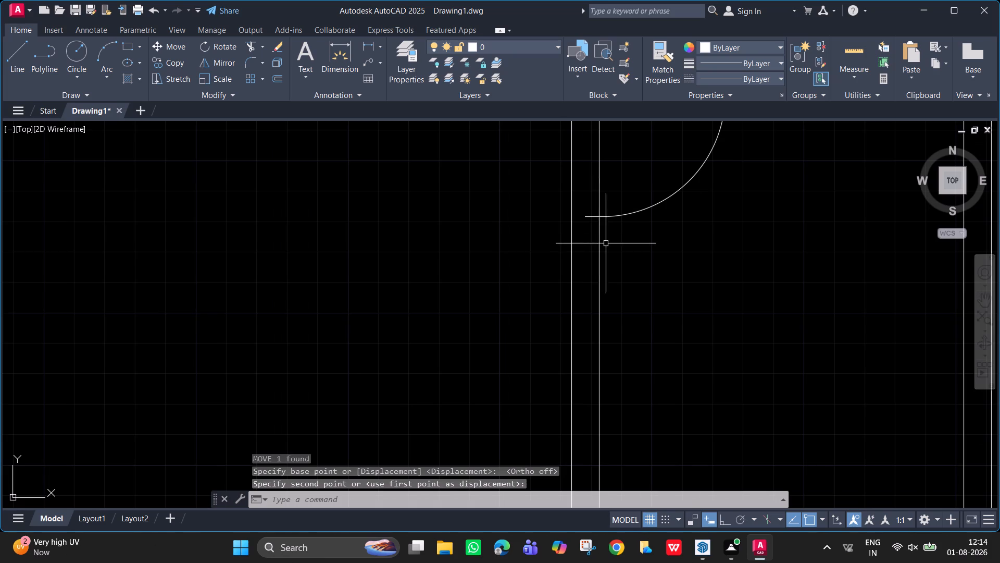
middle_click(585, 234)
key("l")
key("Return")
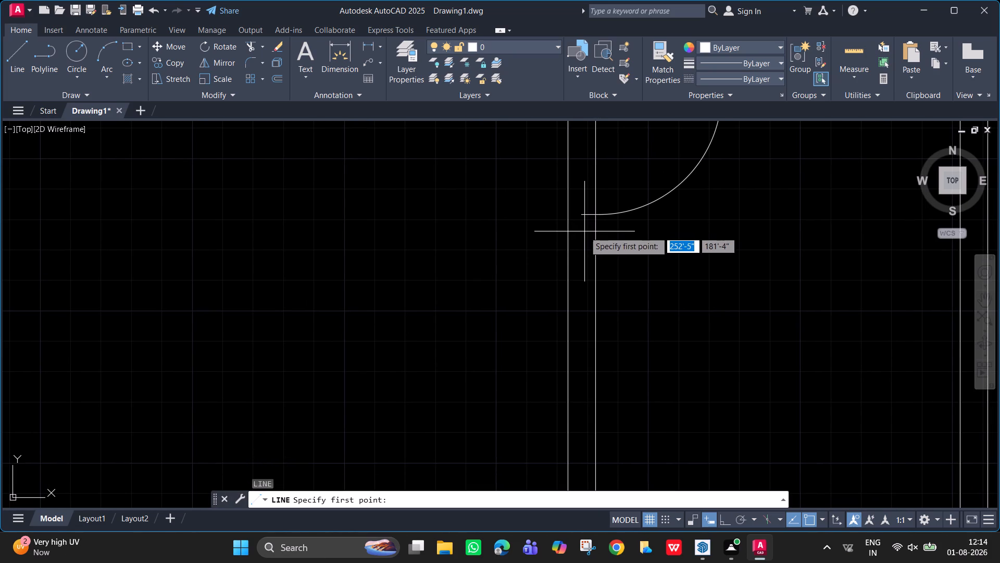
left_click(581, 216)
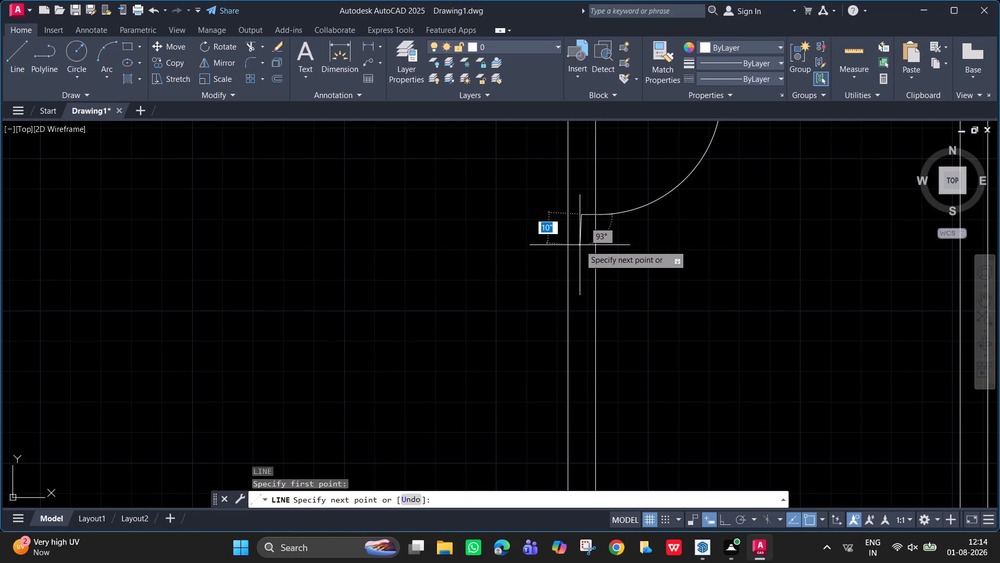
key("F8")
type("1\"")
key("Return")
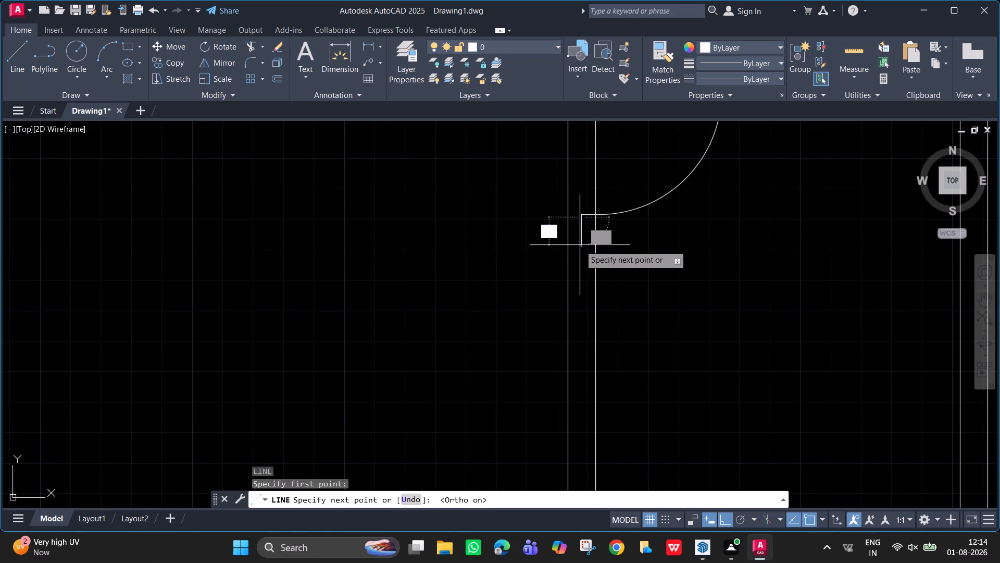
key("grave")
key("Escape")
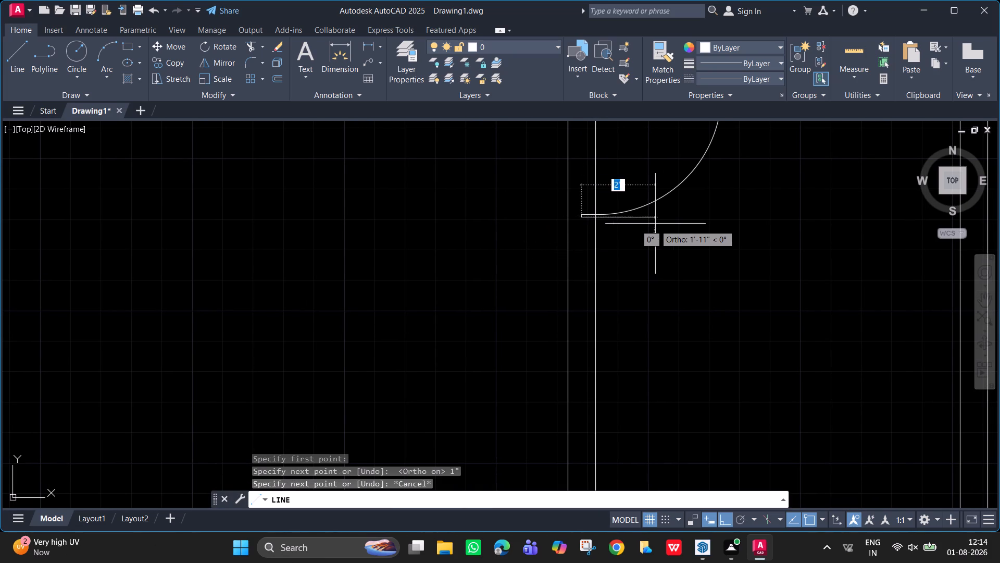
key("Escape")
Draw the southern jamb across the wall as two lines from the lower 1" line's end, one to each wall face.
scroll(595, 227, "up", 2)
middle_click_drag(582, 254, 580, 274)
scroll(572, 262, "up", 2)
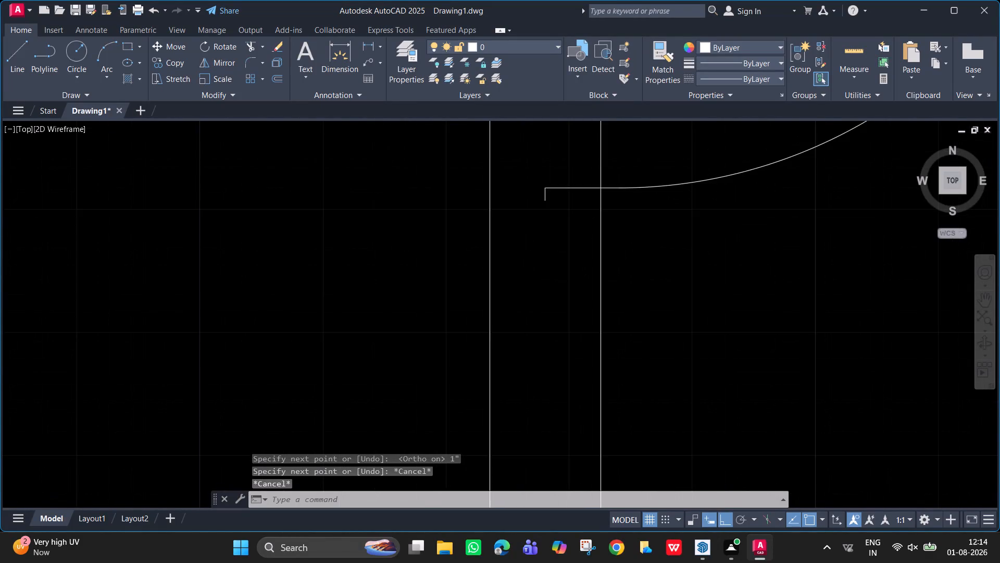
key("l")
key("Return")
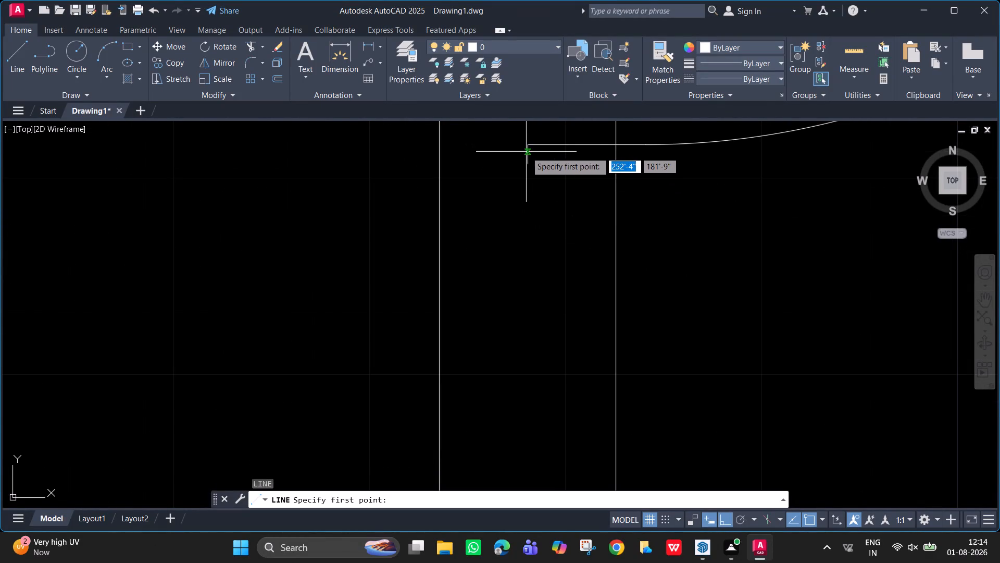
left_click(528, 167)
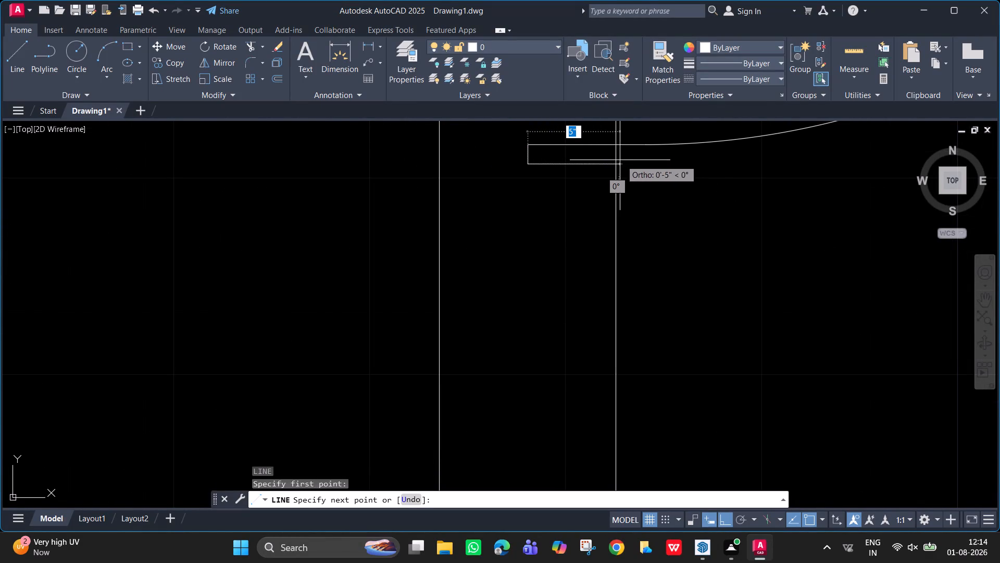
left_click(617, 165)
key("space")
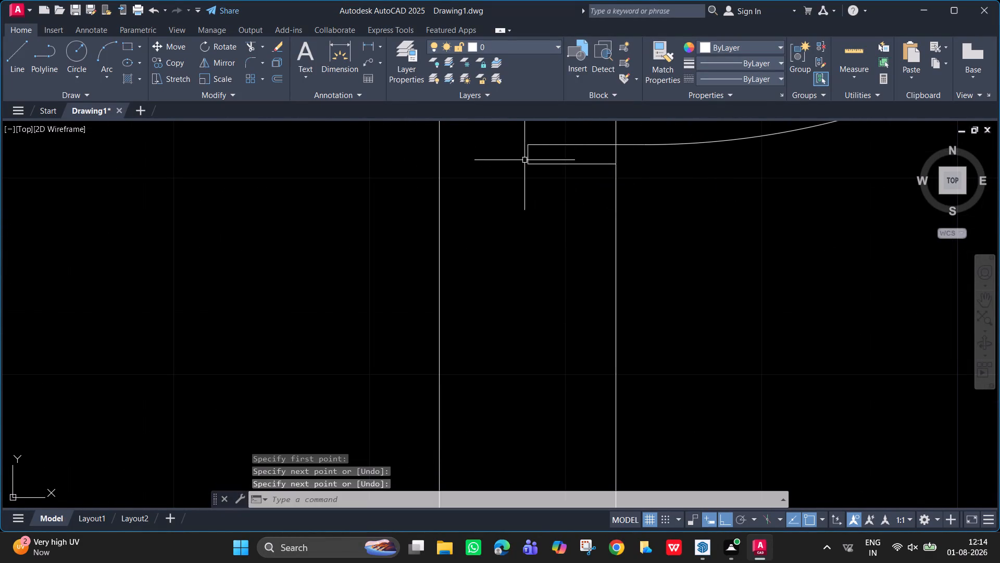
key("space")
left_click(527, 163)
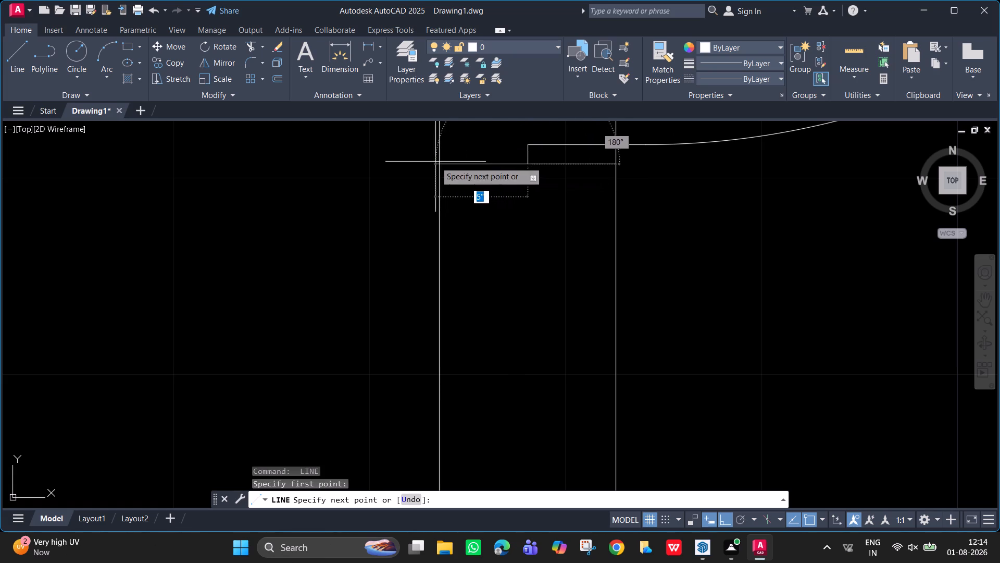
left_click(441, 165)
key("space")
Trim both wall lines across the southeast room's door opening, including the short east-face pieces between the door ends and the jambs.
scroll(561, 182, "down", 2)
middle_click_drag(562, 194, 562, 203)
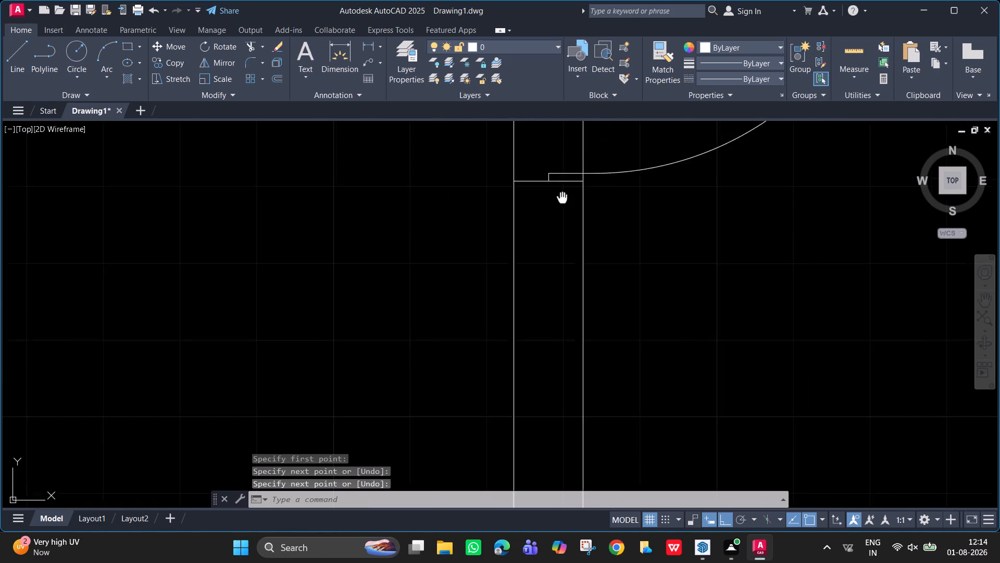
scroll(562, 203, "down", 1)
middle_click_drag(562, 203, 604, 430)
type("tr")
key("Return")
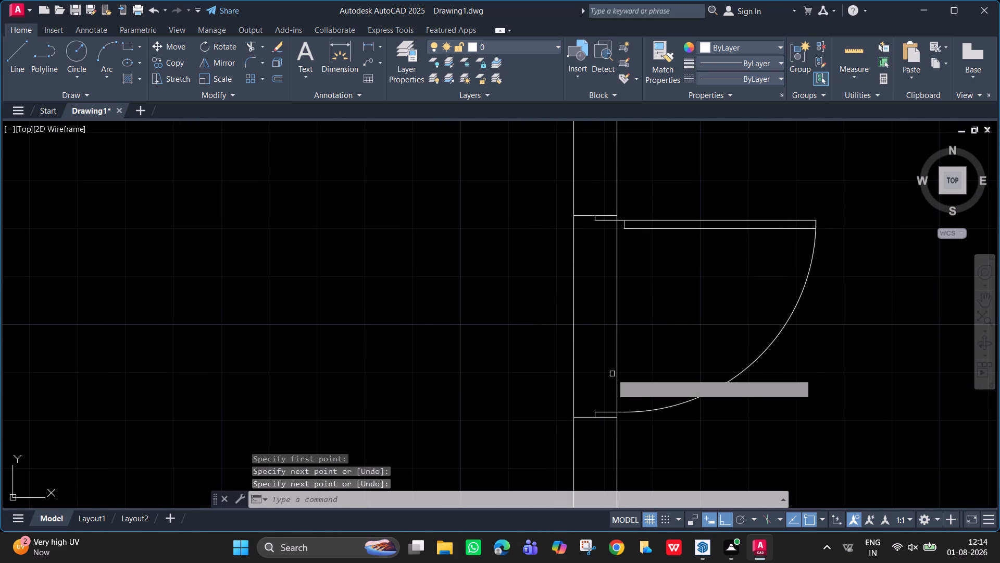
left_click(614, 350)
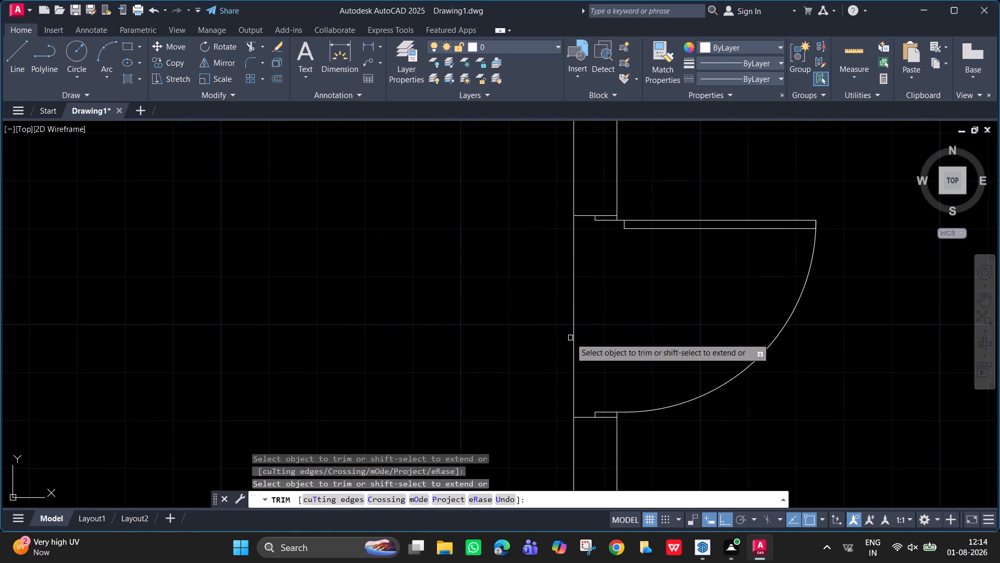
left_click(572, 338)
scroll(618, 422, "up", 4)
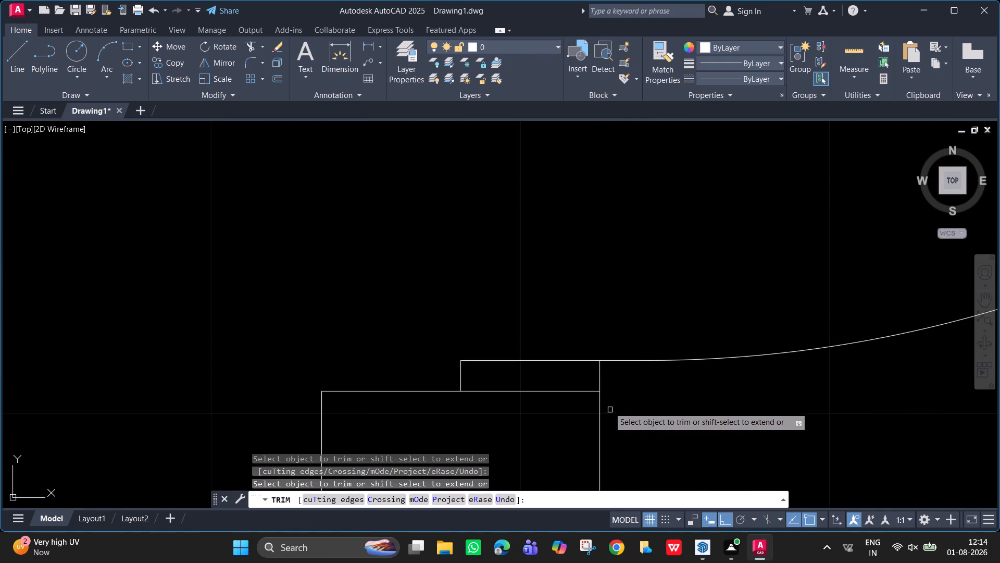
left_click(599, 380)
scroll(571, 239, "down", 4)
middle_click_drag(591, 297, 620, 525)
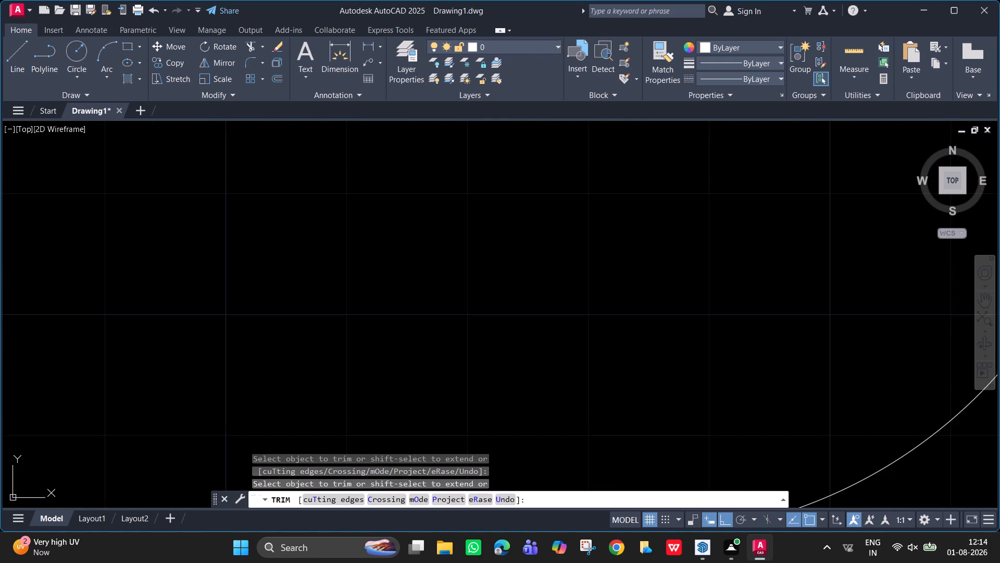
scroll(617, 504, "down", 1)
scroll(578, 231, "down", 4)
scroll(584, 207, "up", 3)
middle_click_drag(584, 207, 602, 264)
scroll(601, 260, "up", 4)
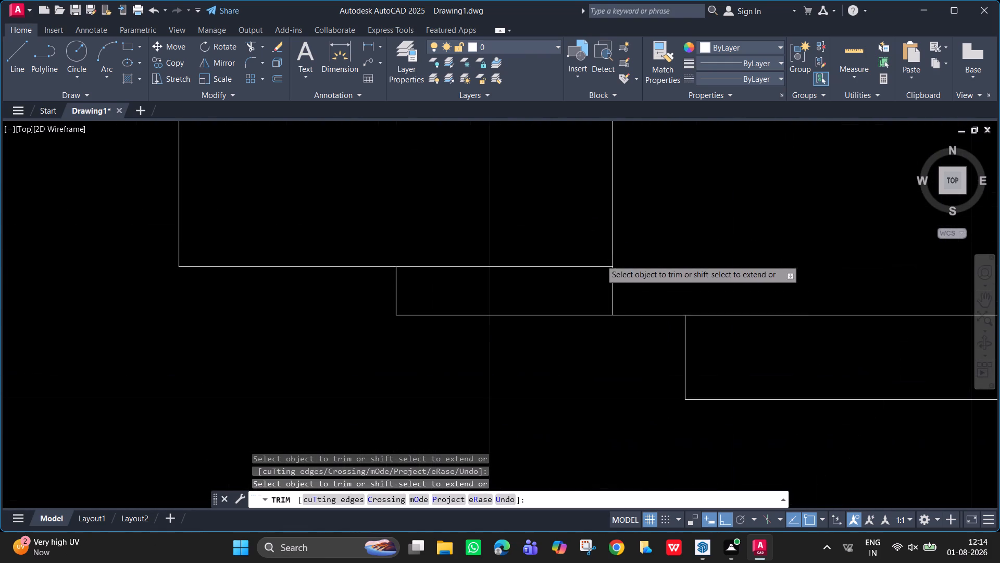
left_click(612, 285)
scroll(692, 227, "down", 4)
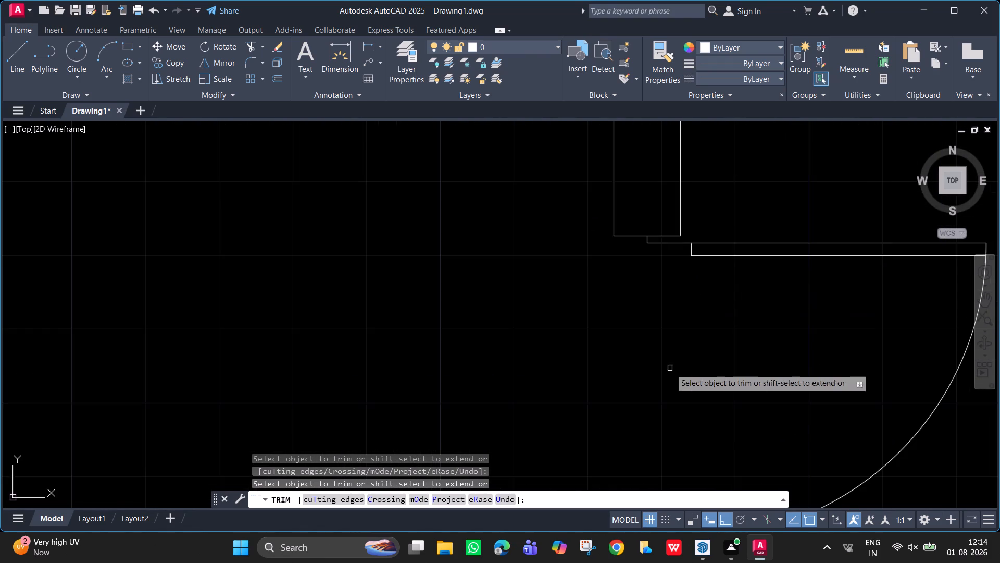
scroll(670, 368, "down", 1)
middle_click_drag(668, 368, 615, 247)
scroll(615, 247, "down", 2)
scroll(690, 293, "down", 3)
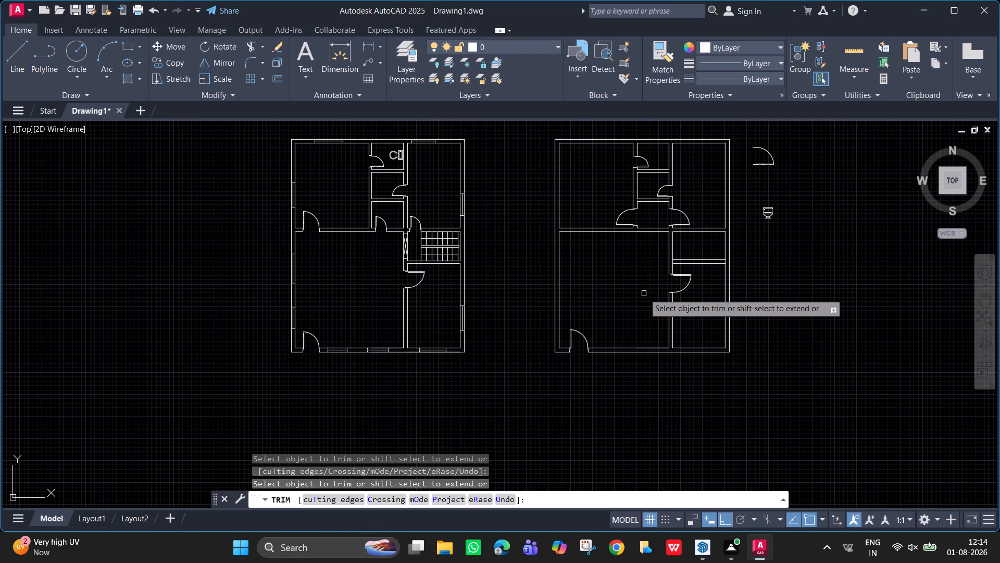
key("Escape")
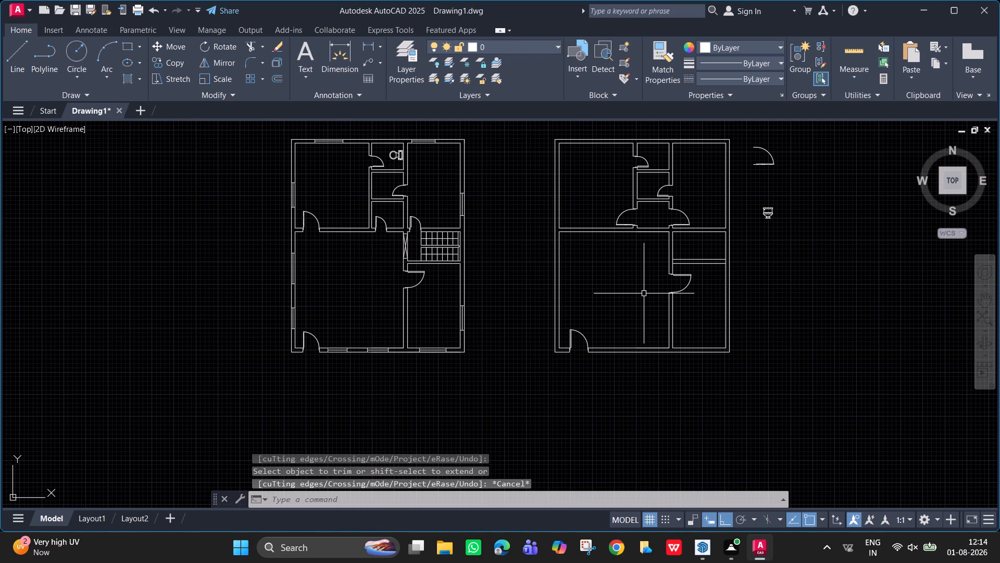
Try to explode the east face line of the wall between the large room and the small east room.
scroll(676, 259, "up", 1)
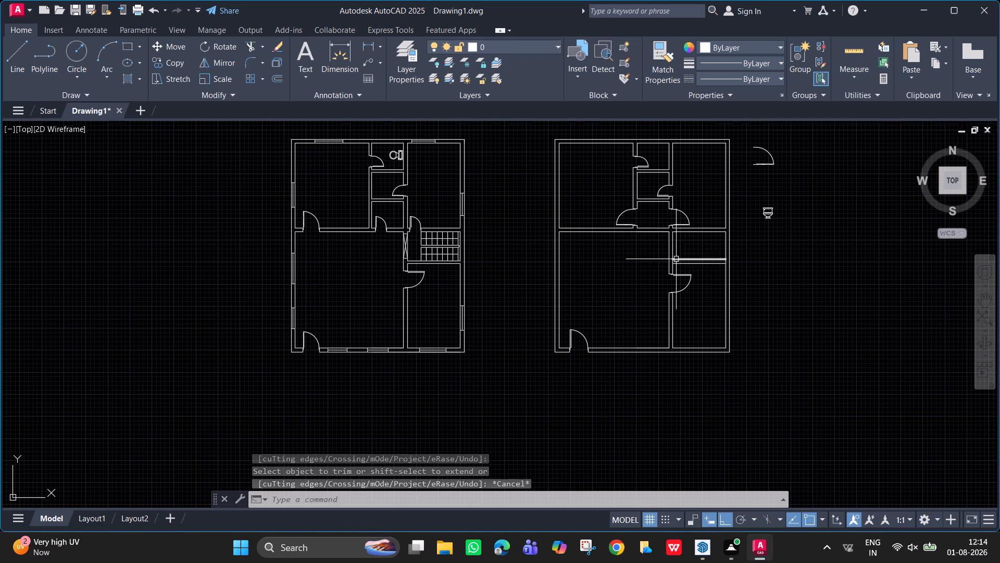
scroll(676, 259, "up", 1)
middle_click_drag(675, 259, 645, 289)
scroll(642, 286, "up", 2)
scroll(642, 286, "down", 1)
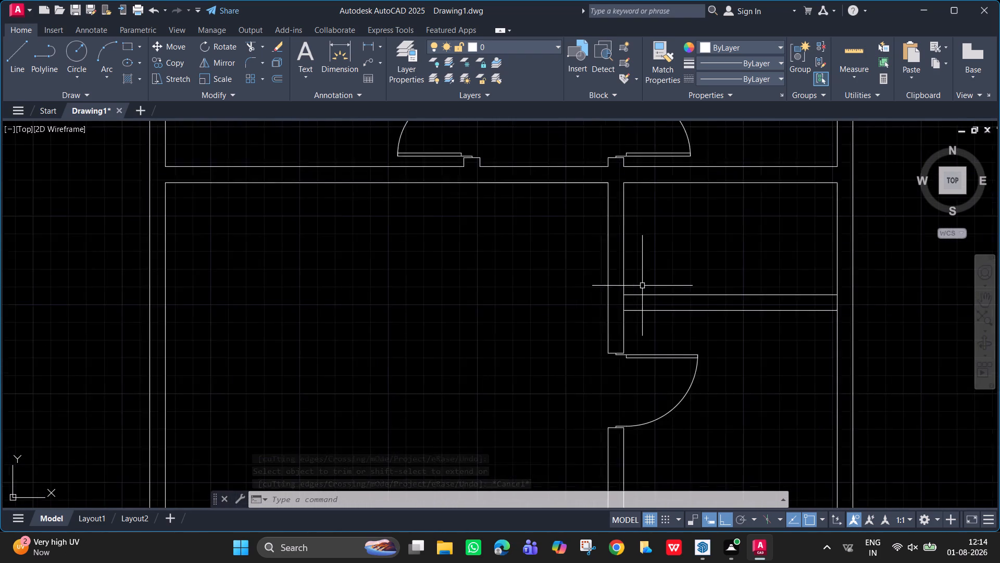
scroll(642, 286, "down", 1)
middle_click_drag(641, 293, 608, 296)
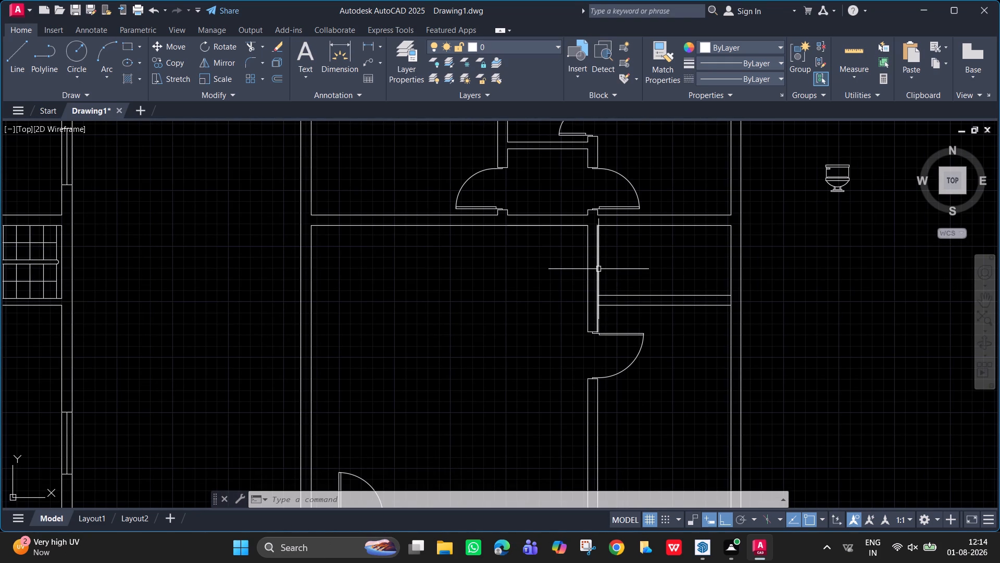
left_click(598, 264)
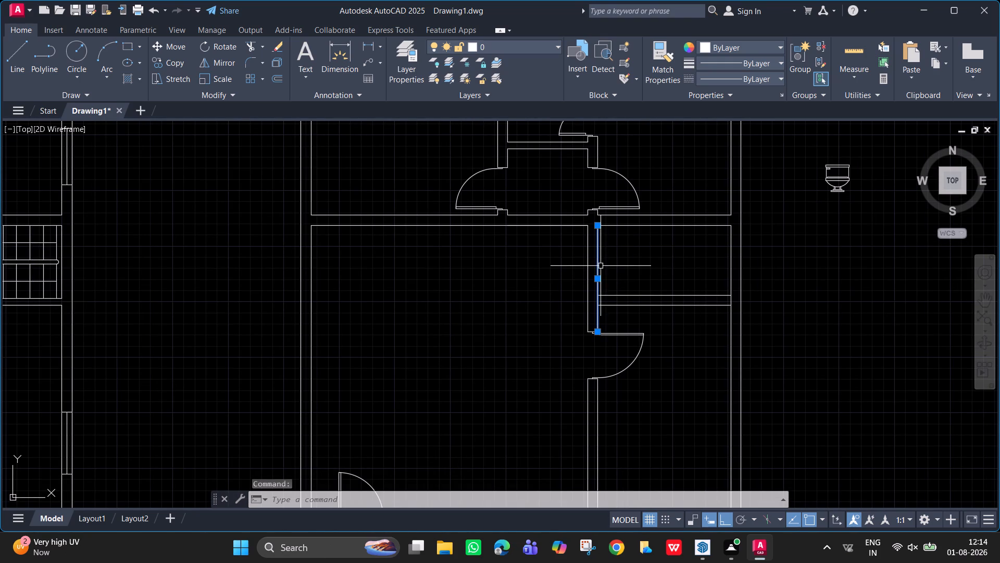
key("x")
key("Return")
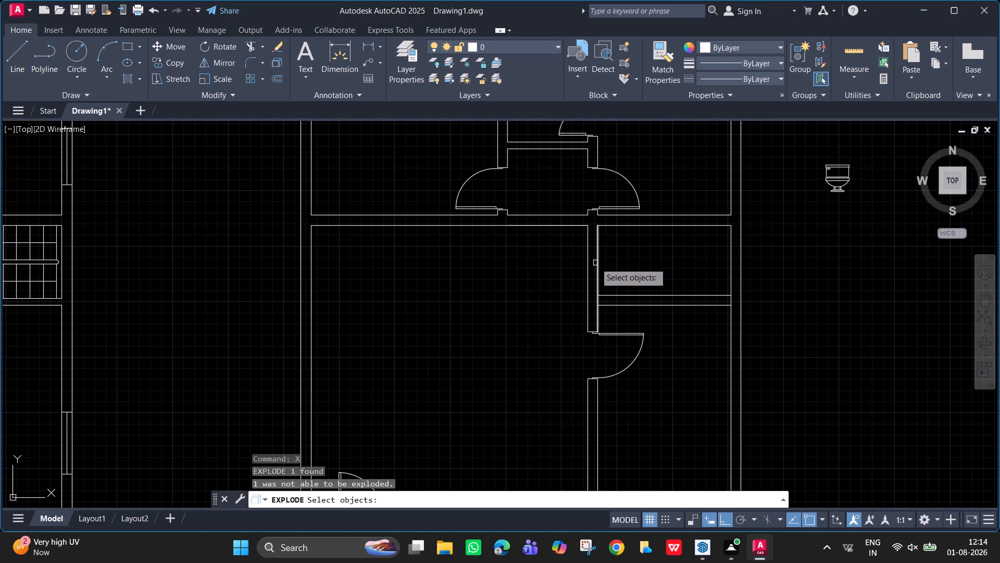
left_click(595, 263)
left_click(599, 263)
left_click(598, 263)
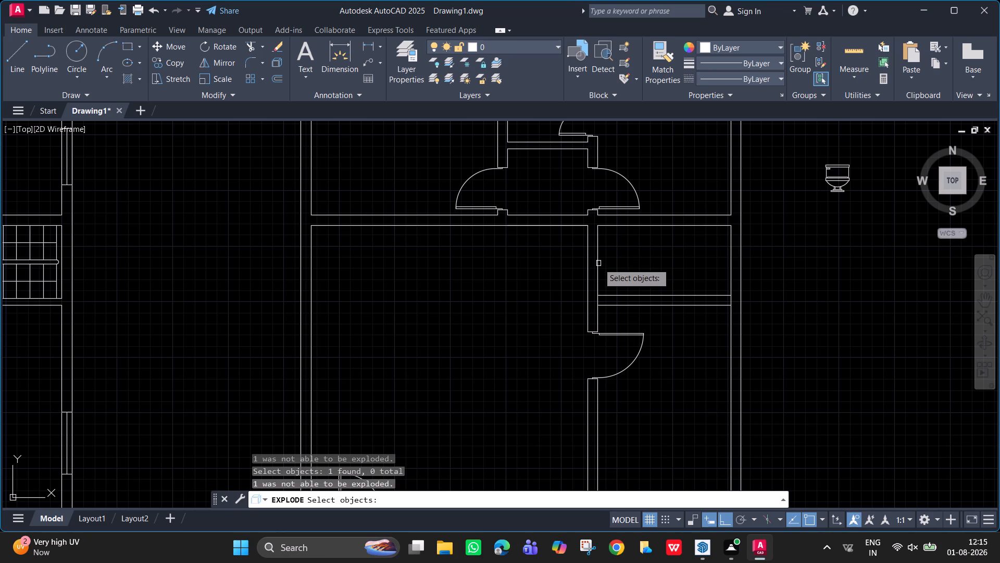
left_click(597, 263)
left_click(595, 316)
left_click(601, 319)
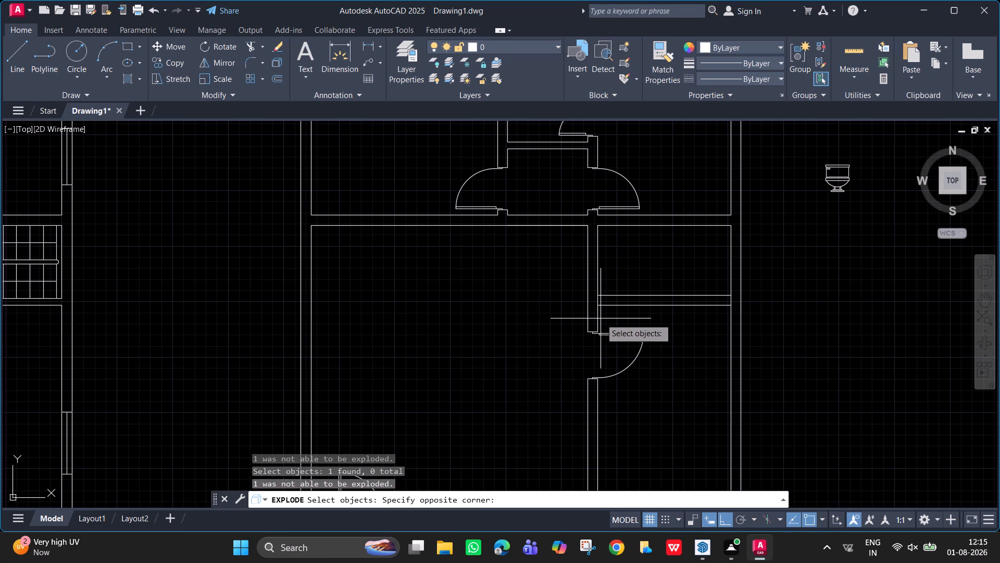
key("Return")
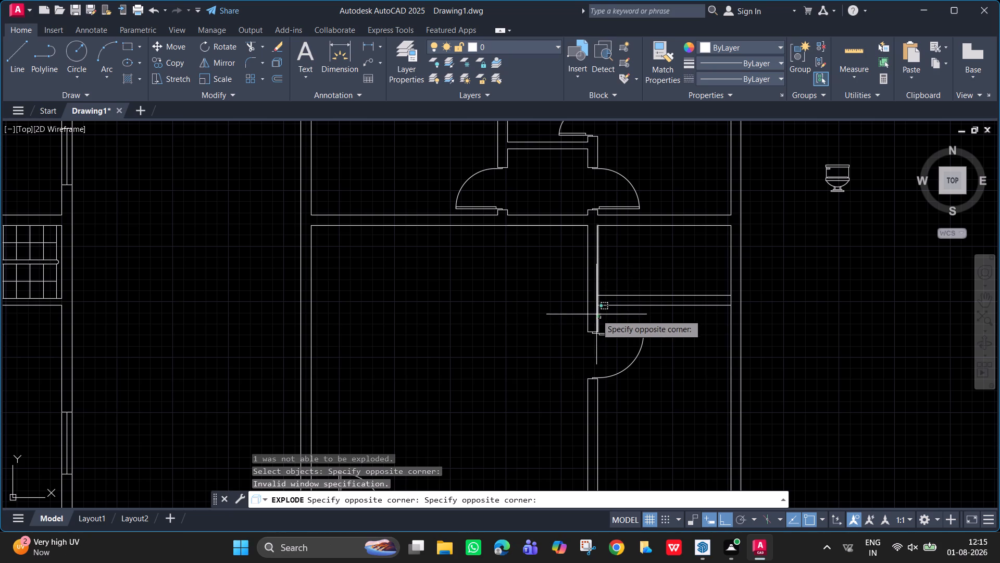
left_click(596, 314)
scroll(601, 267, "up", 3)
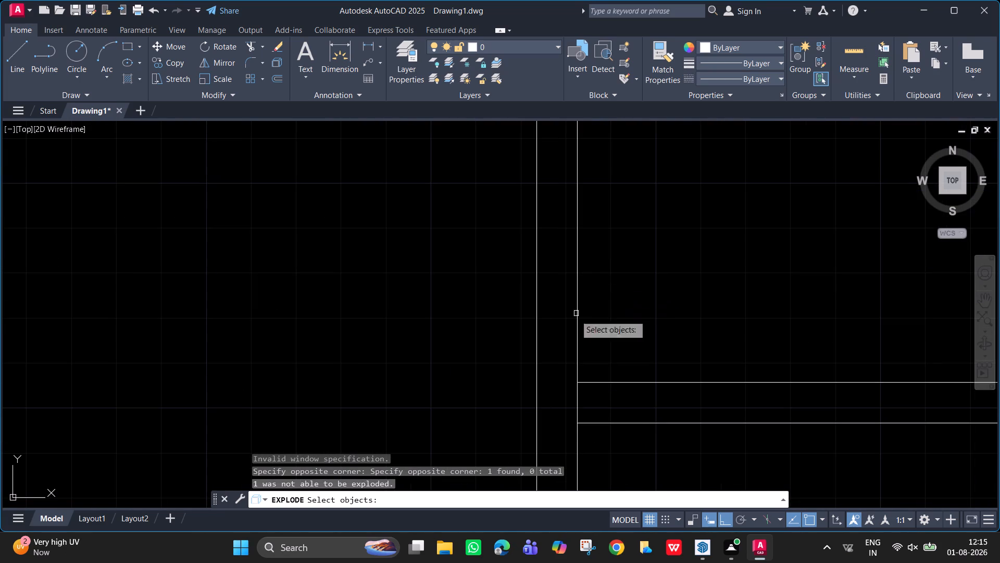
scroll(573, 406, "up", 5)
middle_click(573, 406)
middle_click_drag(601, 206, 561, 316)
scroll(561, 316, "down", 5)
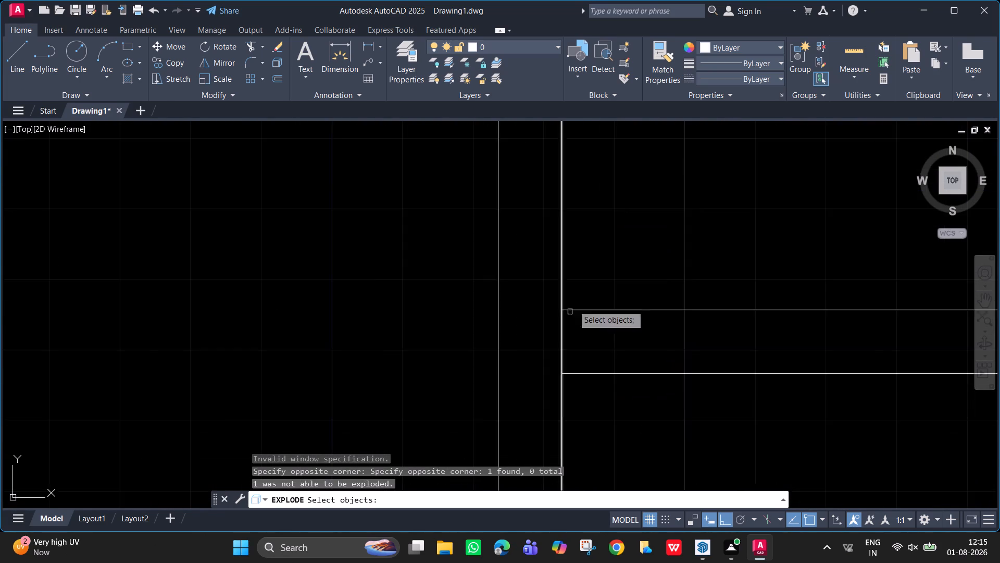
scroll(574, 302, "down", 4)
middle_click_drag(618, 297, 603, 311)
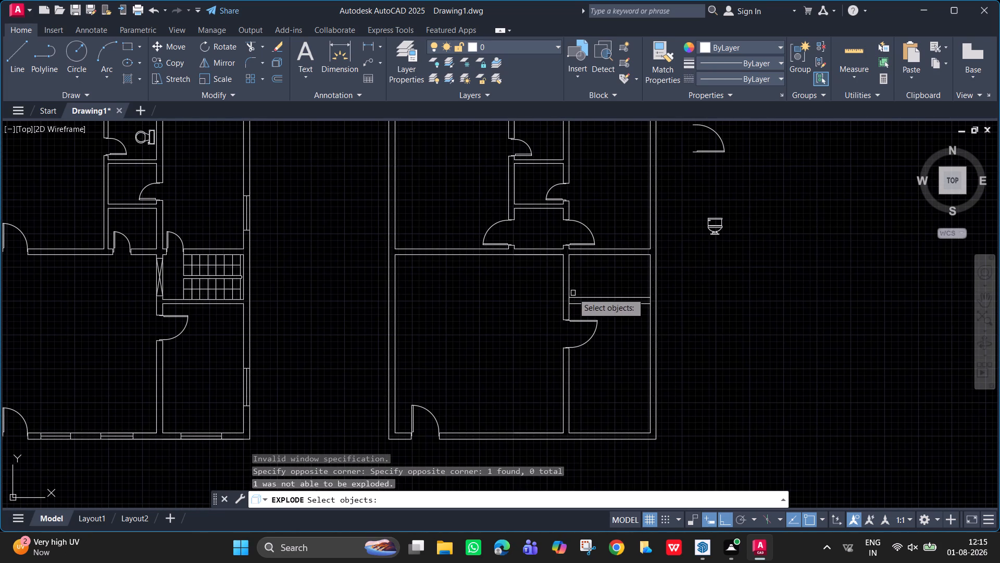
Trim the wall's east face line between the two partition lines below the small east room, opening the wall junction.
scroll(561, 293, "up", 1)
type("tr")
key("Return")
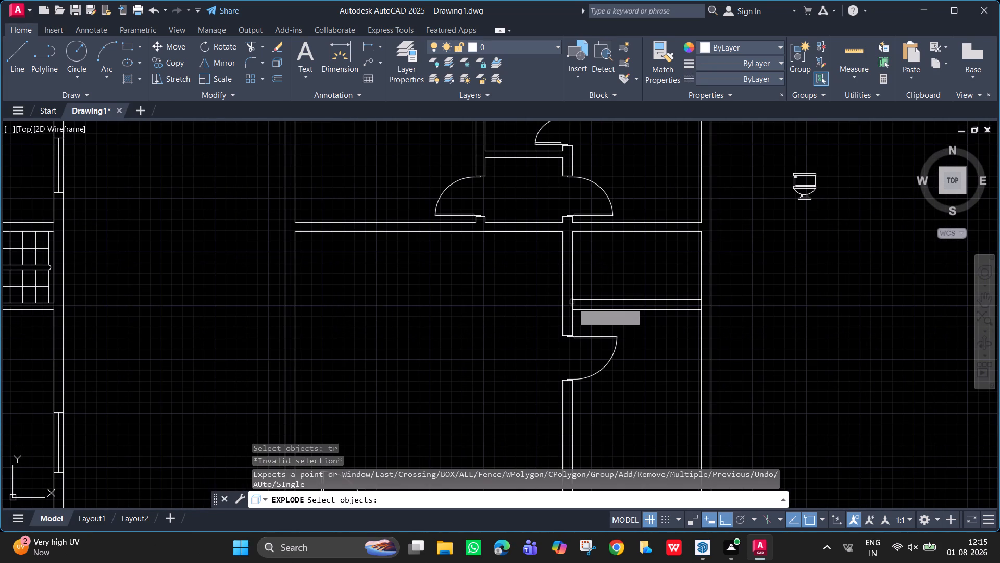
scroll(572, 302, "up", 4)
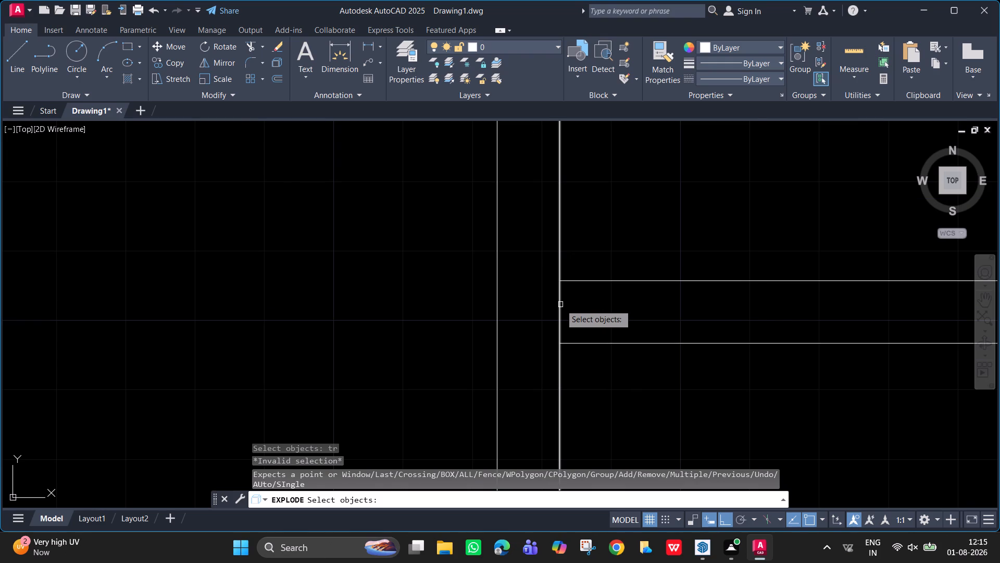
left_click(560, 304)
key("Escape")
type("tr")
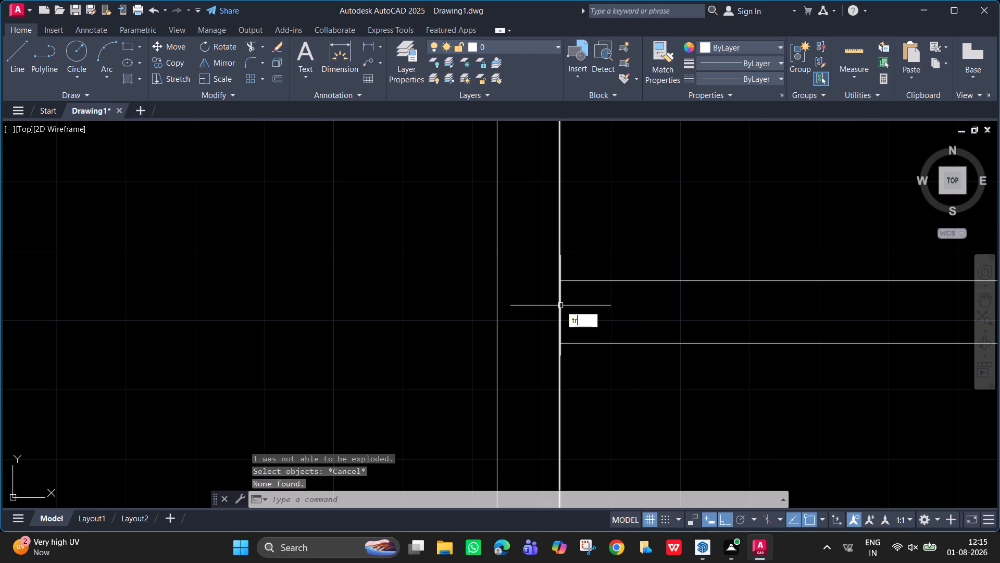
key("Return")
left_click(560, 304)
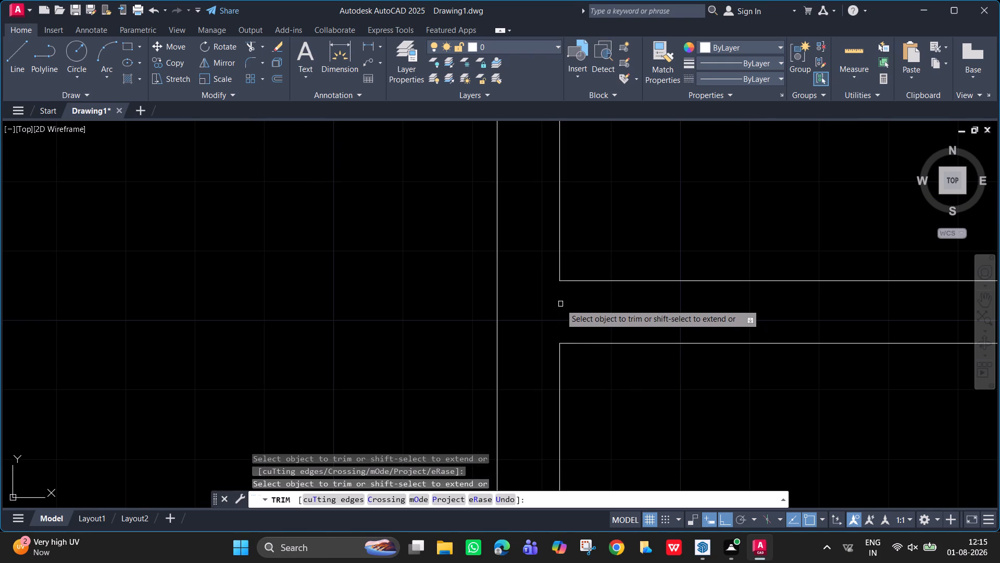
scroll(572, 303, "down", 4)
middle_click_drag(606, 258, 594, 284)
key("Escape")
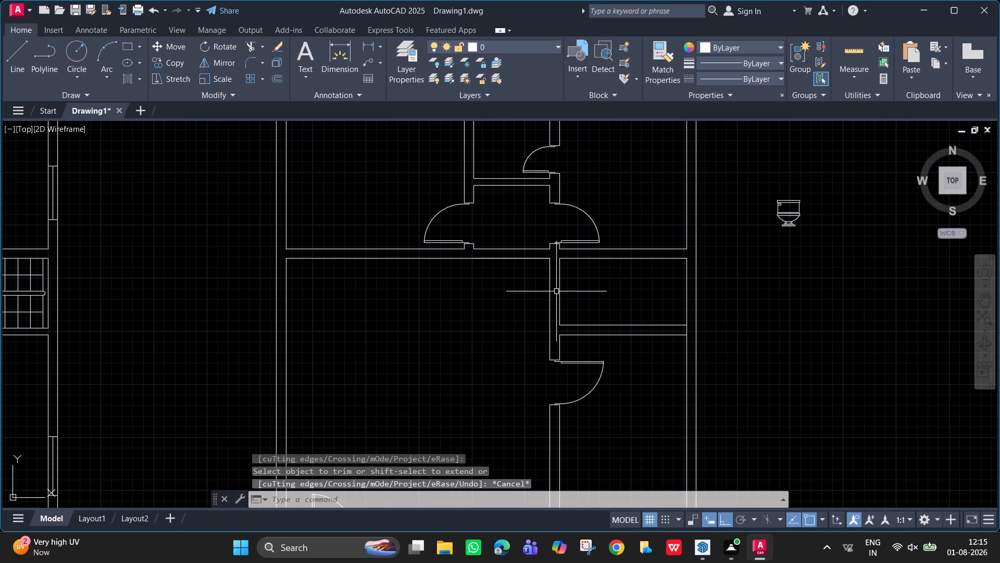
Add a linear dimension to the short vertical jamb edge beside the door north of the small east room.
scroll(551, 274, "up", 3)
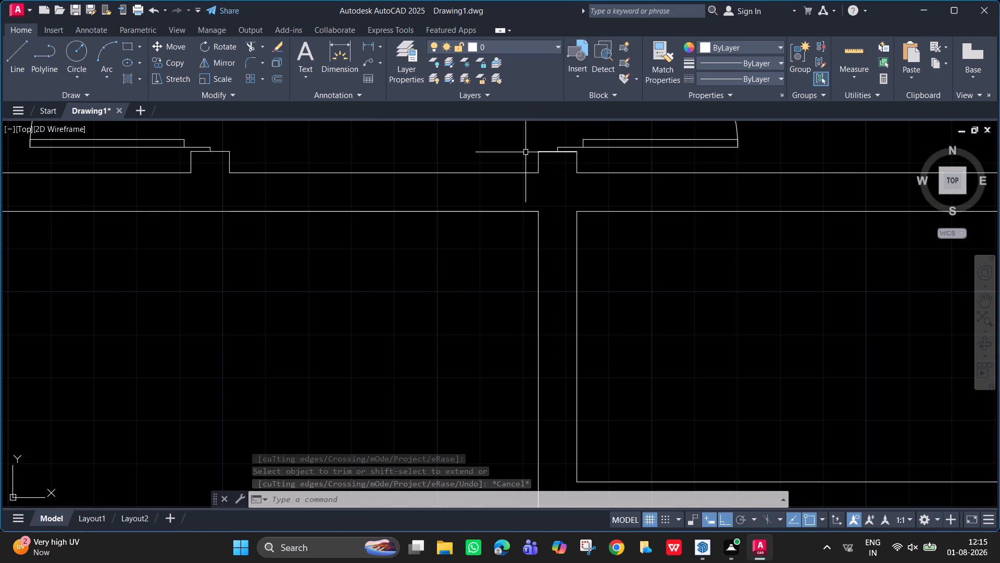
left_click(371, 51)
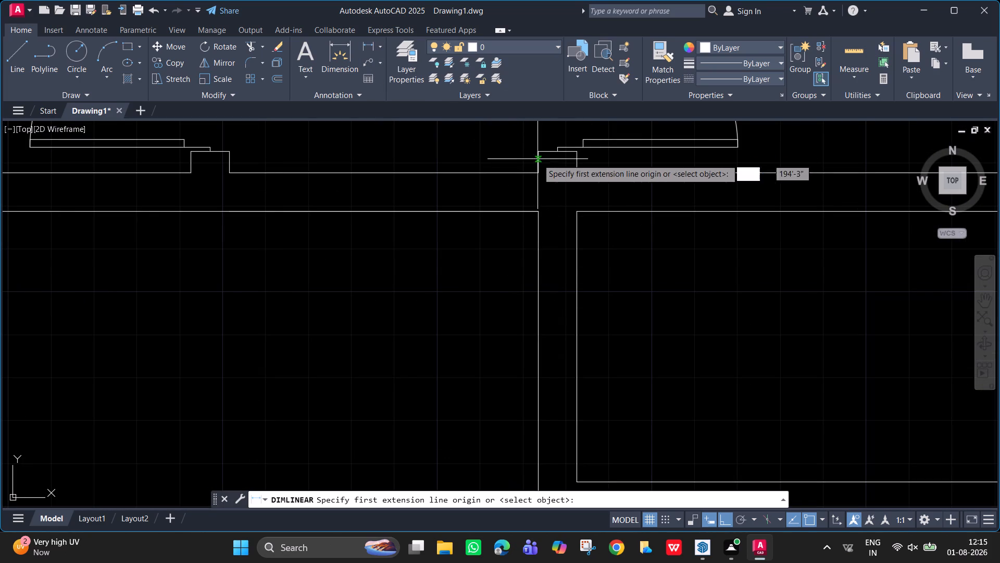
left_click(539, 174)
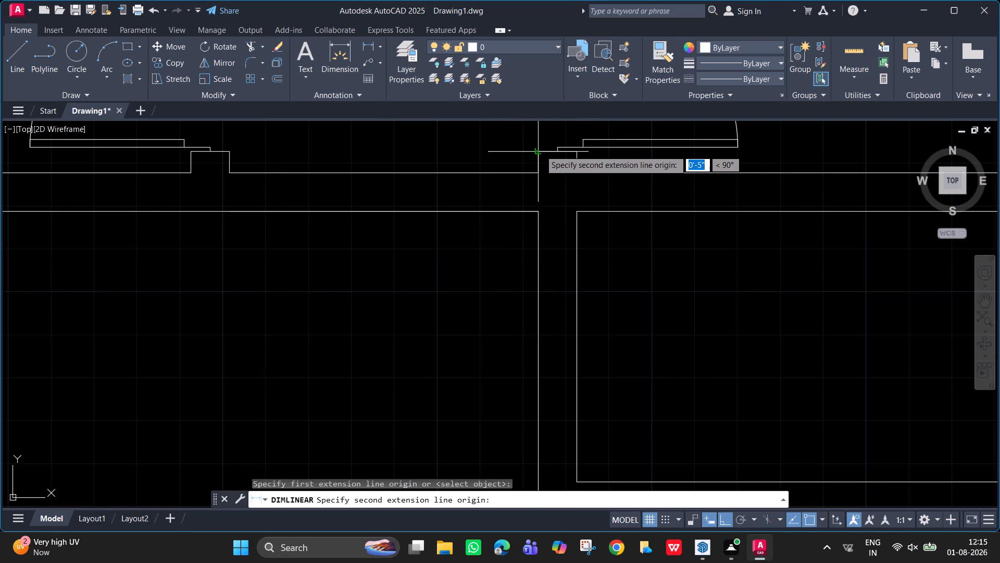
left_click(540, 150)
left_click(517, 146)
scroll(518, 159, "up", 2)
scroll(518, 159, "down", 4)
key("Escape")
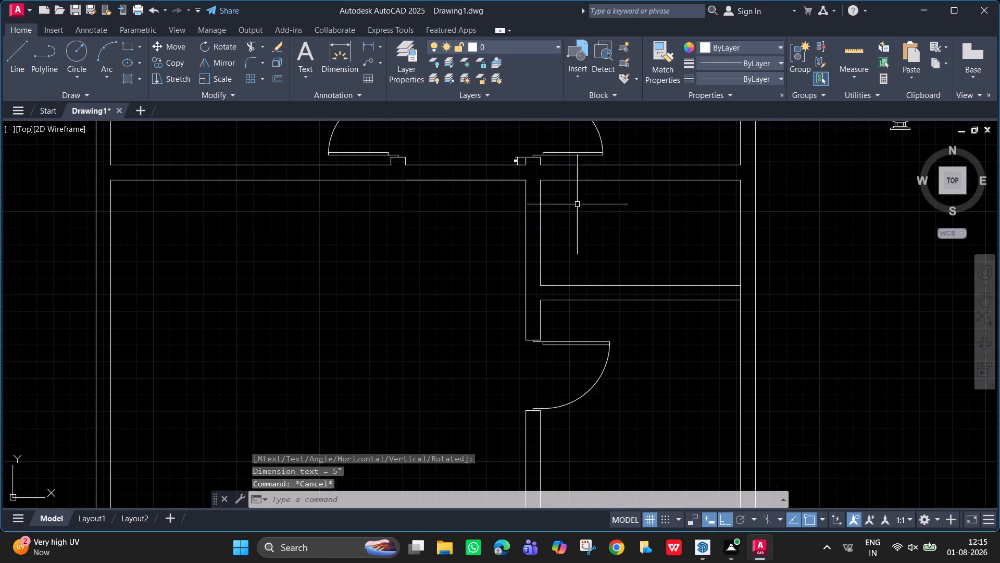
Draw a line west across the wall, starting 5" south of the small east room's northwest inner corner.
scroll(550, 203, "up", 1)
key("l")
key("Return")
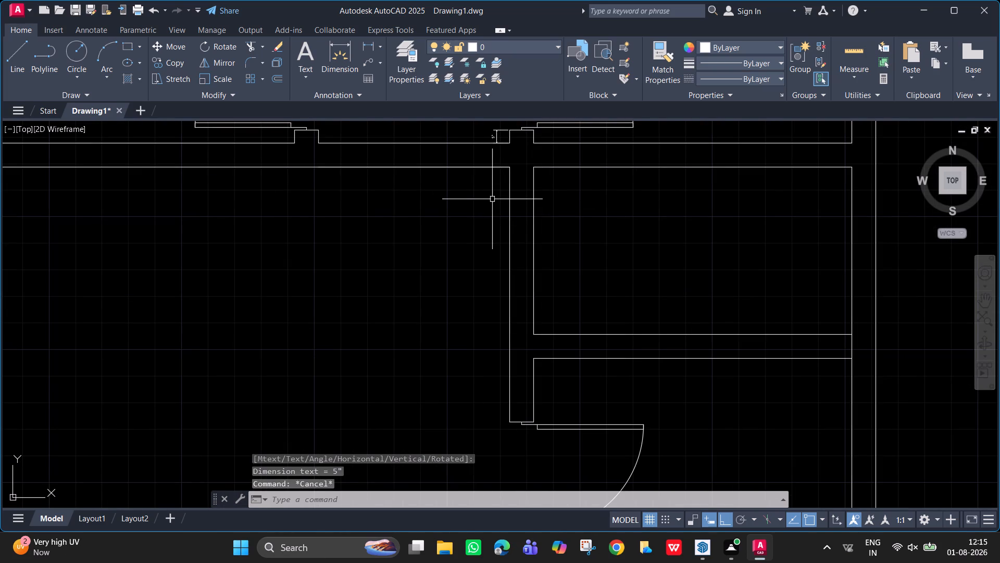
type("tk")
key("Return")
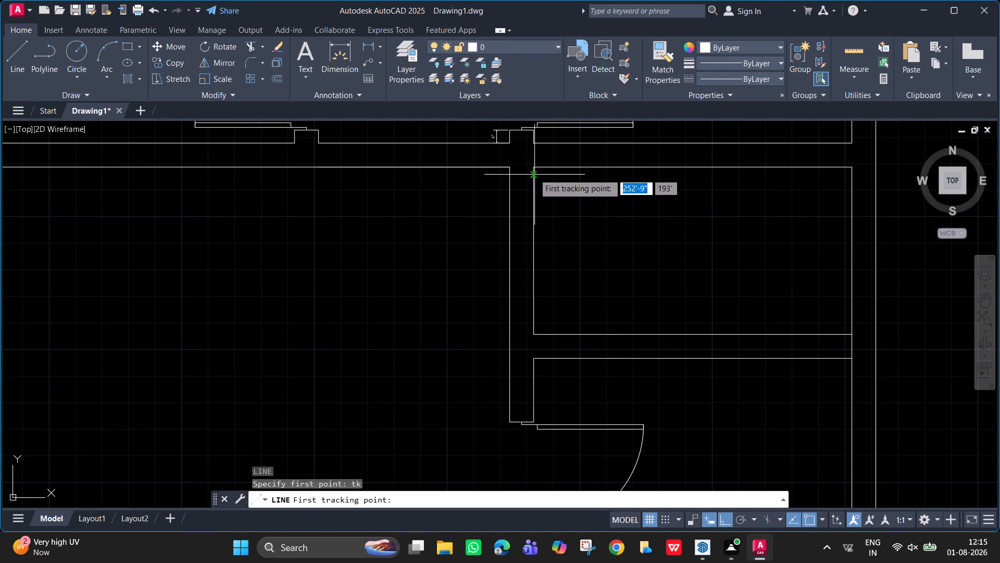
left_click(532, 168)
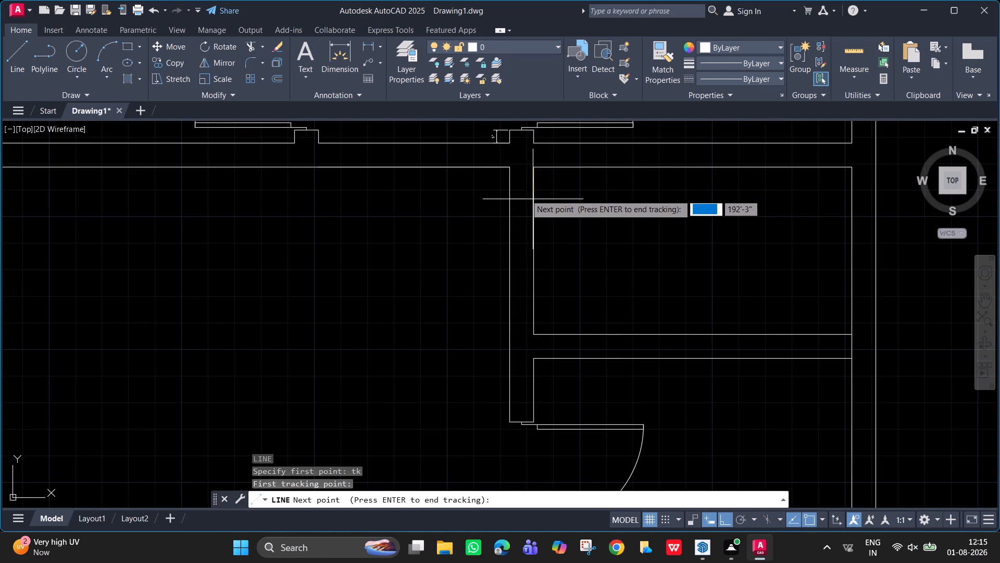
key("5")
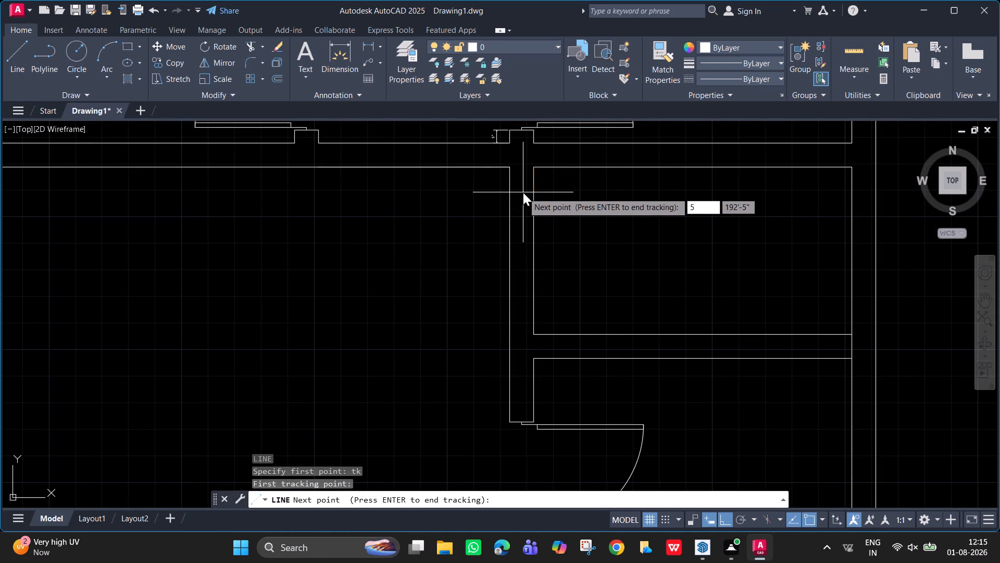
key("Return")
key("Return")
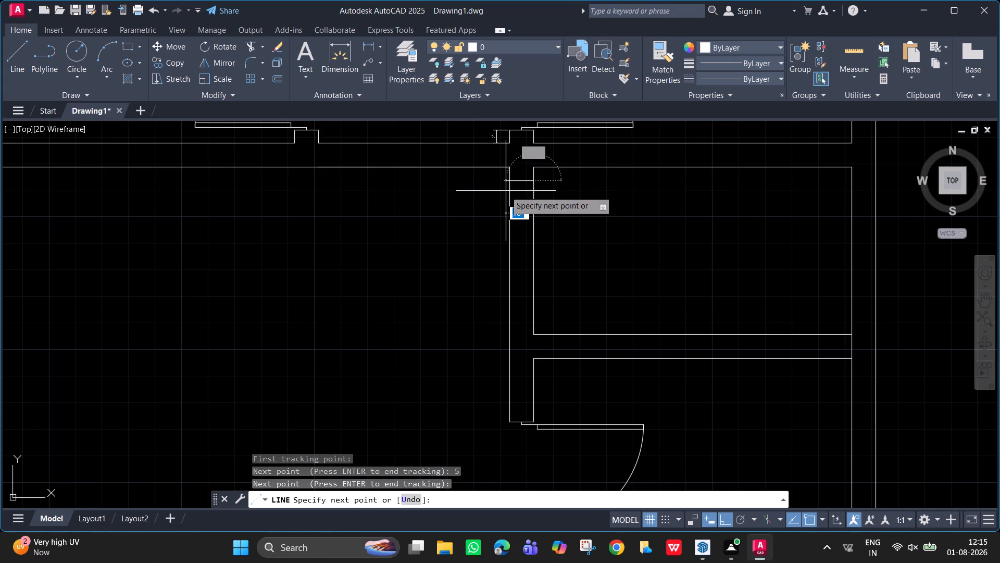
left_click(507, 182)
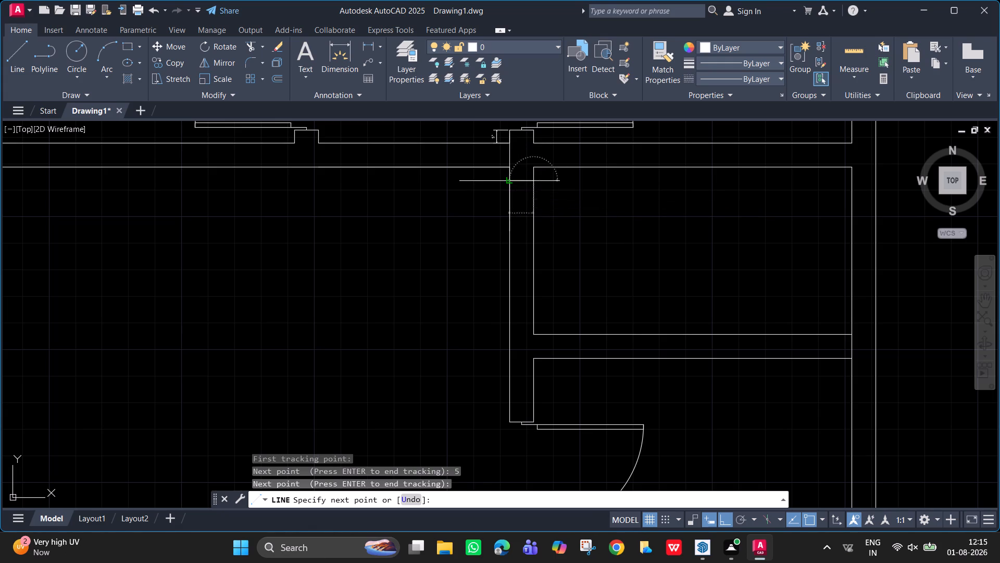
key("space")
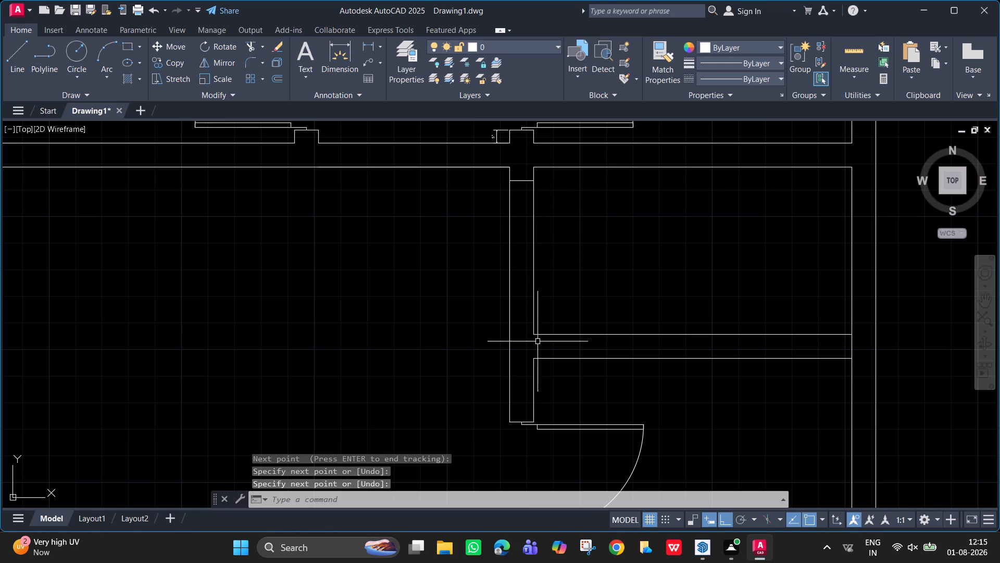
Draw a second line west across the wall, starting 5" north of the small east room's southwest inner corner.
key("space")
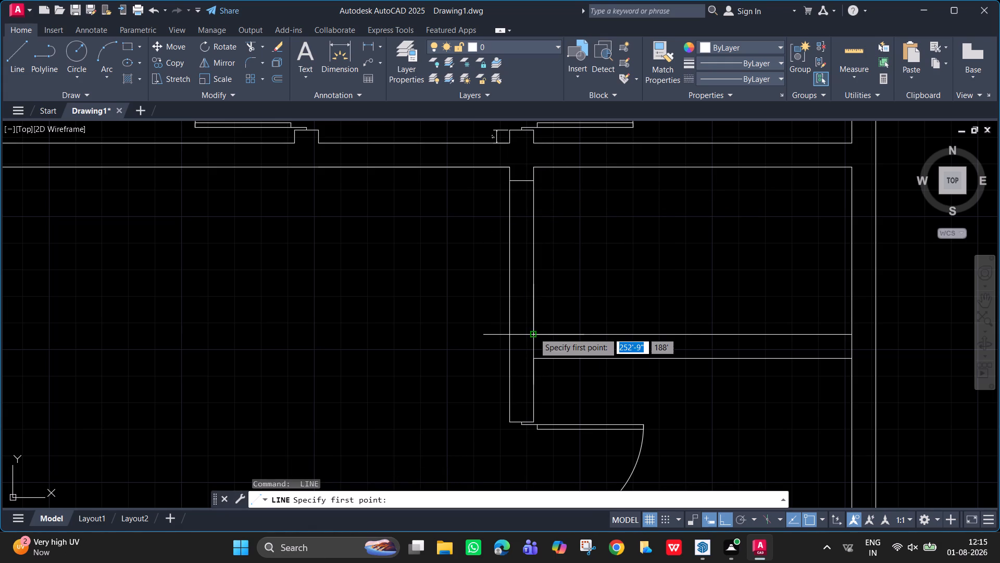
type("tk")
key("Return")
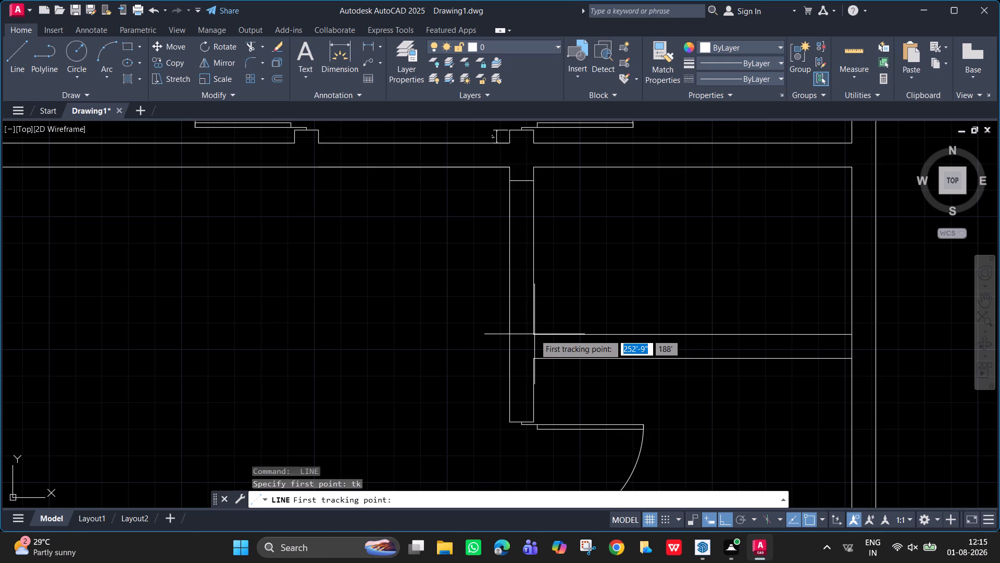
left_click(533, 336)
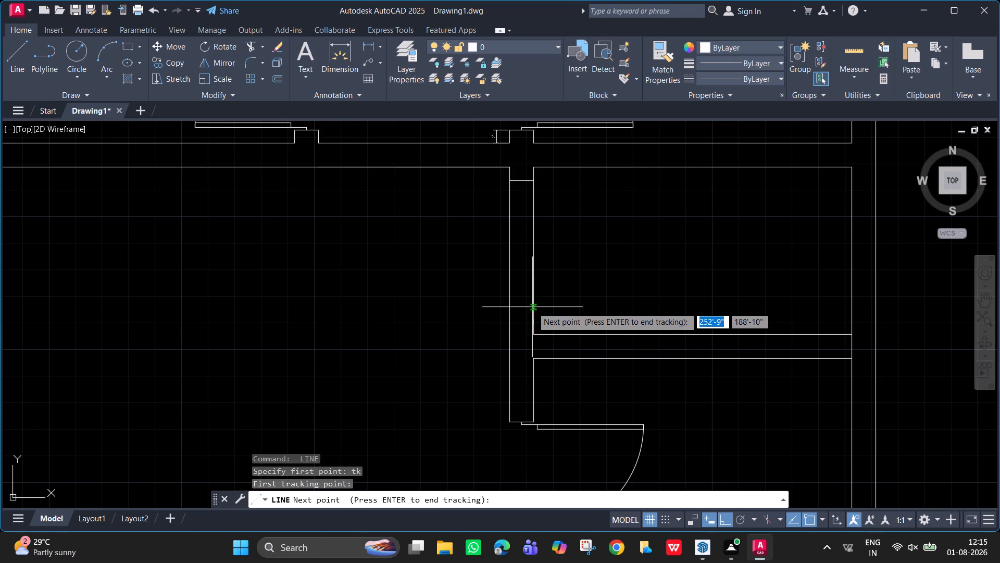
key("5")
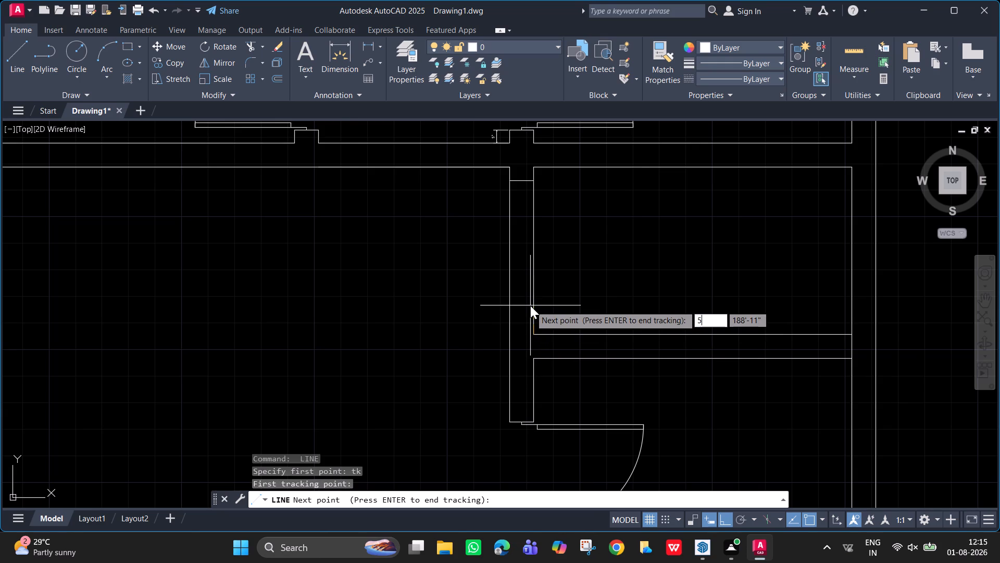
key("Return")
key("Return")
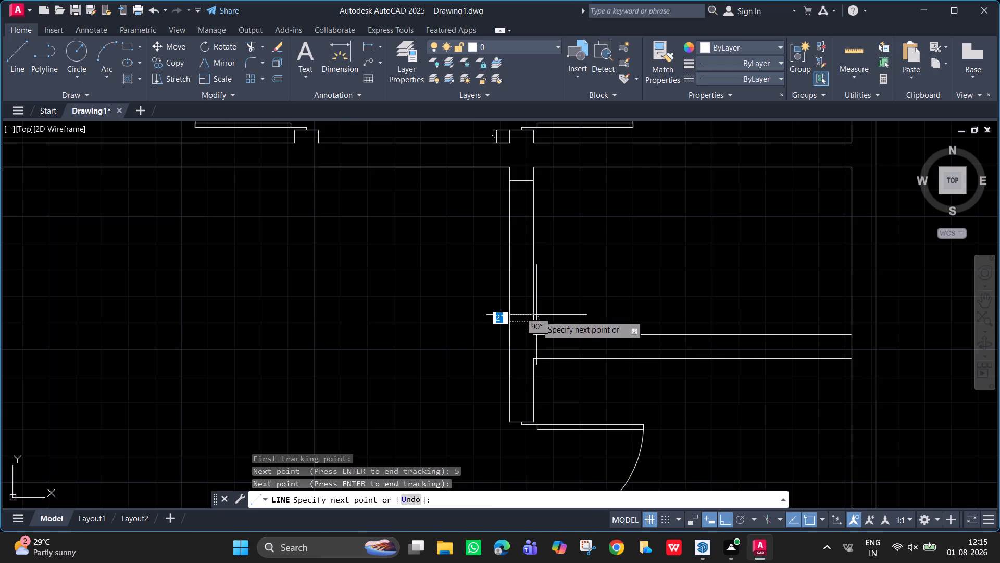
left_click(508, 320)
key("space")
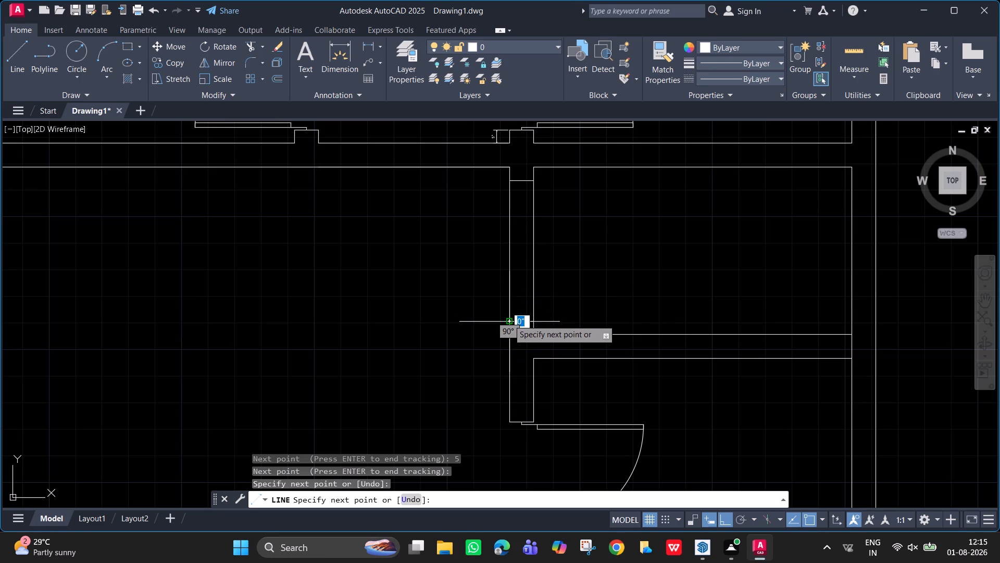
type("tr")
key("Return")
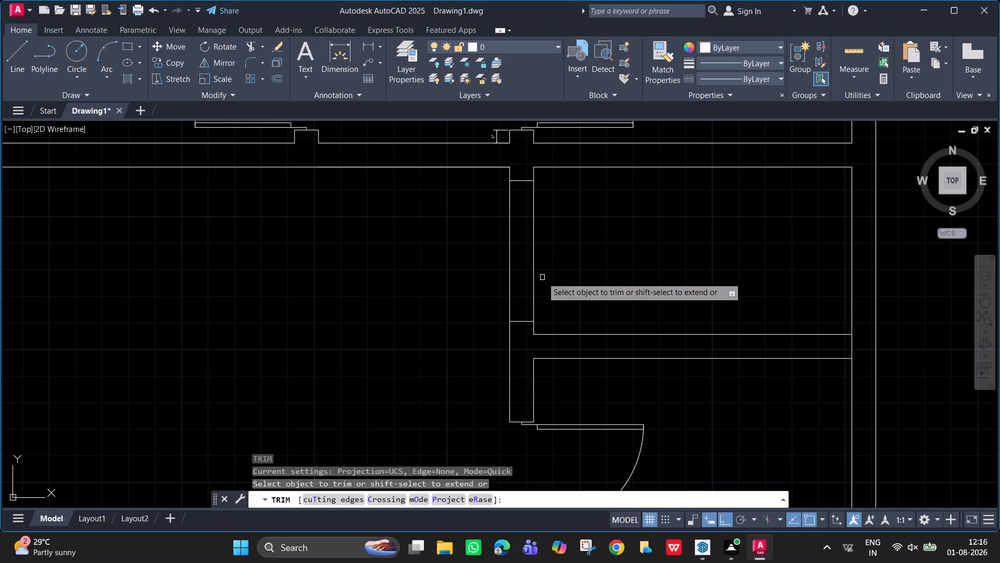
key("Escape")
Draw two crossing diagonal lines between opposite corners of the marked wall section on the small east room's west side.
key("l")
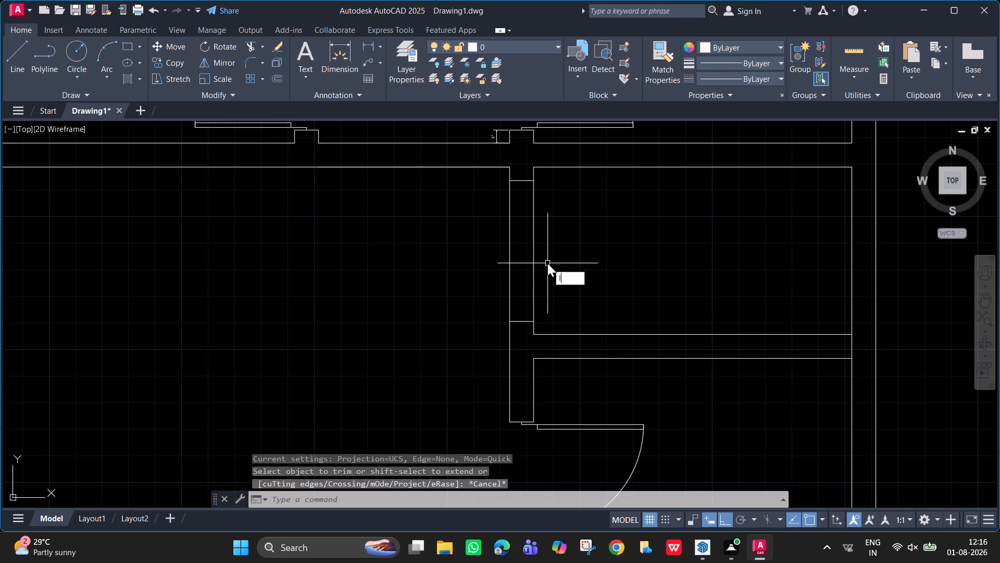
key("Return")
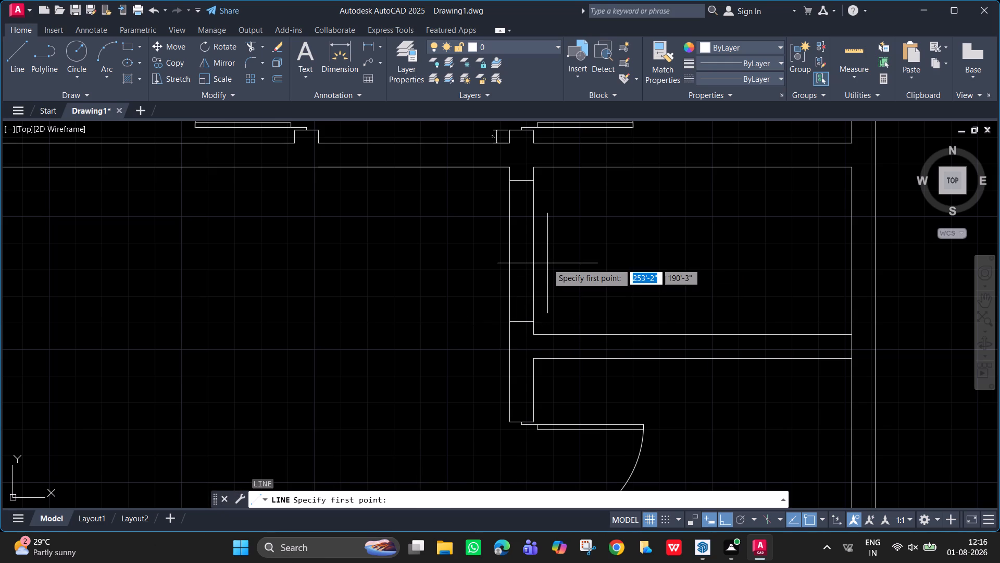
key("F8")
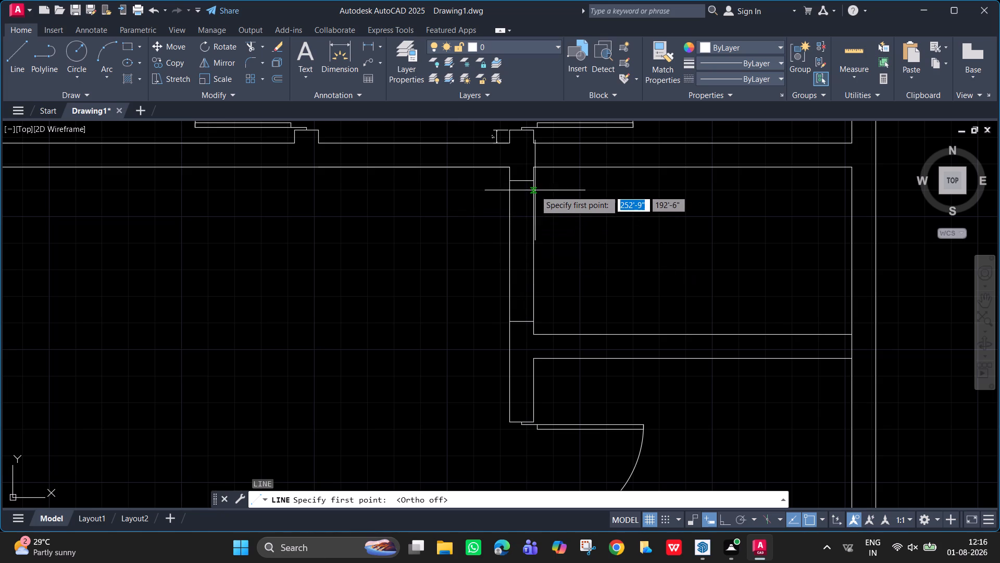
left_click(531, 178)
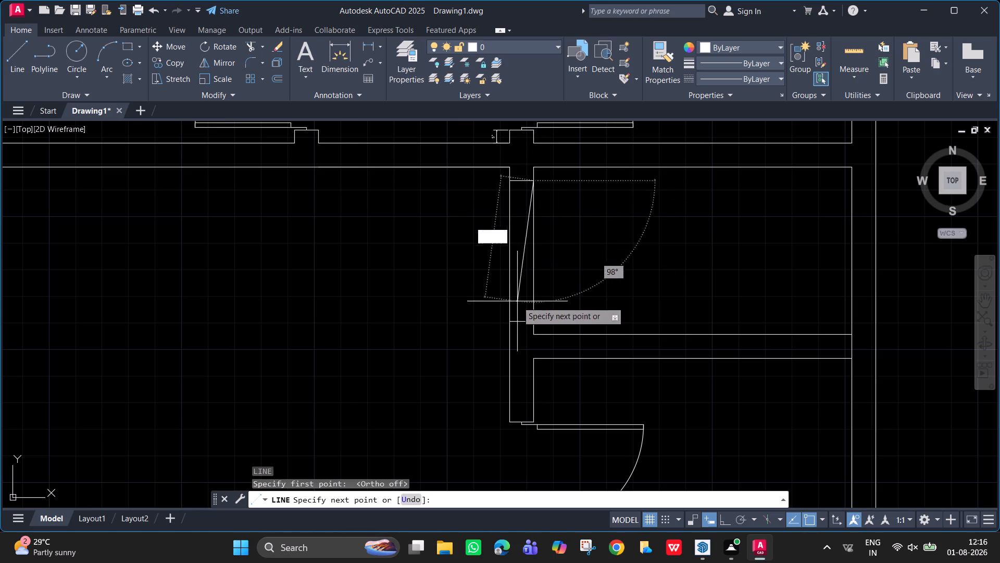
left_click(511, 321)
key("space")
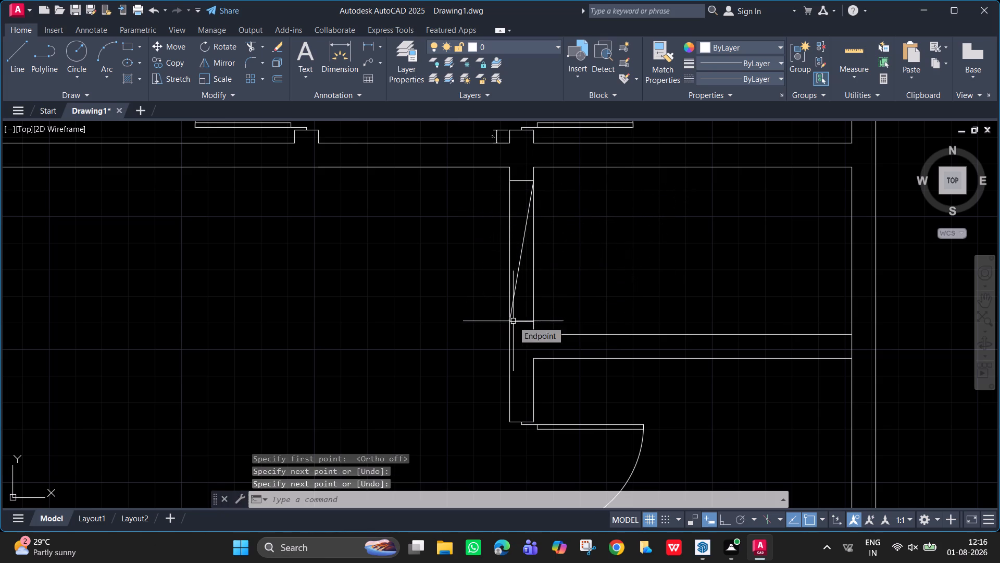
key("space")
left_click(533, 323)
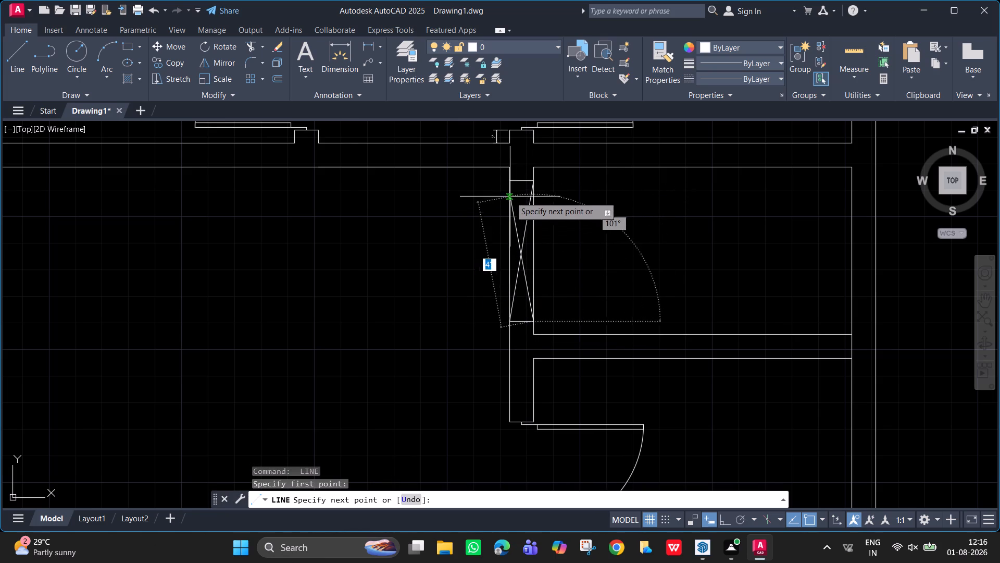
left_click(510, 183)
key("space")
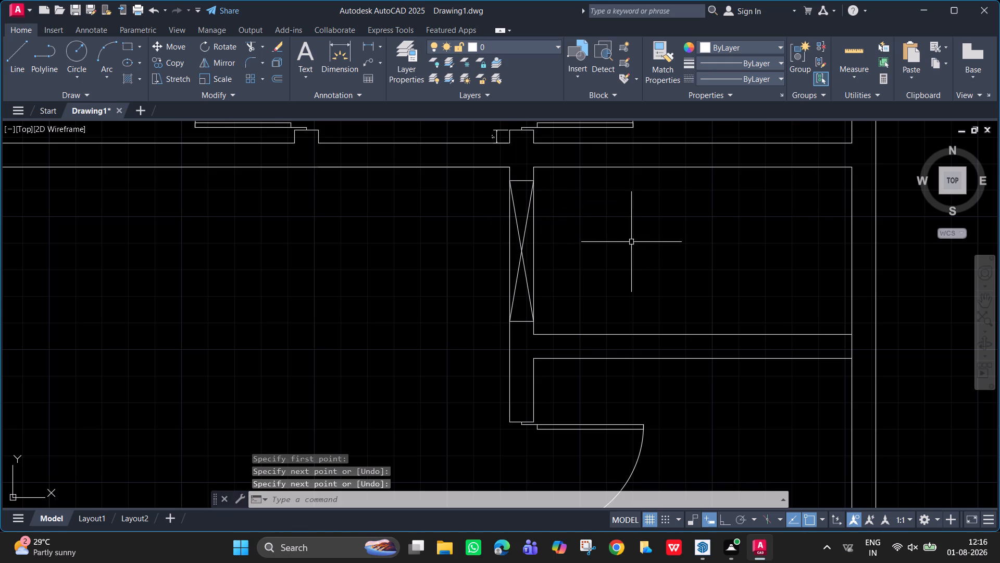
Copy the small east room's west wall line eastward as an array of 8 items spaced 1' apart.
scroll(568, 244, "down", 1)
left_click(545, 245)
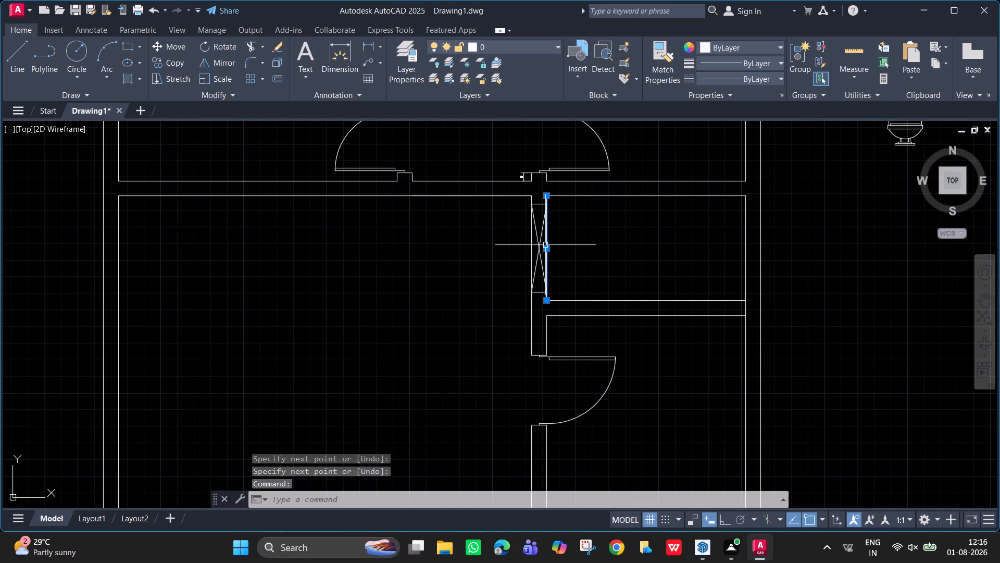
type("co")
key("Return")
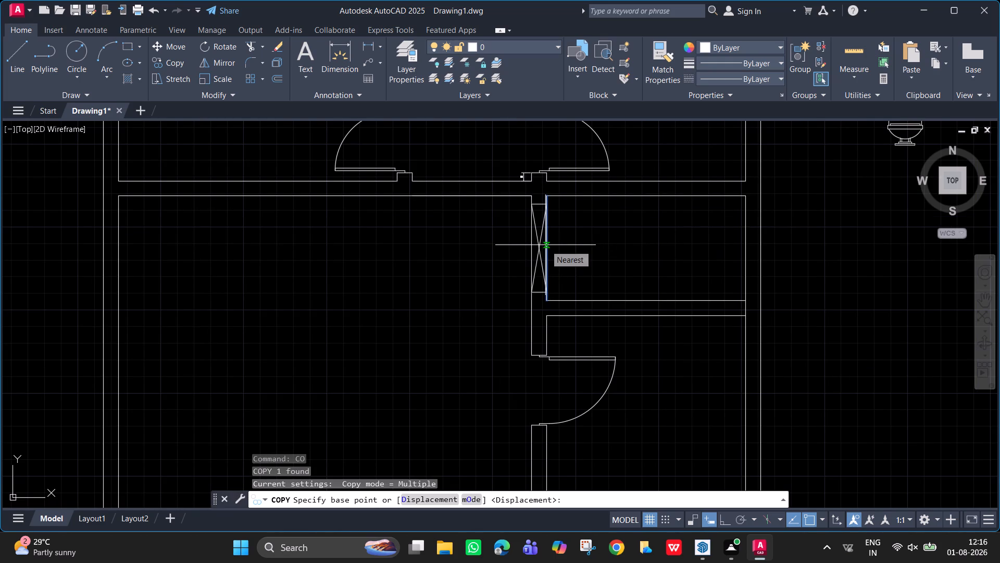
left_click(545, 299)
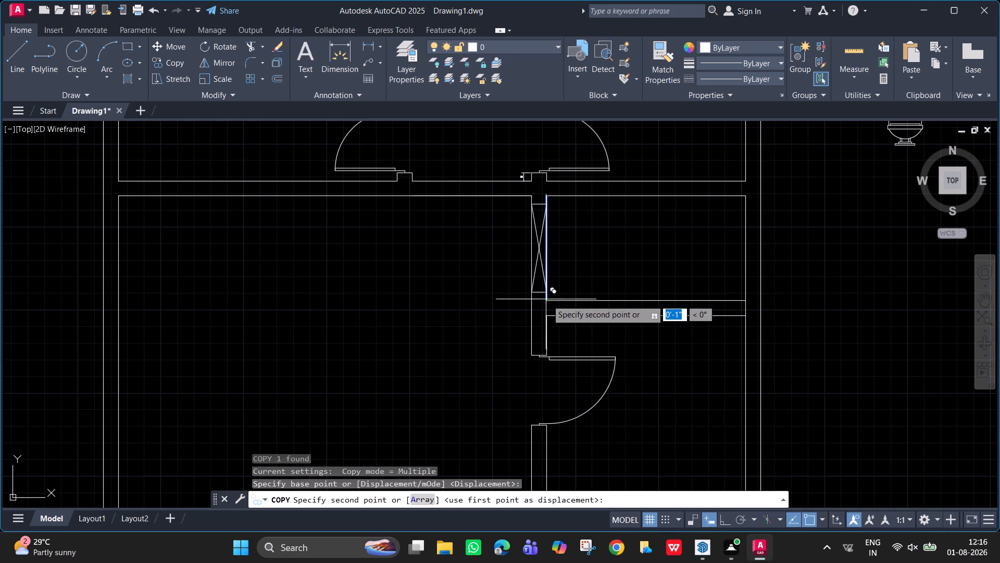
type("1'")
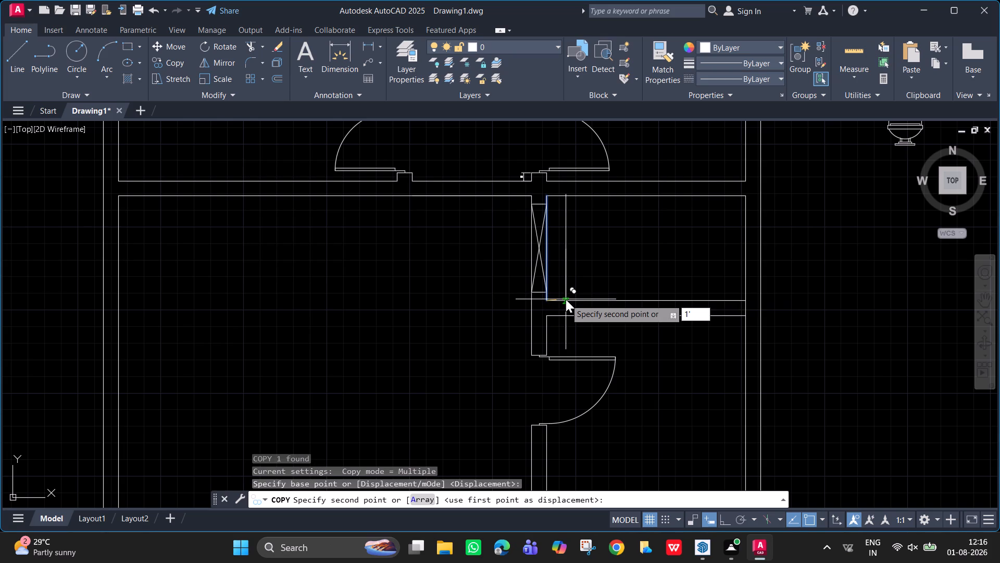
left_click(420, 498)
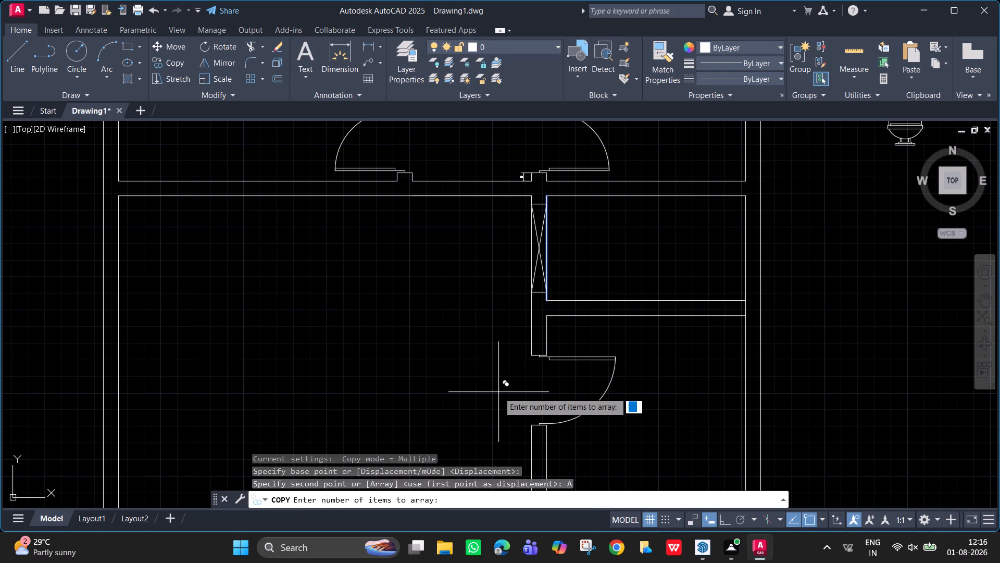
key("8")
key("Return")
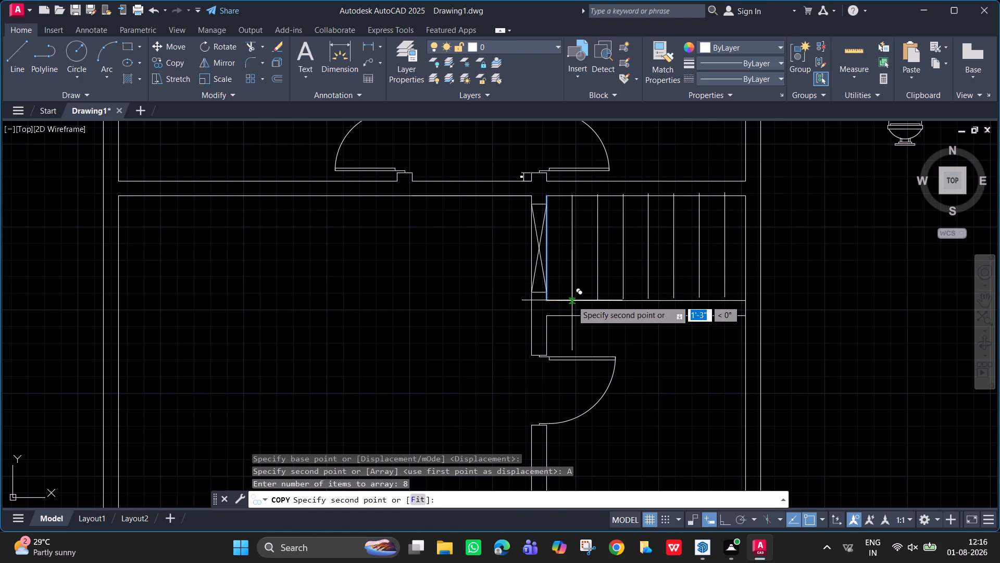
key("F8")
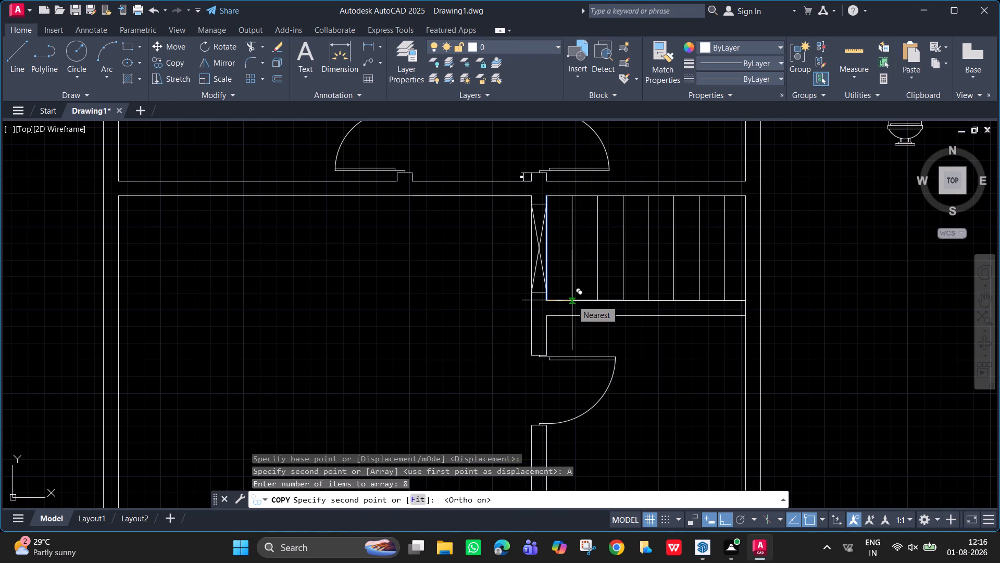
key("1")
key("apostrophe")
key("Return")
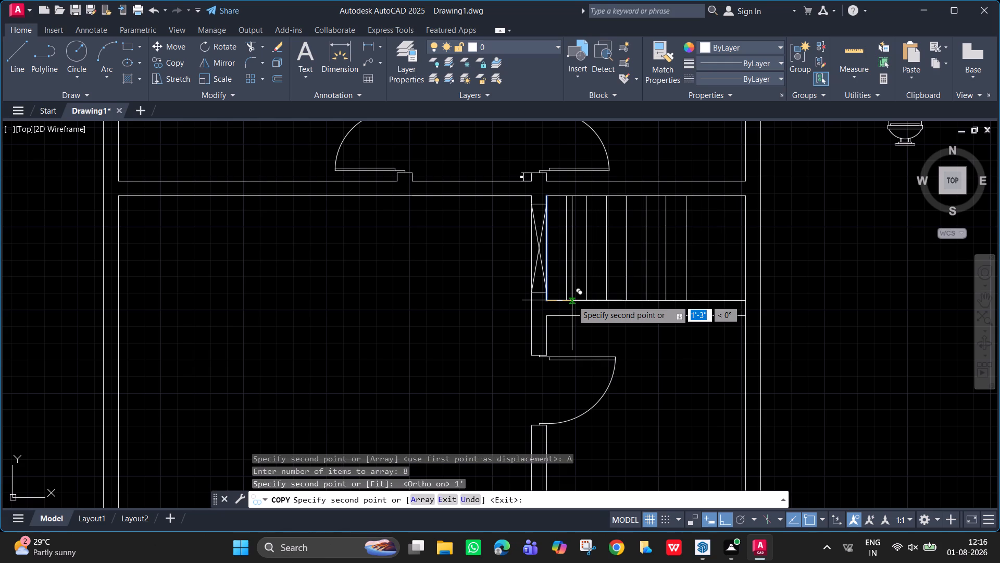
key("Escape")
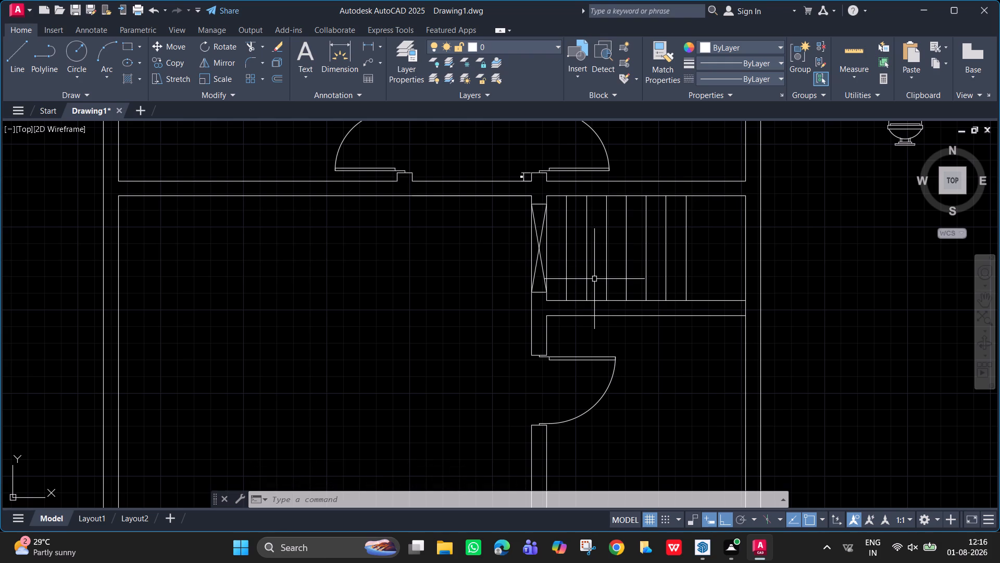
Measure the horizontal distance from the wall's east face to the first stair line in the completed plan.
scroll(511, 325, "down", 2)
scroll(286, 310, "down", 1)
middle_click_drag(286, 310, 479, 311)
scroll(392, 295, "up", 2)
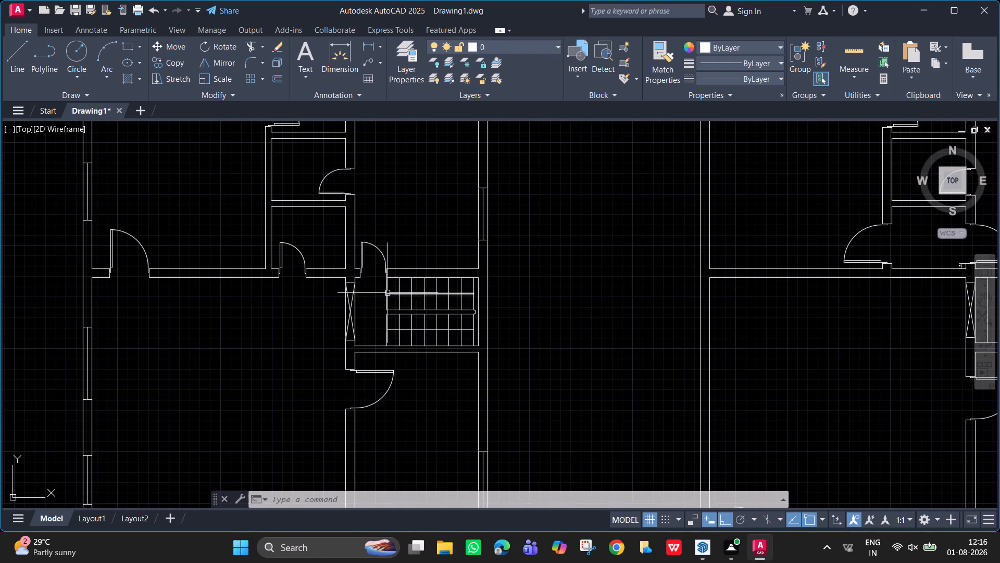
scroll(415, 295, "up", 1)
scroll(362, 280, "up", 2)
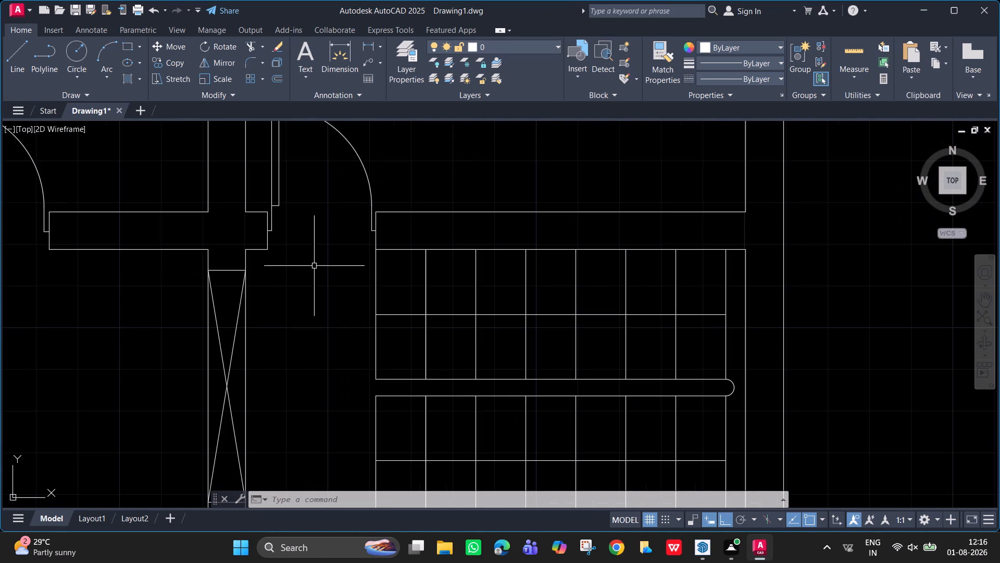
key("space")
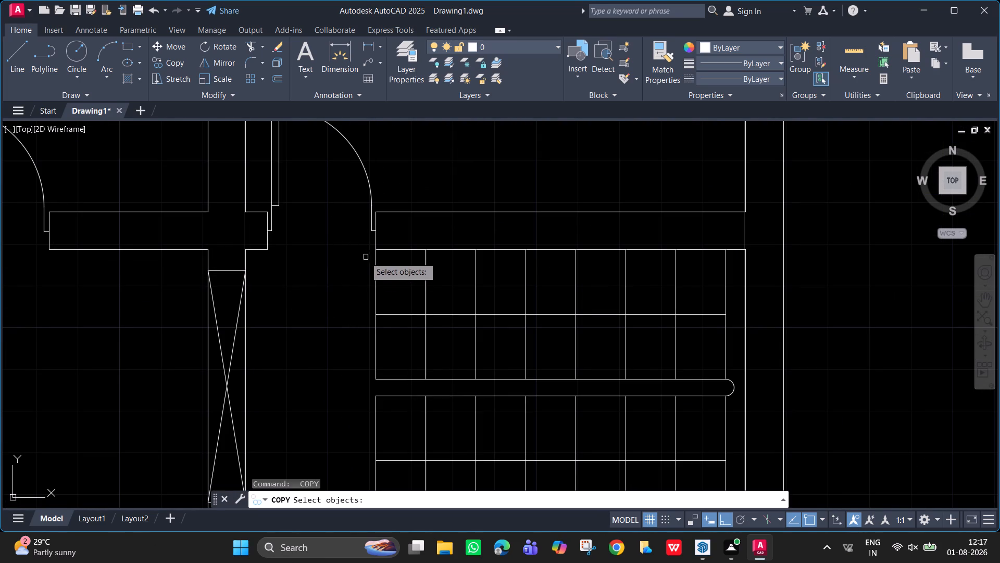
key("Escape")
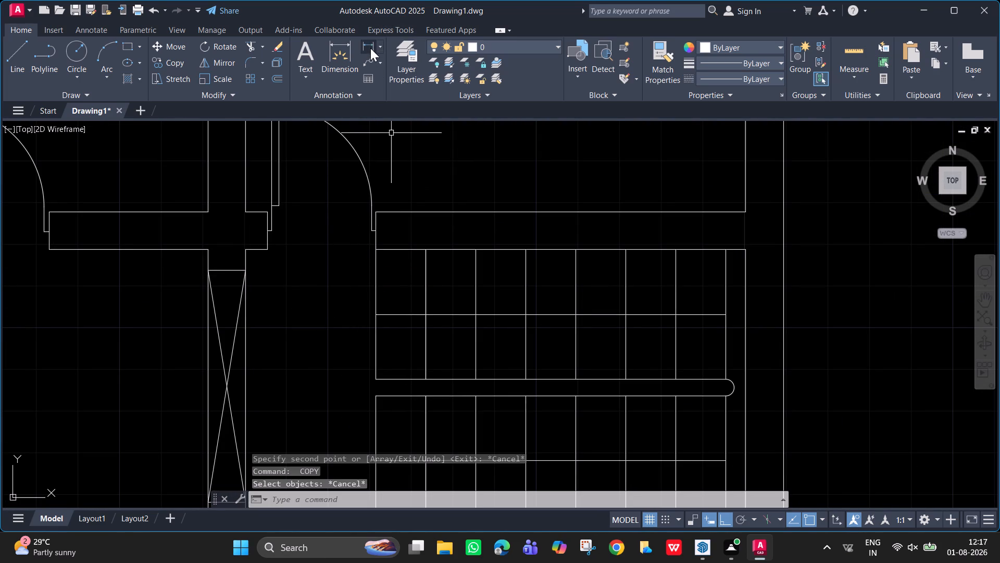
left_click(370, 48)
left_click(246, 249)
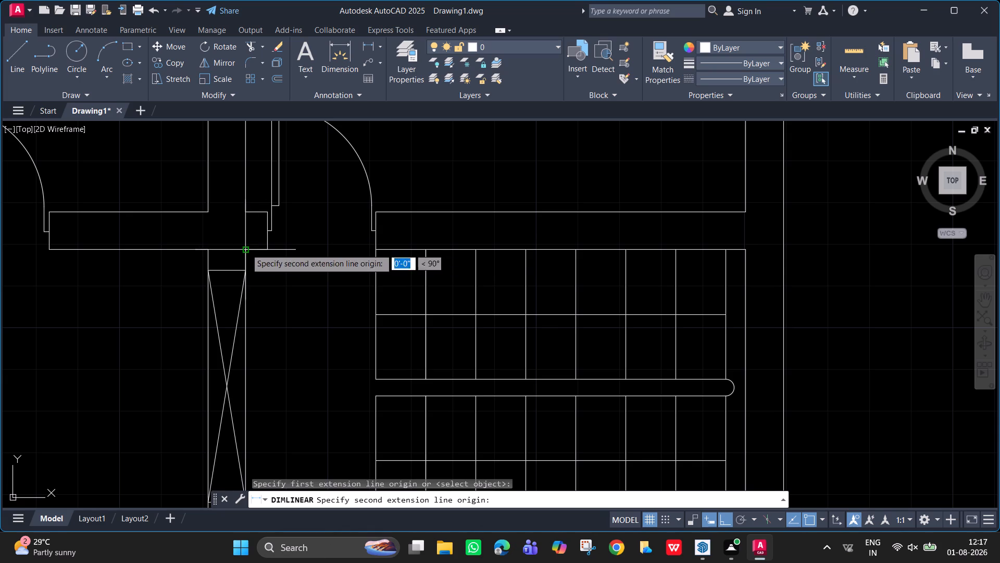
left_click(373, 250)
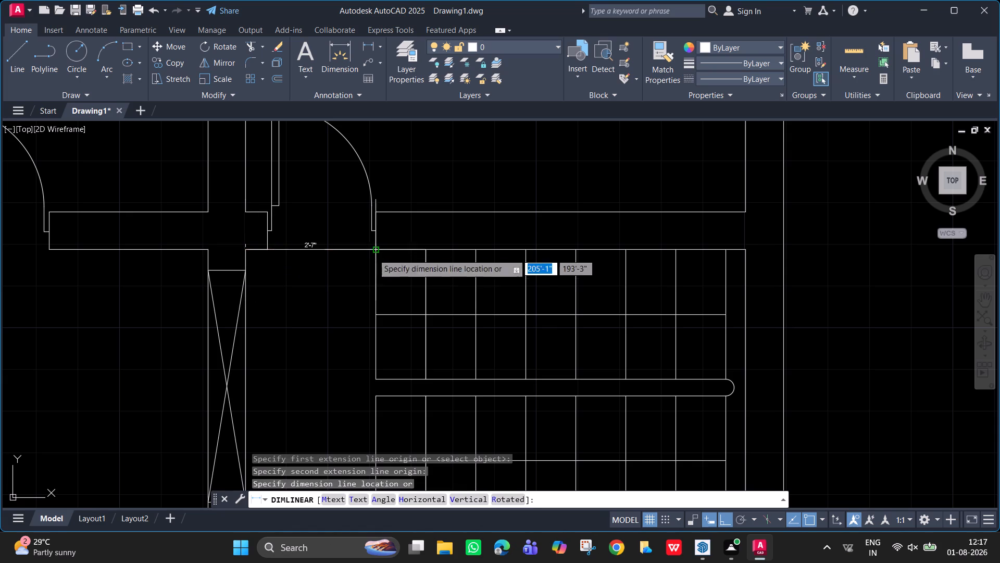
key("Escape")
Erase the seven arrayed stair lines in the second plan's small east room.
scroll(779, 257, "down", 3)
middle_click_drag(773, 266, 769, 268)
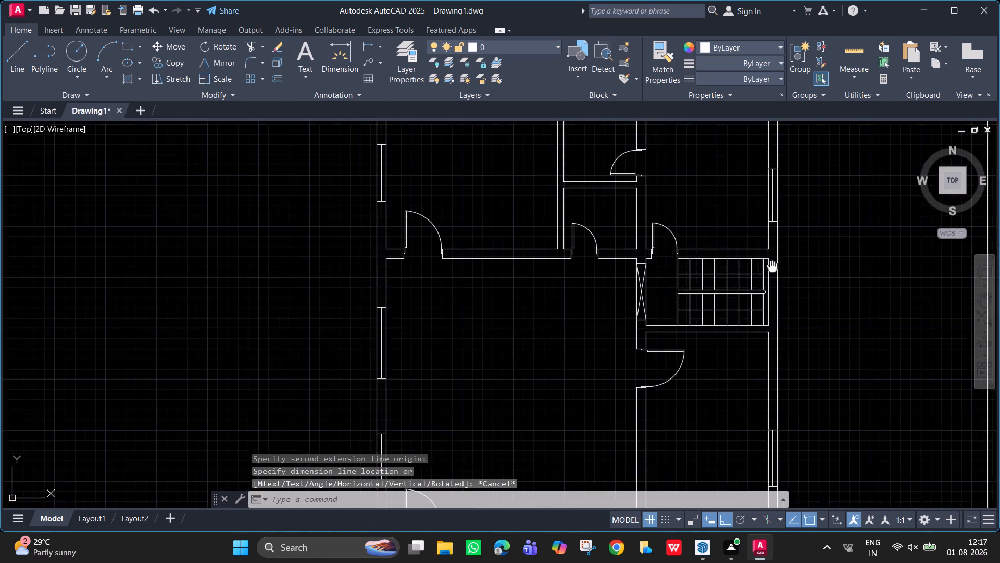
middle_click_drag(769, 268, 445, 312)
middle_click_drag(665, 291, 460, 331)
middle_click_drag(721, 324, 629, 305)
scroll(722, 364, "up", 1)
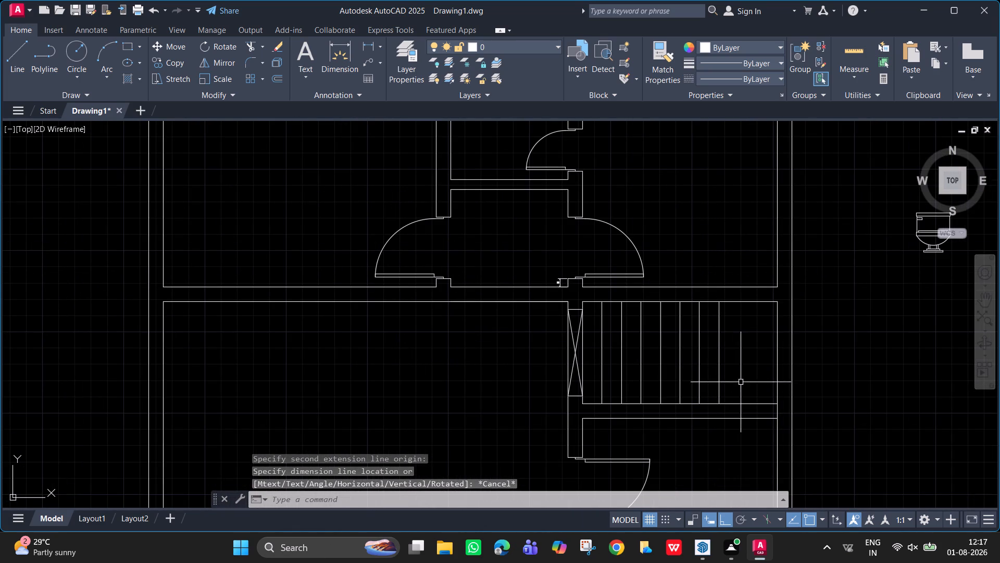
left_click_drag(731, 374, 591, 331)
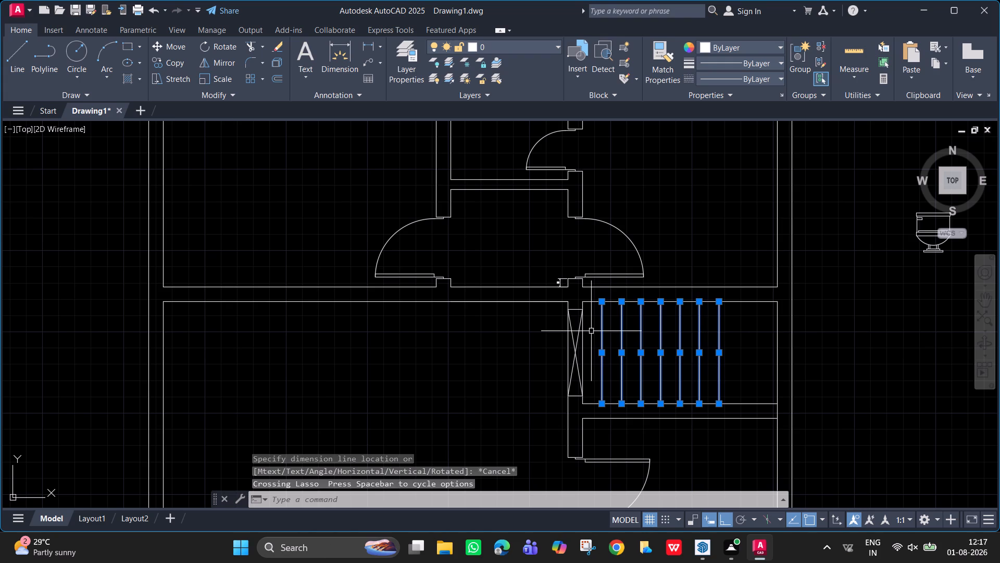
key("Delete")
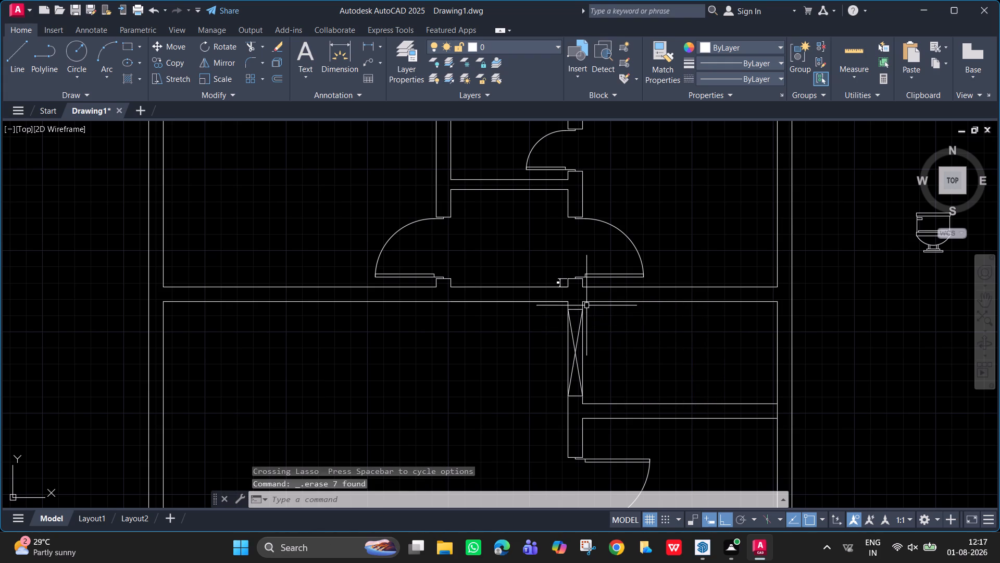
Draw the first stair line across the small east room's full depth, tracked 2'7" east of its west wall's east face.
scroll(585, 303, "up", 3)
key("l")
key("Return")
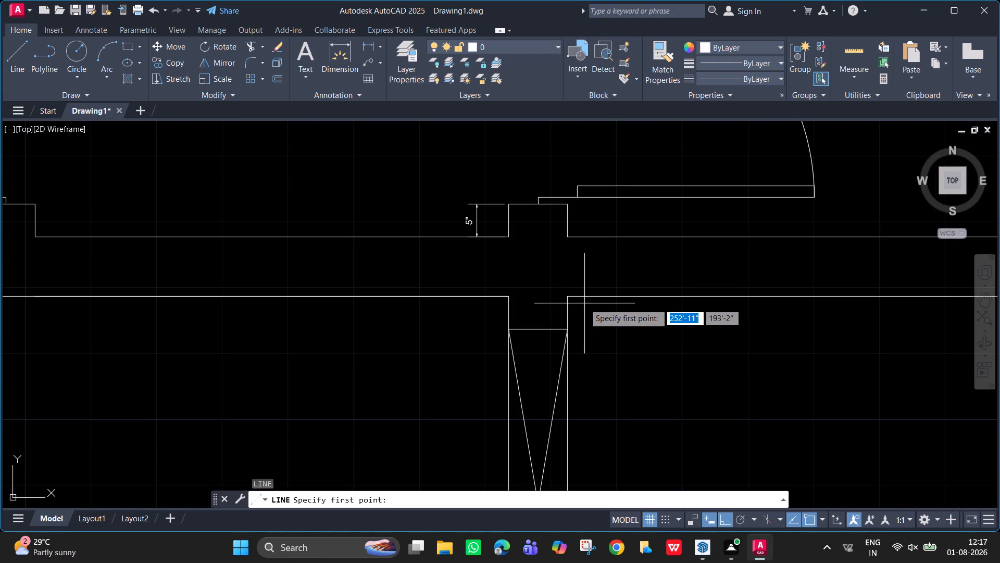
type("tk")
key("Return")
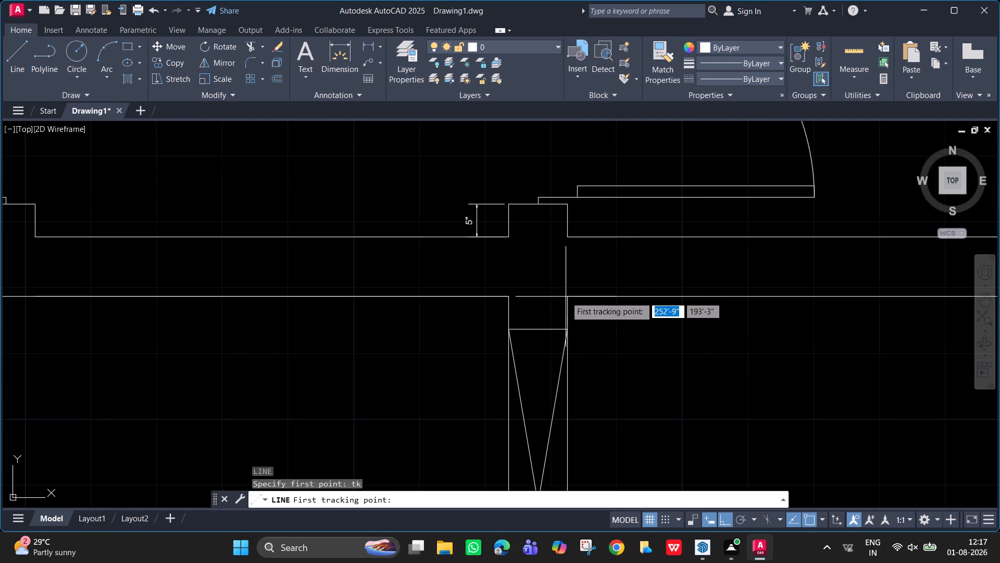
left_click(567, 299)
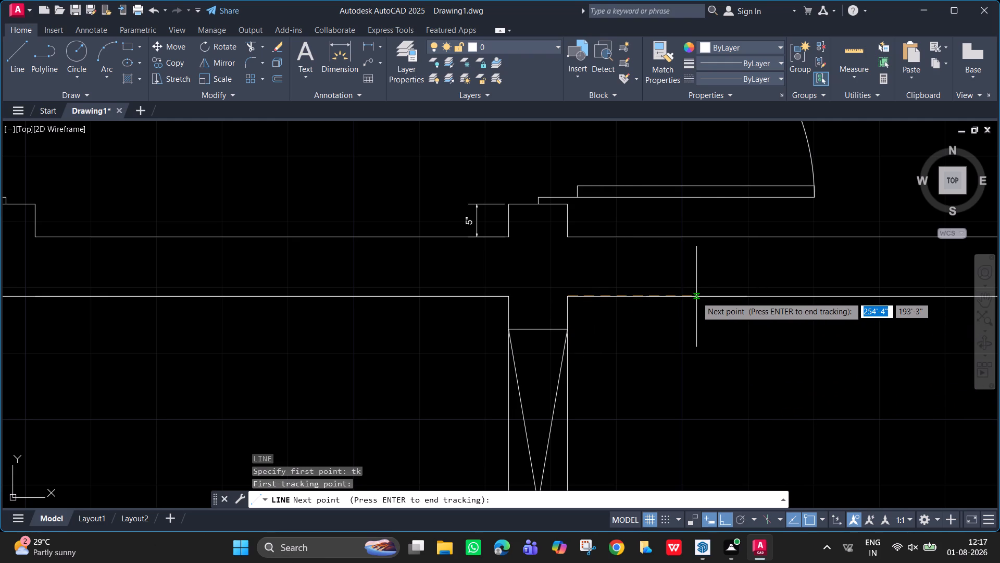
type("2'7\"")
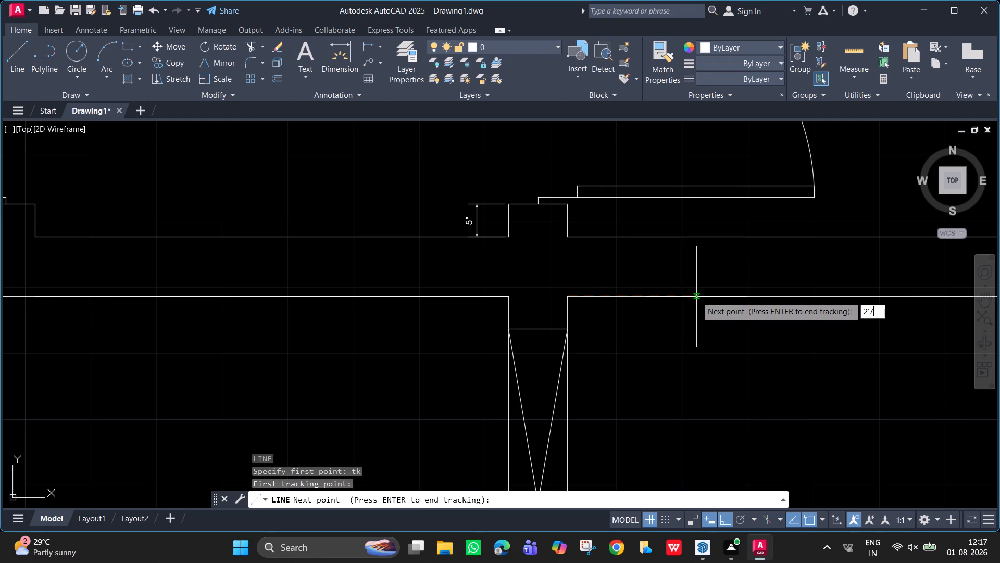
key("Return")
key("Return")
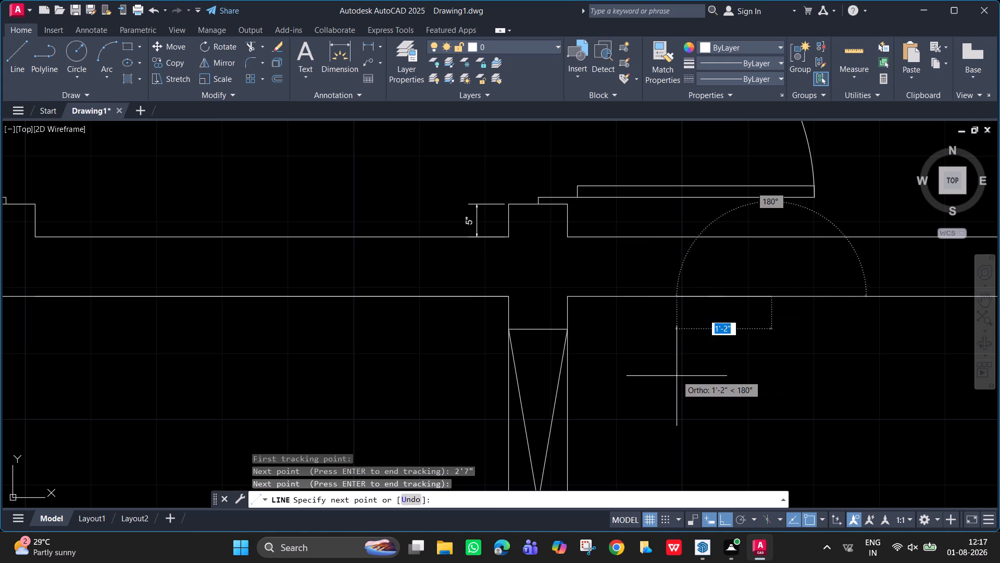
scroll(685, 400, "down", 4)
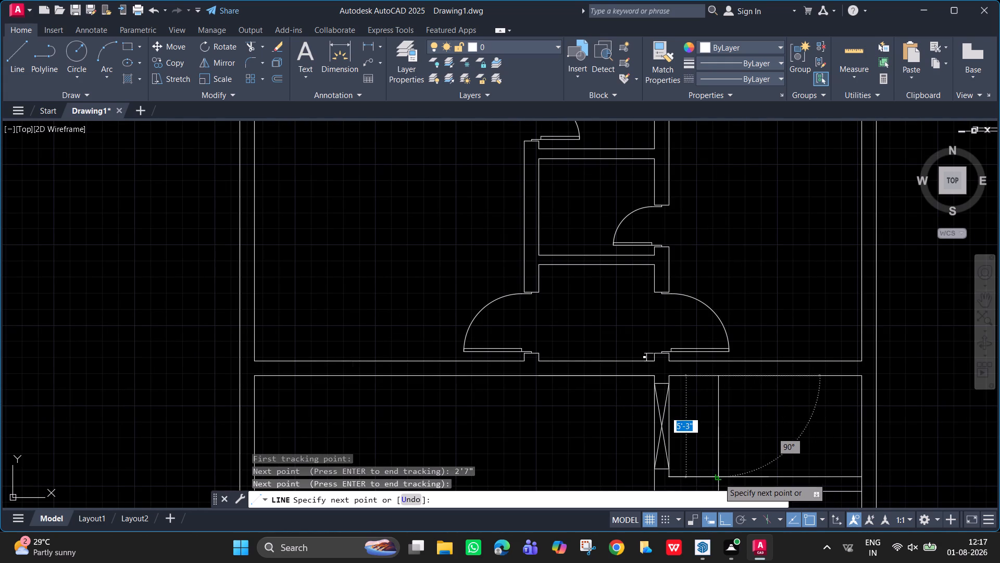
left_click(715, 475)
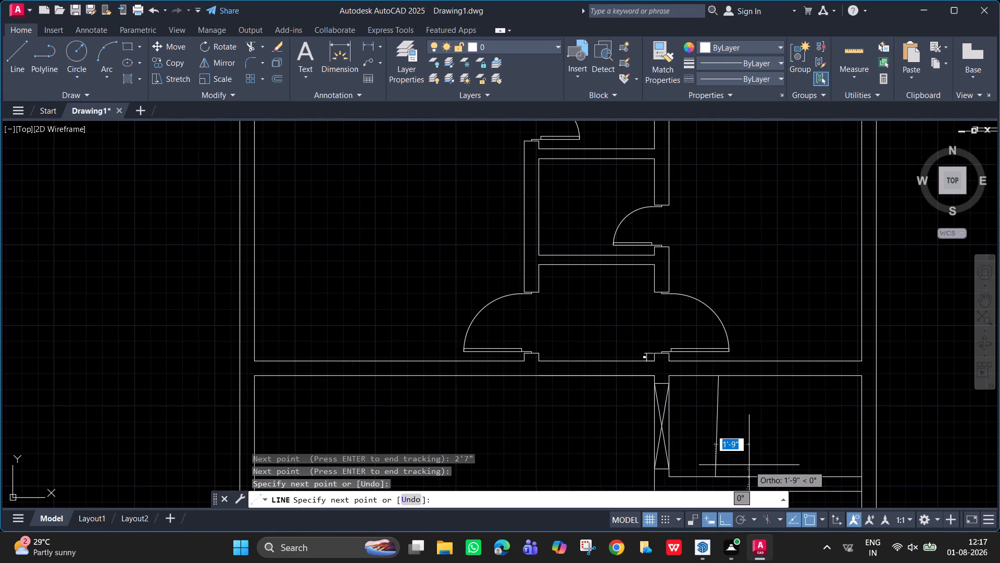
key("ctrl+z")
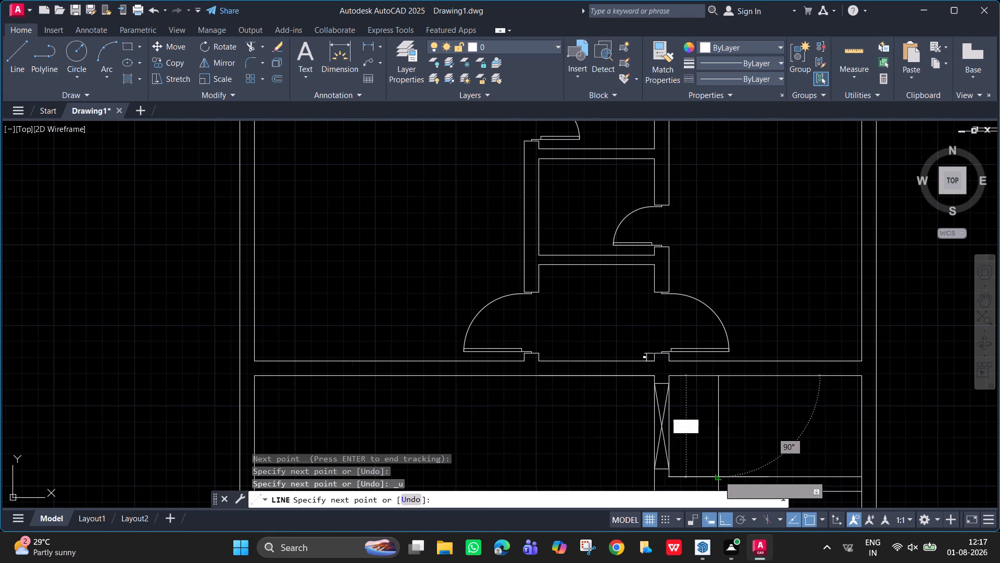
left_click(719, 479)
key("space")
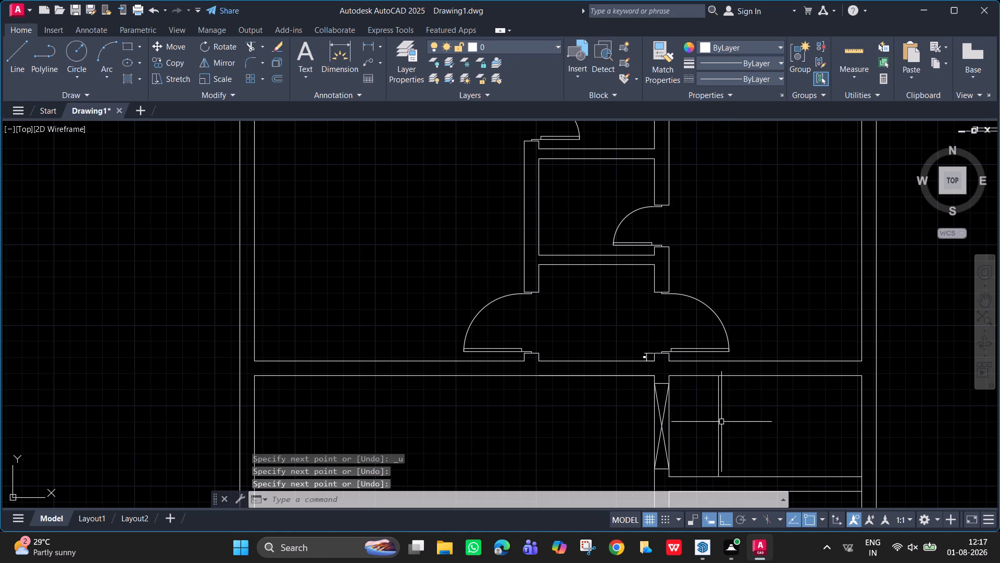
Copy the first stair line eastward as an array of 8 items spaced 1' apart.
left_click(720, 422)
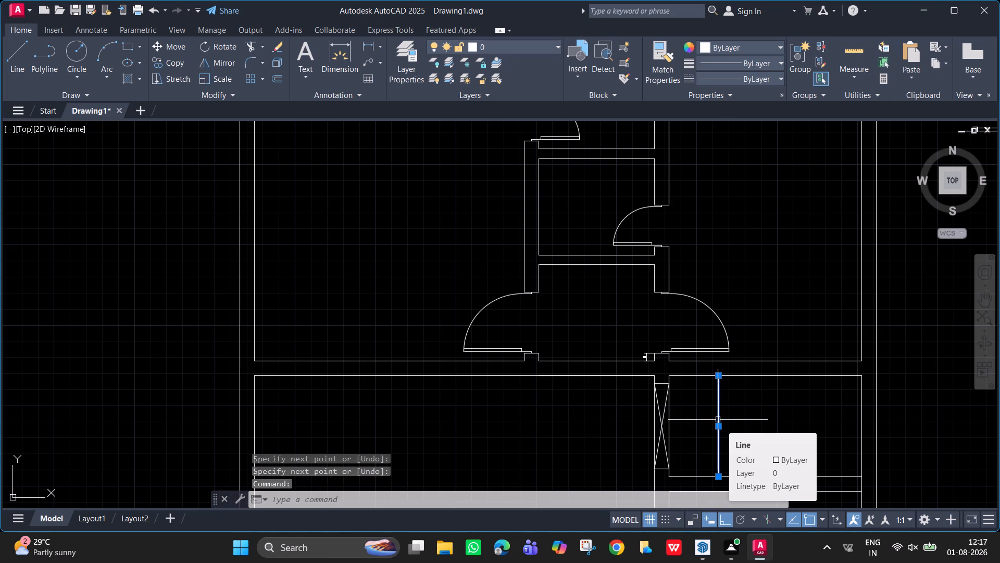
type("co")
key("Return")
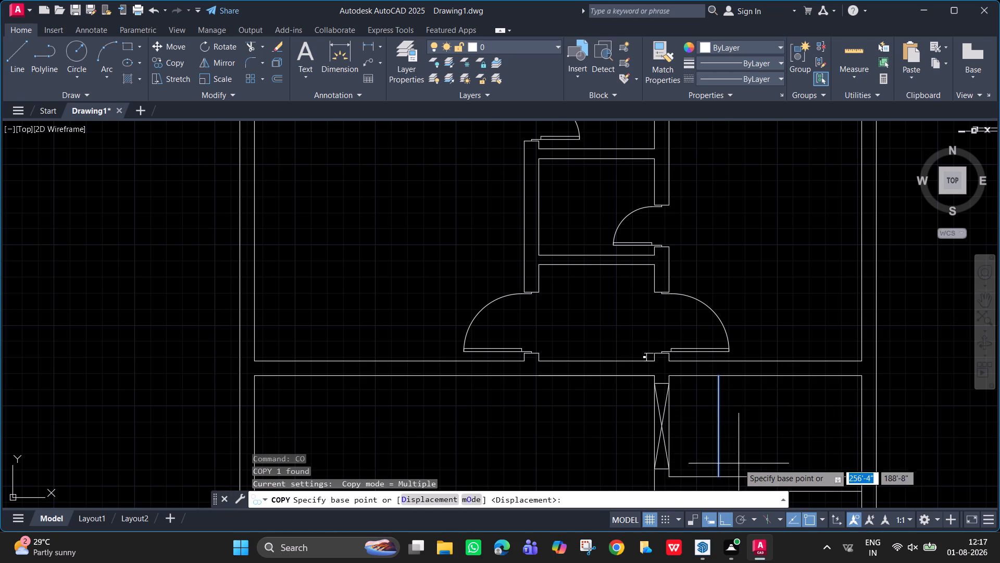
left_click(719, 477)
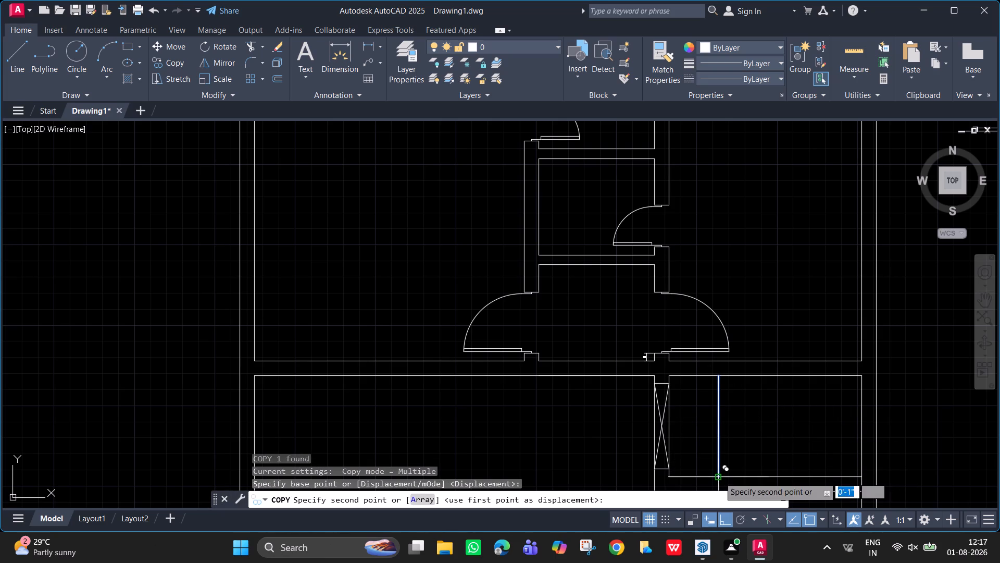
left_click(418, 501)
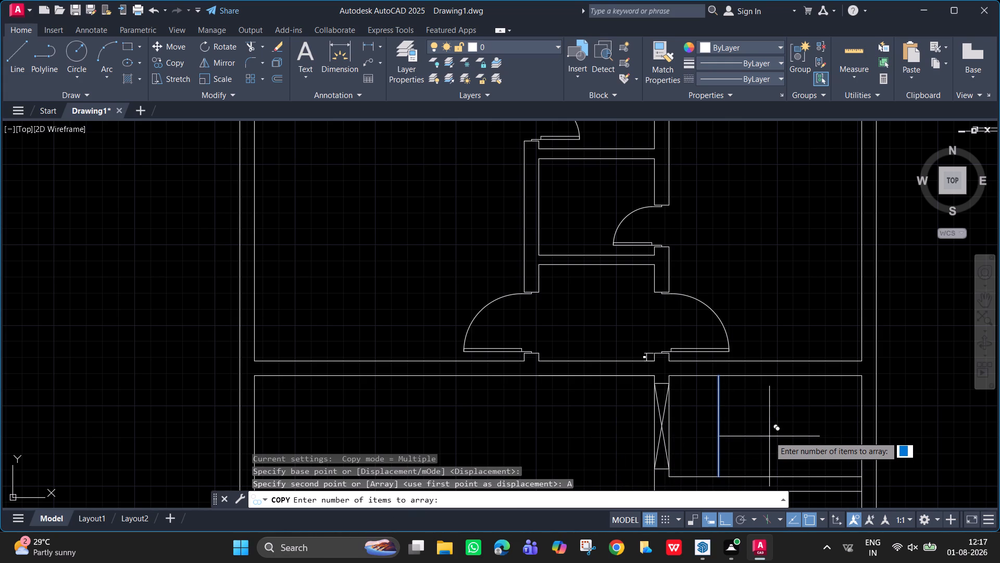
key("8")
key("Return")
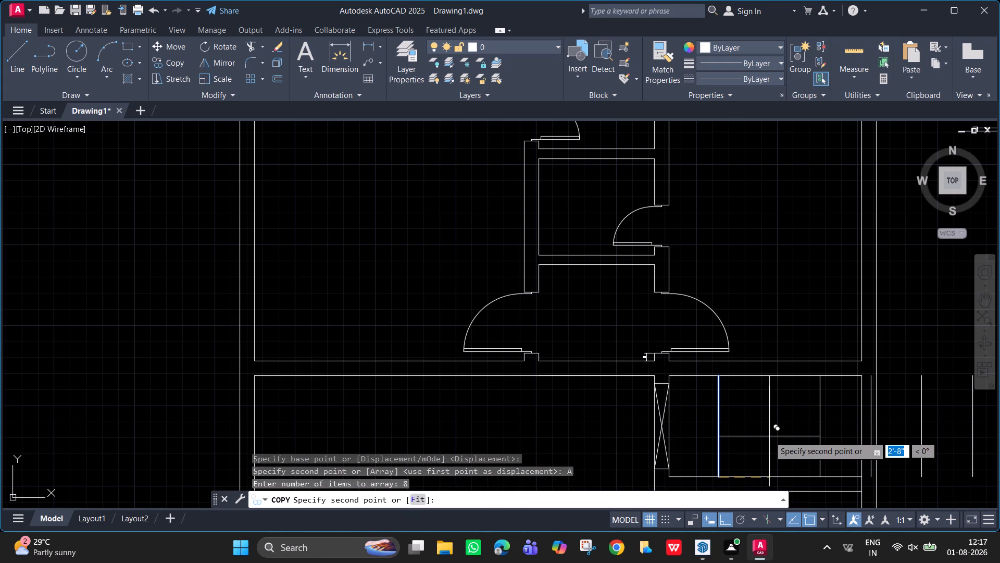
key("1")
key("apostrophe")
key("Return")
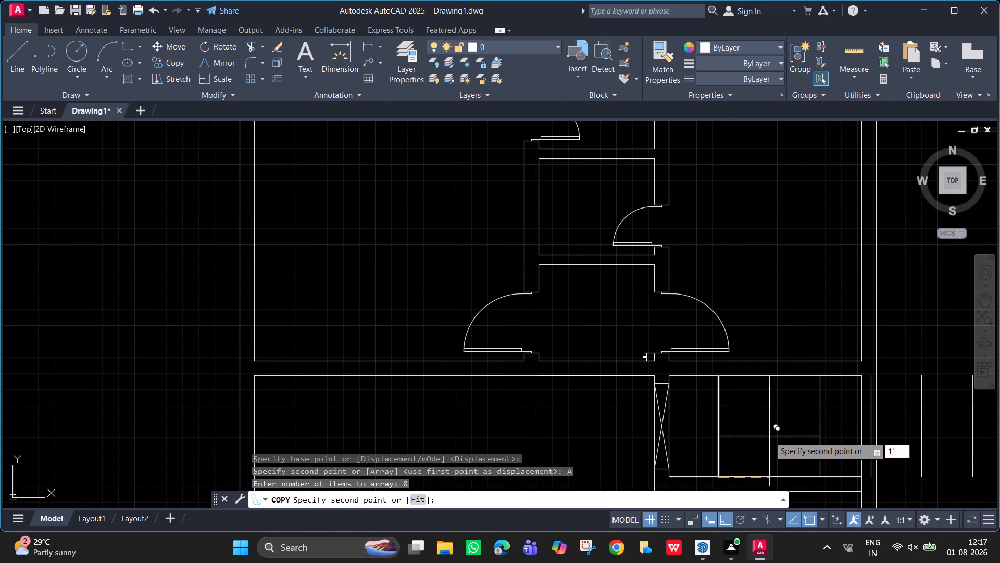
key("Escape")
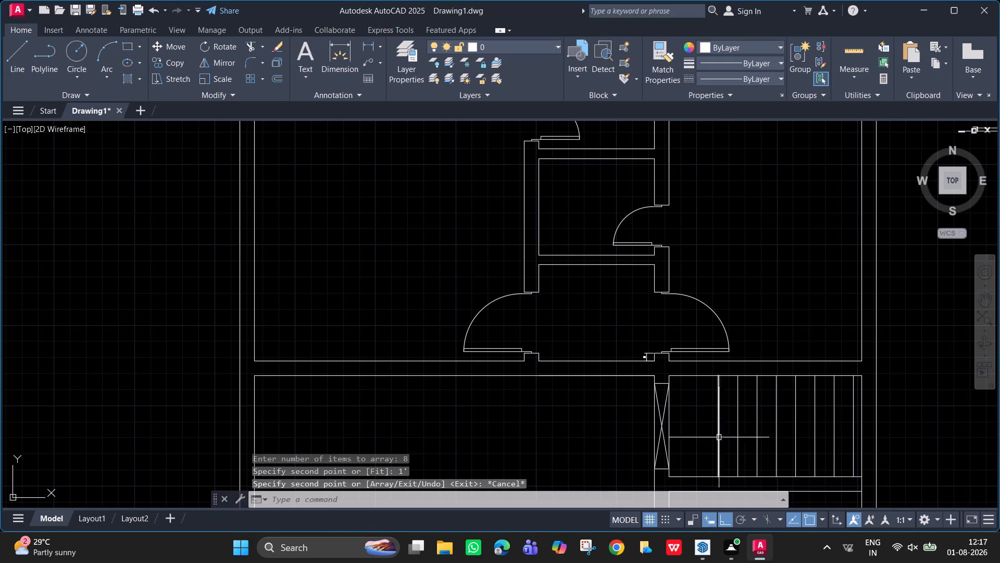
Draw a horizontal line from the first stair line's midpoint to the last stair line's midpoint.
key("l")
key("Return")
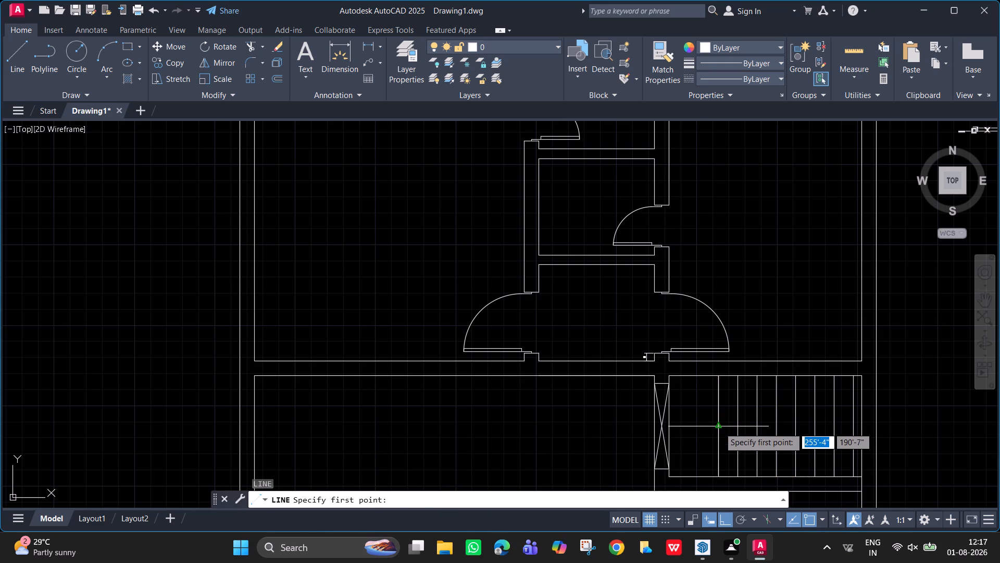
left_click(719, 427)
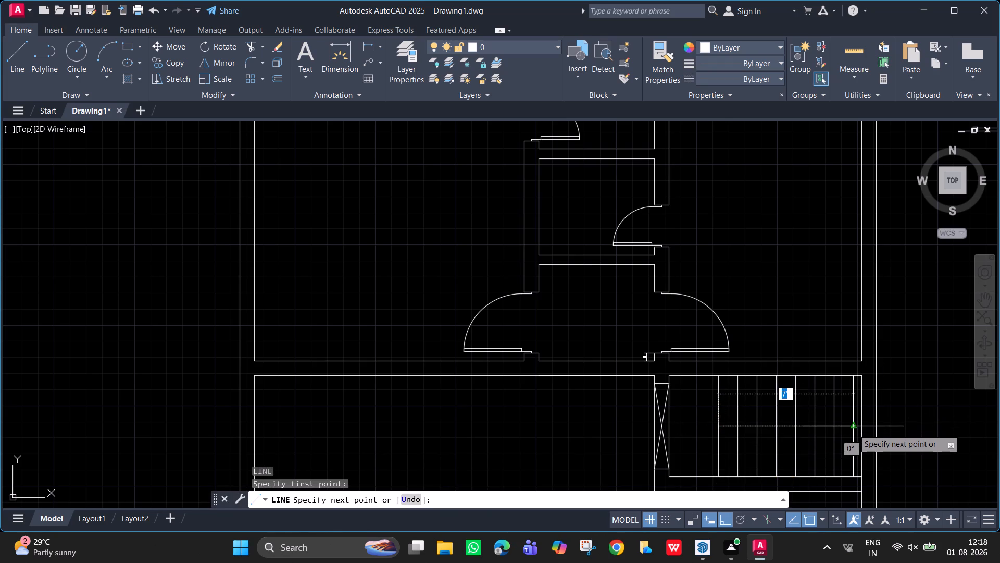
left_click(853, 429)
key("Escape")
Offset the stair's horizontal centre line 2" to both sides and erase the original line.
scroll(756, 414, "up", 1)
middle_click_drag(756, 414, 652, 278)
scroll(647, 291, "up", 1)
key("o")
key("Return")
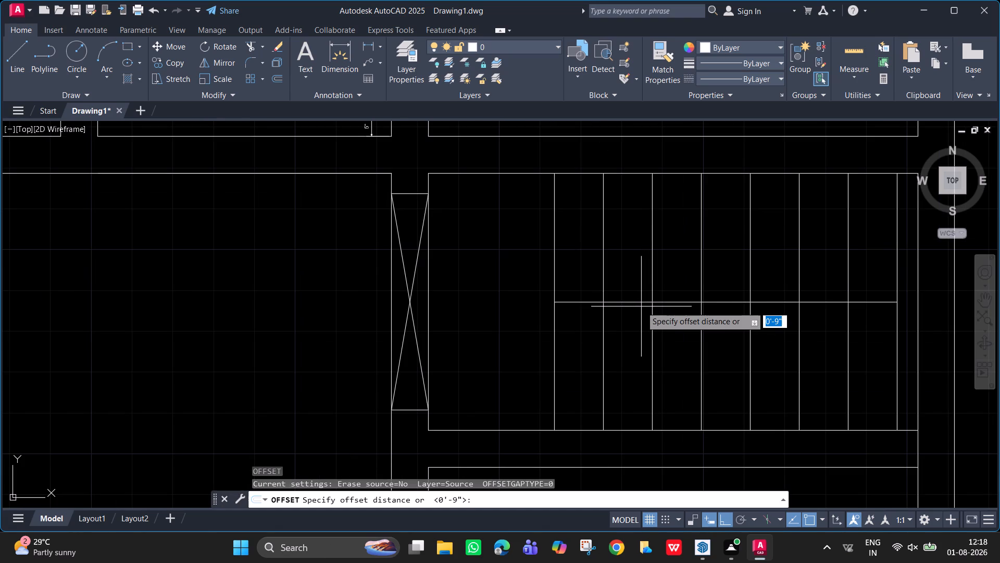
key("2")
key("Return")
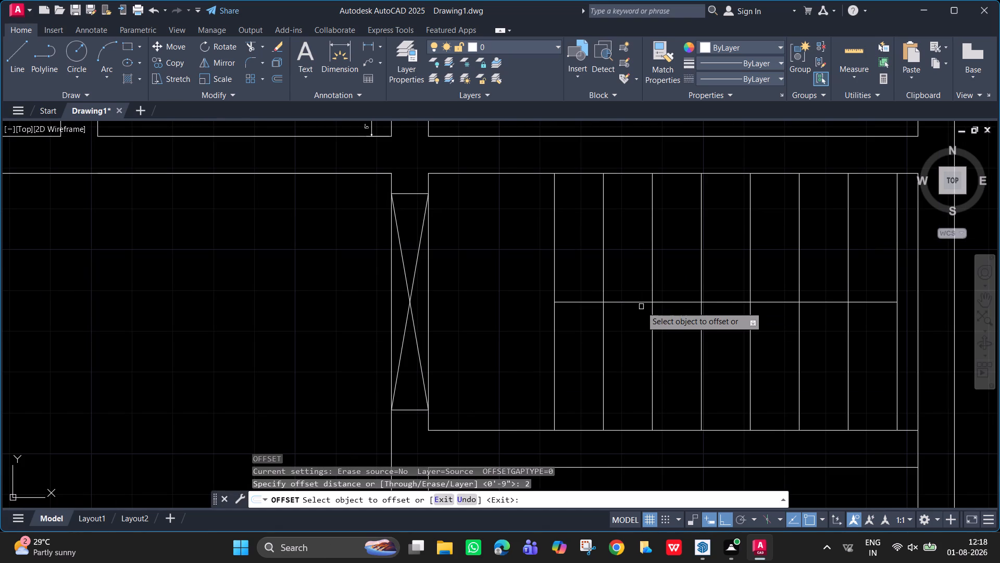
left_click(636, 304)
left_click(634, 283)
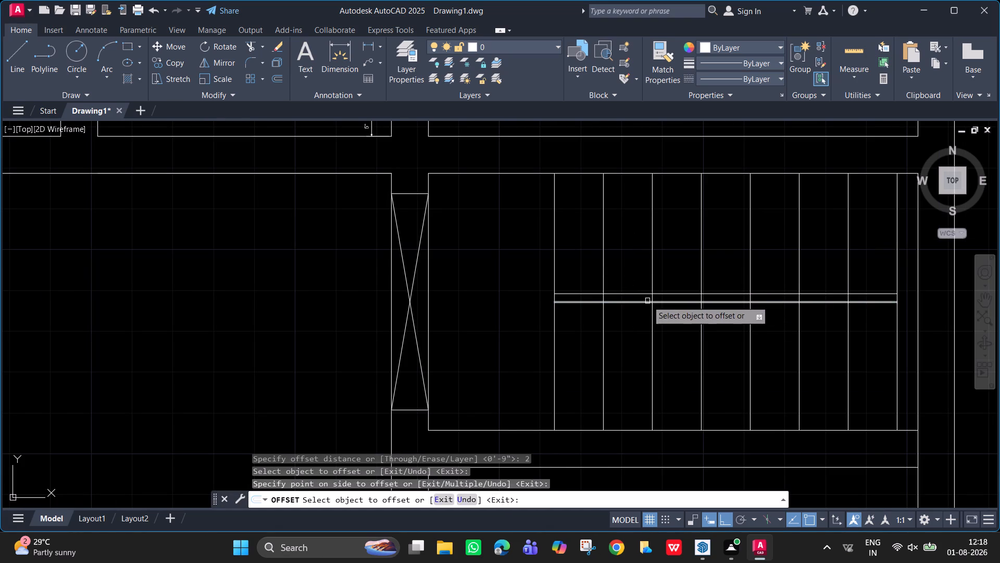
left_click(646, 302)
left_click(646, 315)
key("Escape")
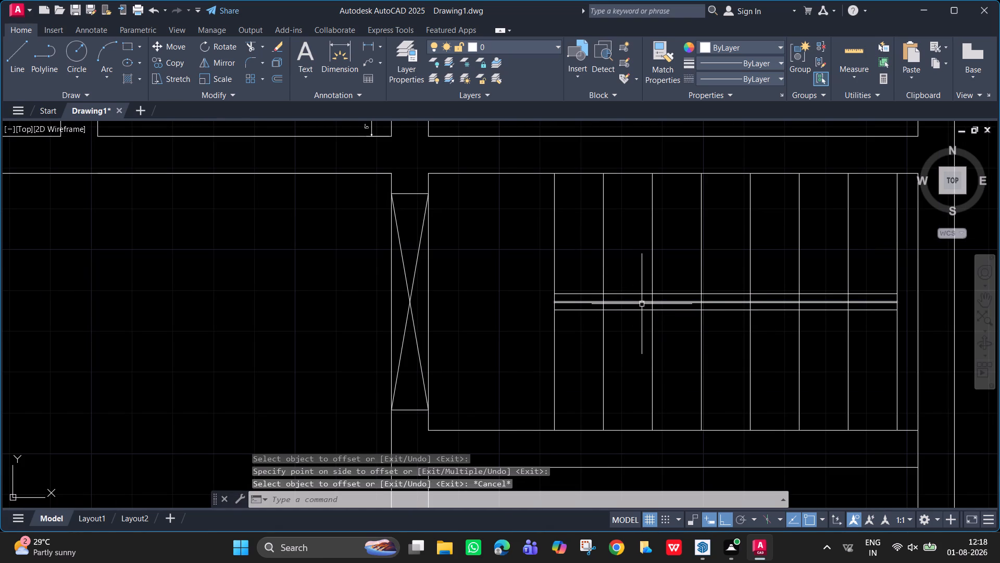
left_click(642, 304)
key("Delete")
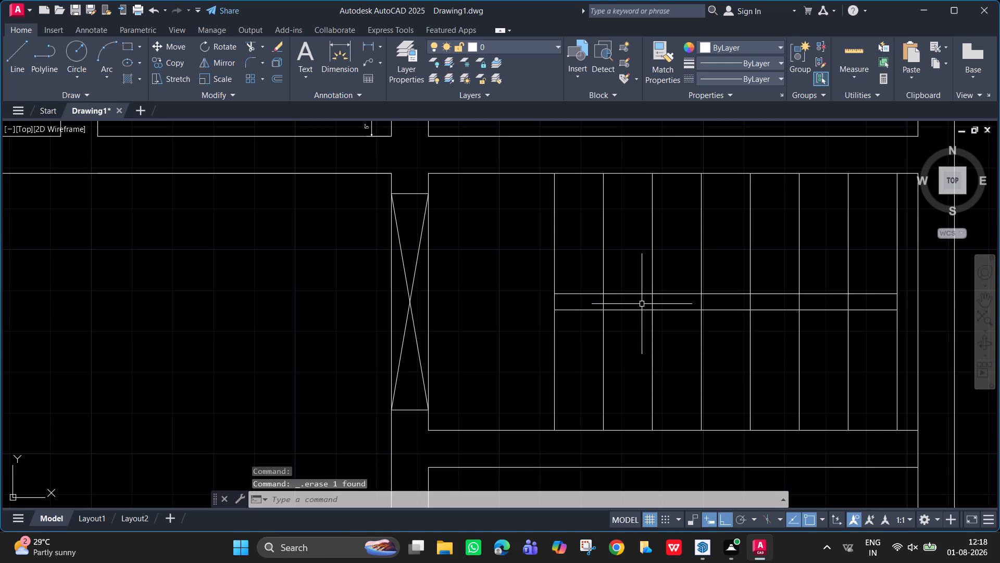
Fillet the two parallel stair divider lines together into a rounded east end.
middle_click_drag(791, 313, 629, 310)
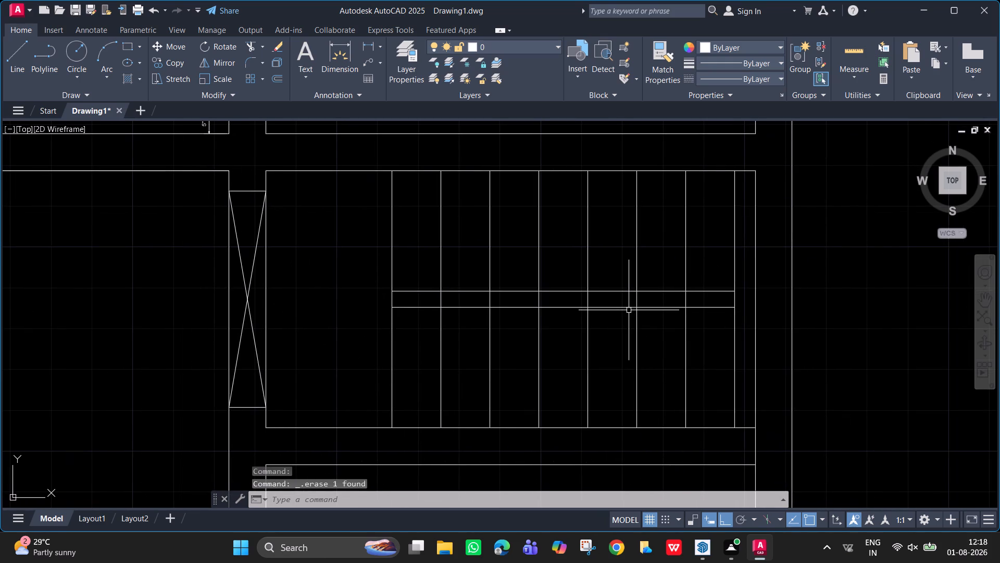
key("f")
key("Return")
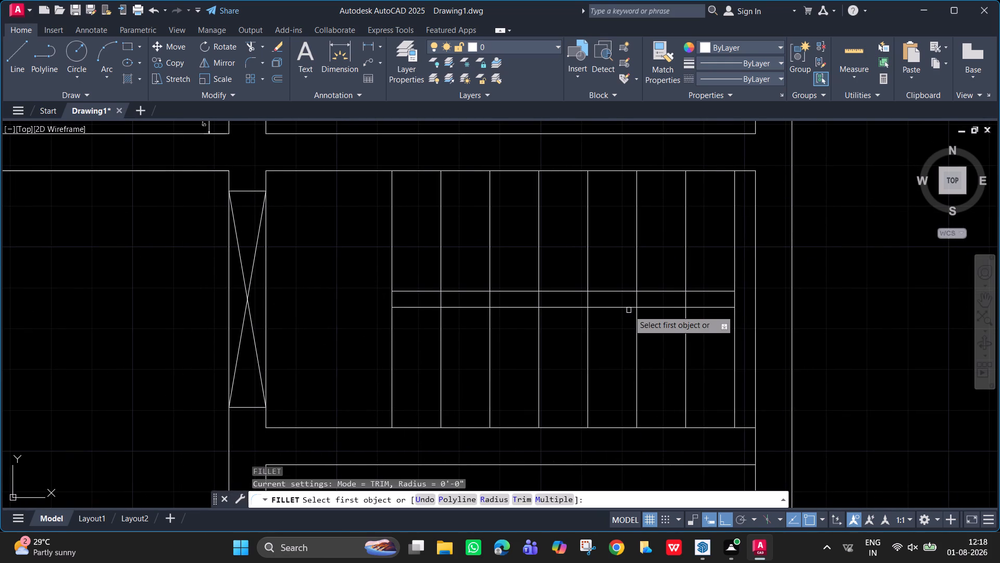
left_click(719, 291)
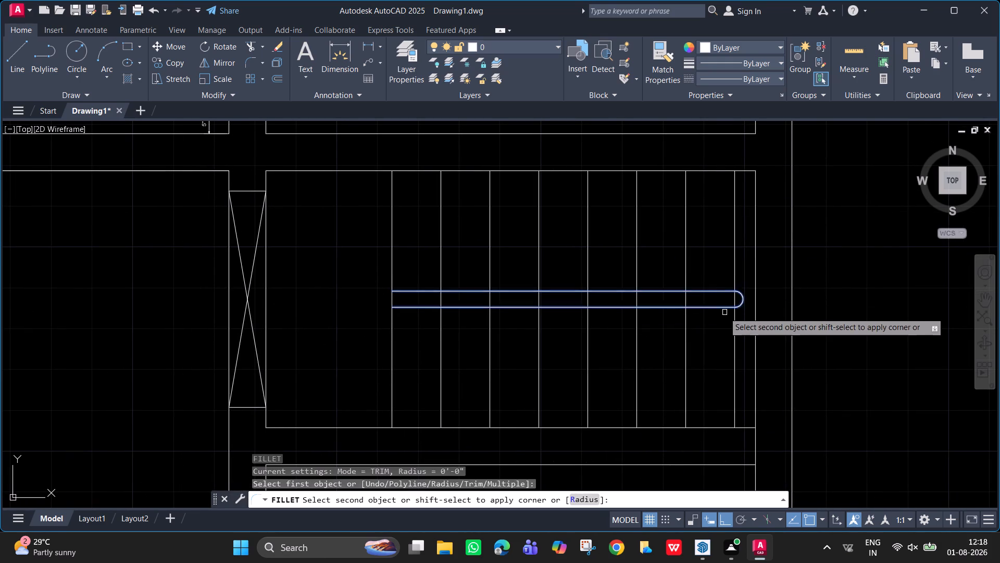
left_click(721, 310)
key("Escape")
Trim away the piece of the last stair line lying between the divider's two lines.
type("tr")
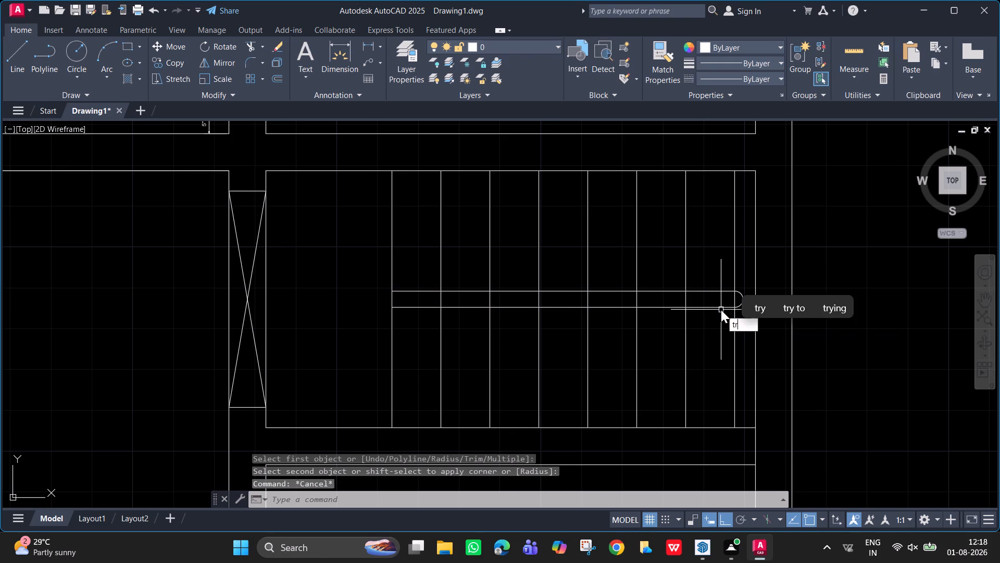
key("Return")
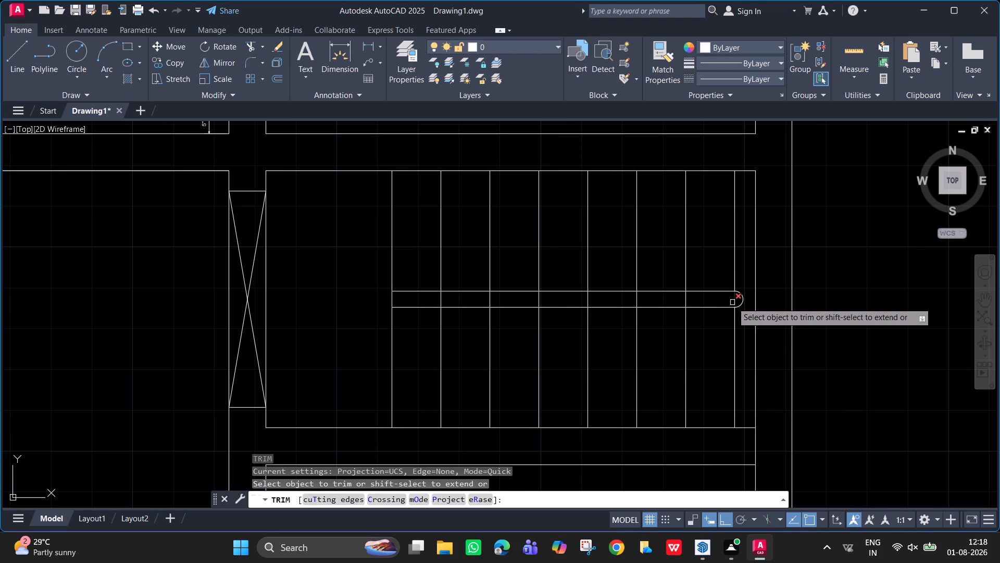
left_click(734, 302)
key("Escape")
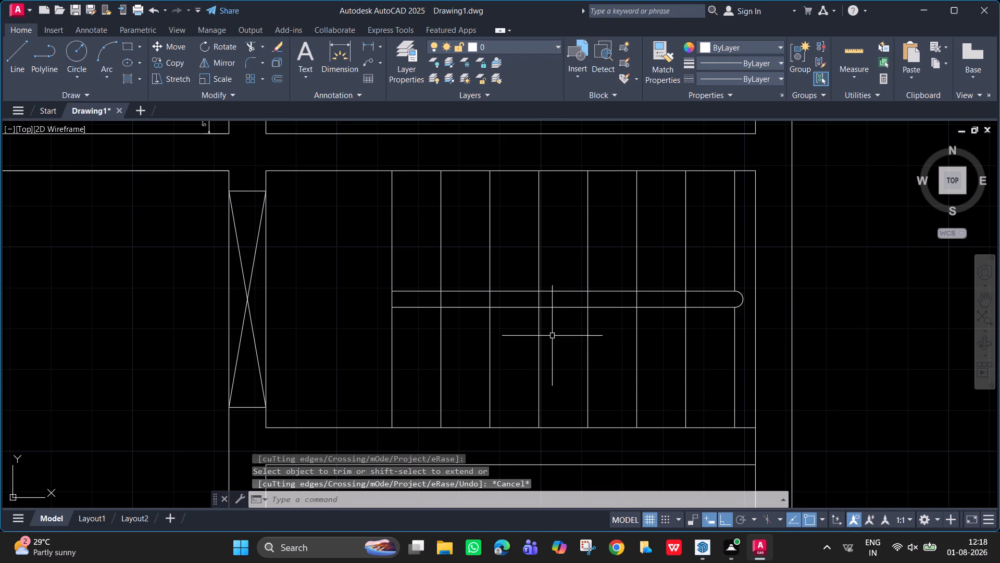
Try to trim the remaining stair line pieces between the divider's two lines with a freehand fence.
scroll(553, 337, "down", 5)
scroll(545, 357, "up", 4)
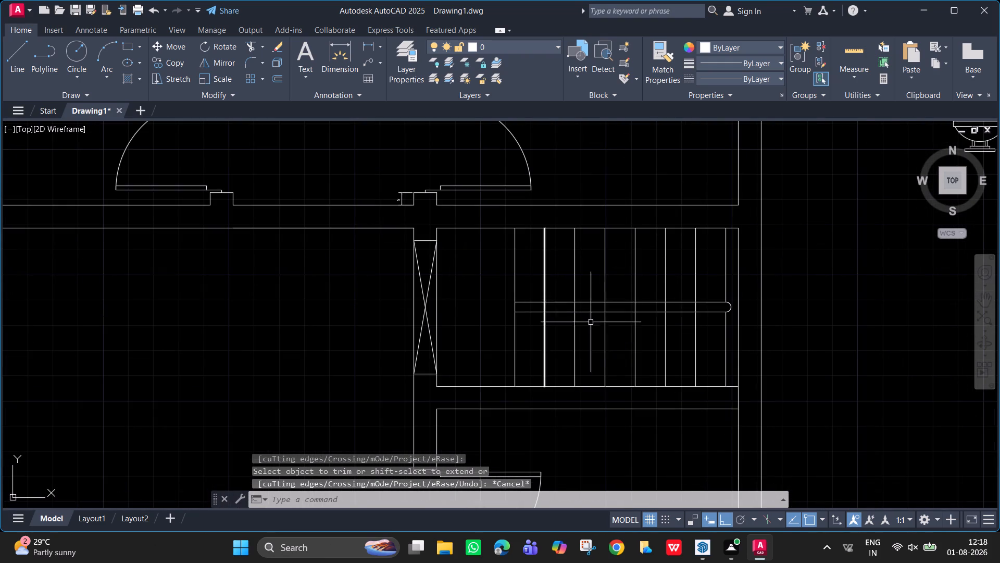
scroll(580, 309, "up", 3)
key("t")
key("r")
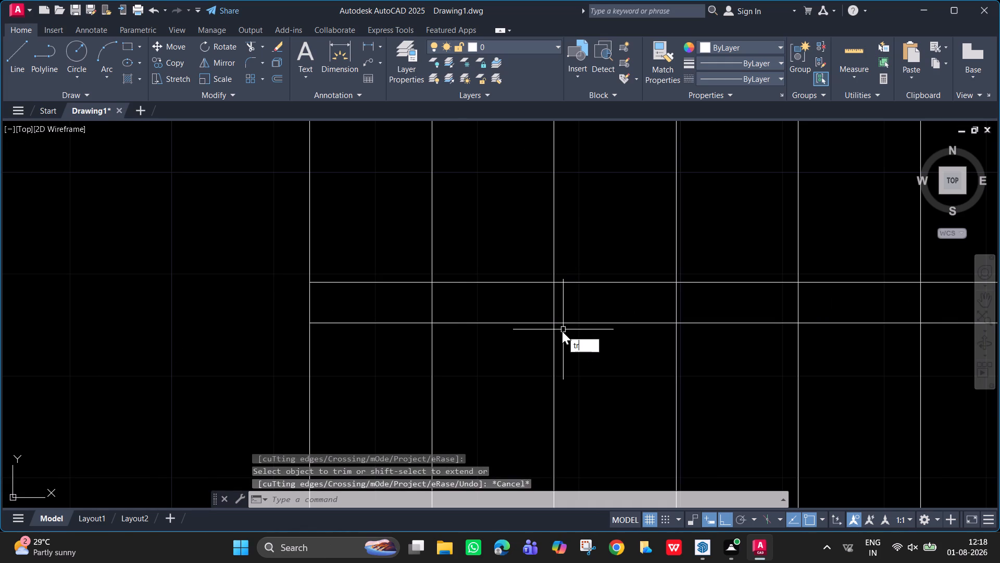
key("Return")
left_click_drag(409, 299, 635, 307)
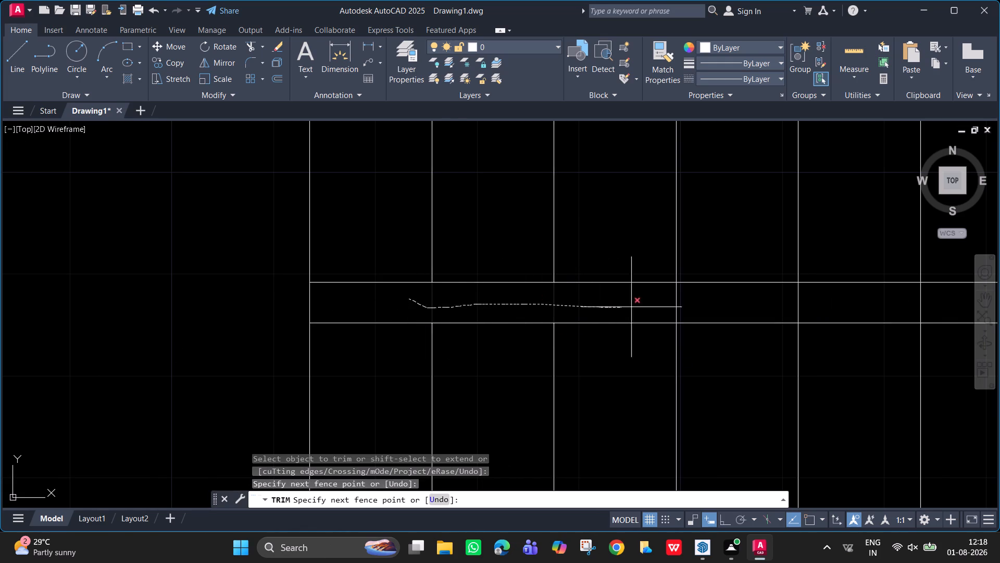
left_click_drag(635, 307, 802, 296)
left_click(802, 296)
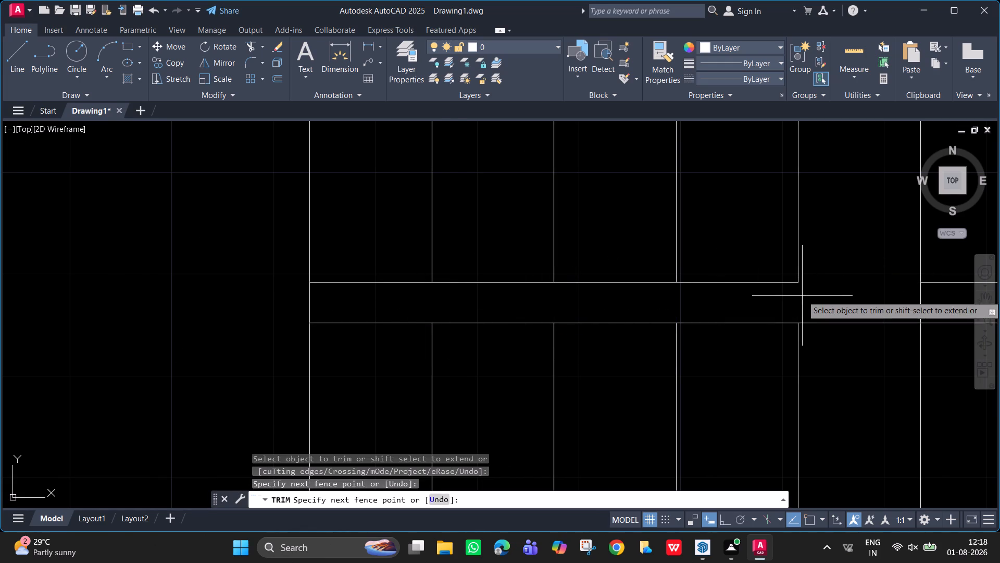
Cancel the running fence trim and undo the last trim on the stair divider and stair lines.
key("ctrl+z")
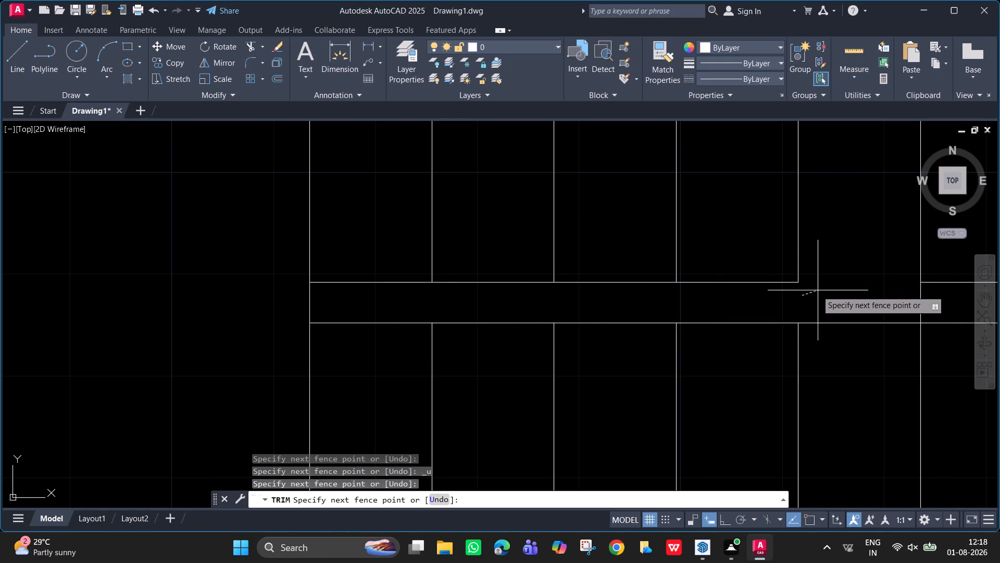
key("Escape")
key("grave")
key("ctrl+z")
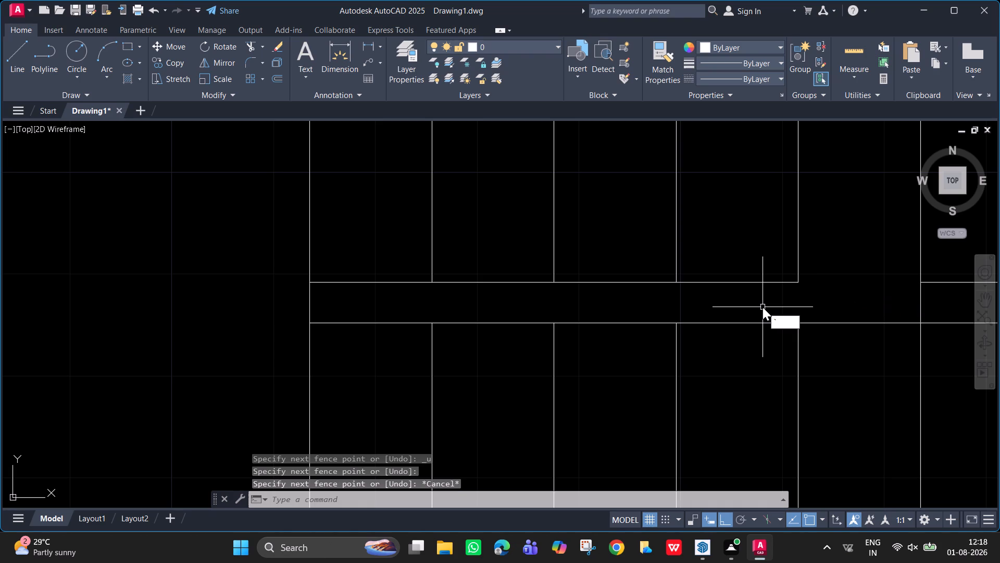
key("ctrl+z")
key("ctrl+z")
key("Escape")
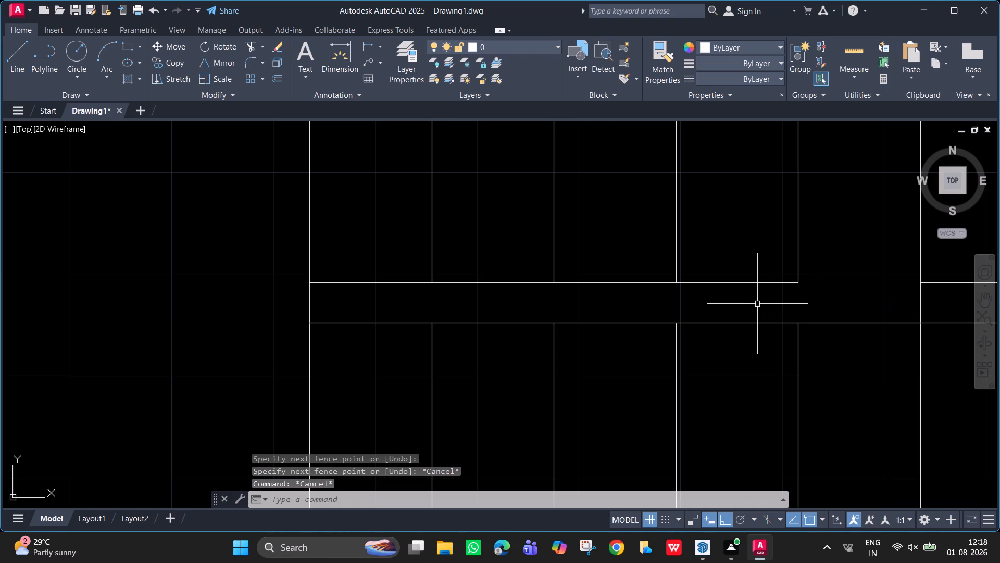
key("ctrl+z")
Trim away the stair line pieces between the divider's two parallel lines with a freehand fence, including the leftover piece near the rounded end.
type("tr")
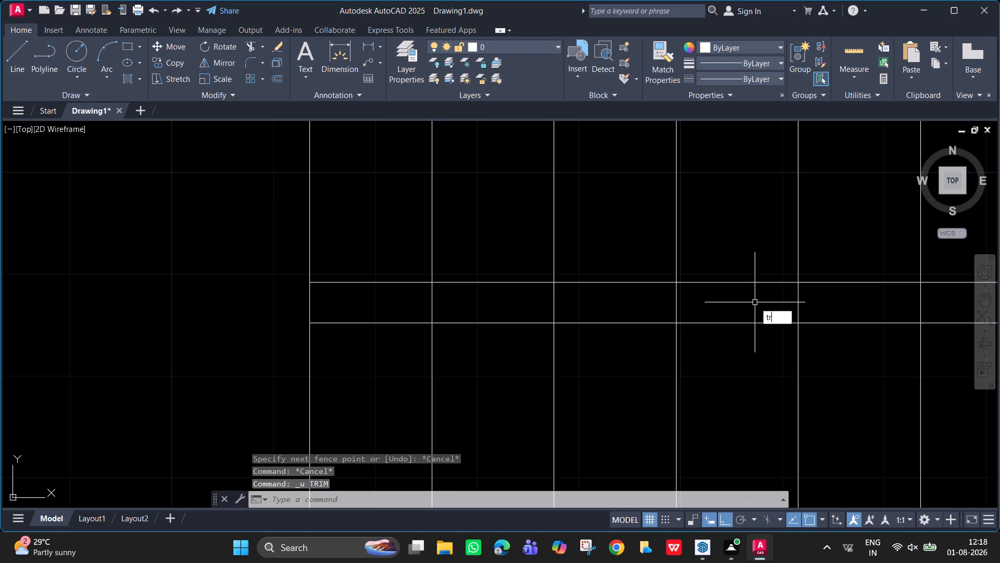
key("Return")
left_click_drag(392, 312, 494, 313)
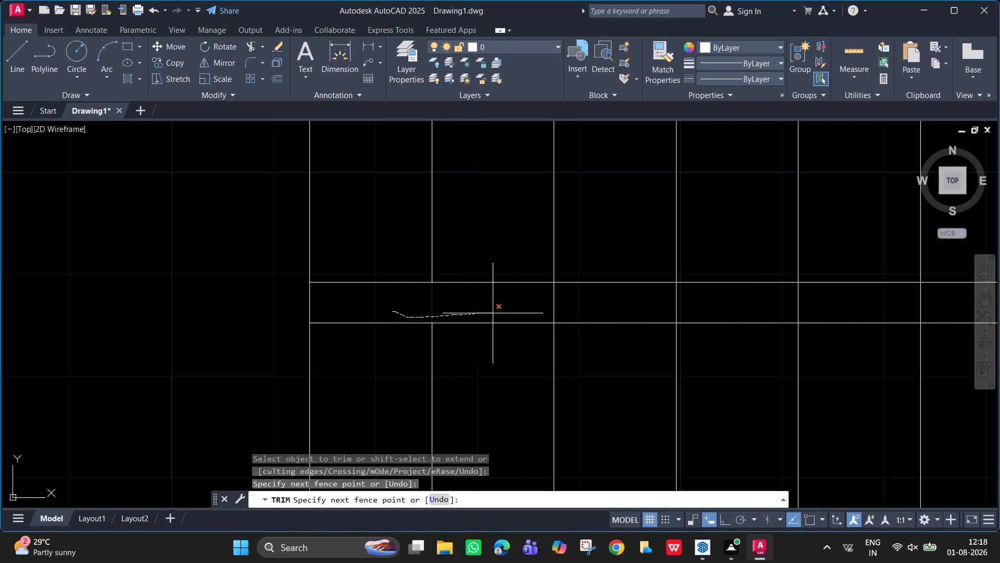
left_click_drag(494, 313, 891, 305)
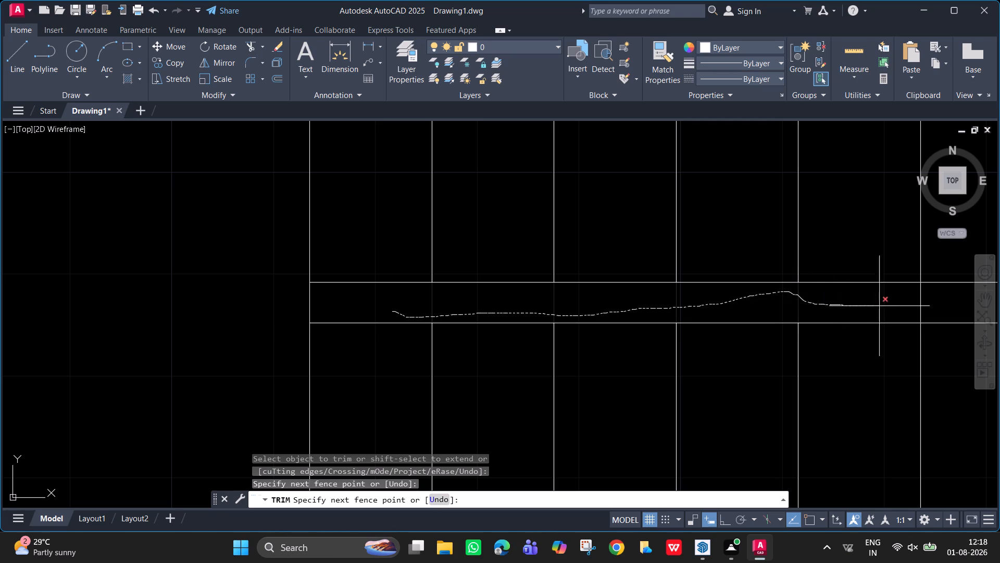
left_click_drag(891, 305, 943, 304)
scroll(846, 313, "down", 3)
middle_click_drag(775, 319, 365, 358)
scroll(365, 358, "up", 2)
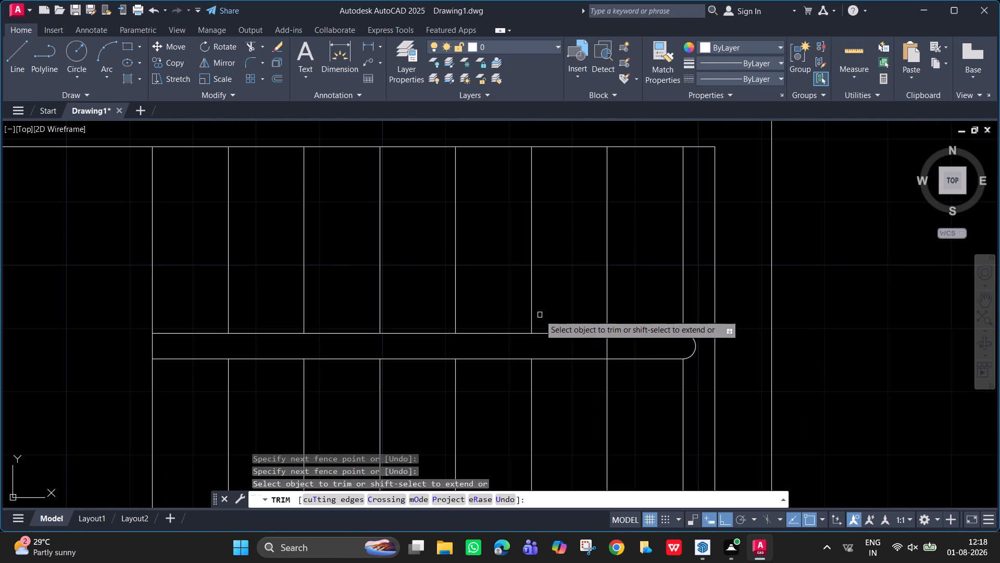
left_click(609, 348)
scroll(646, 341, "down", 2)
key("Escape")
Switch the spare toilet block east of the second plan to the Round (Plan) view.
scroll(561, 309, "down", 4)
middle_click_drag(562, 310, 741, 271)
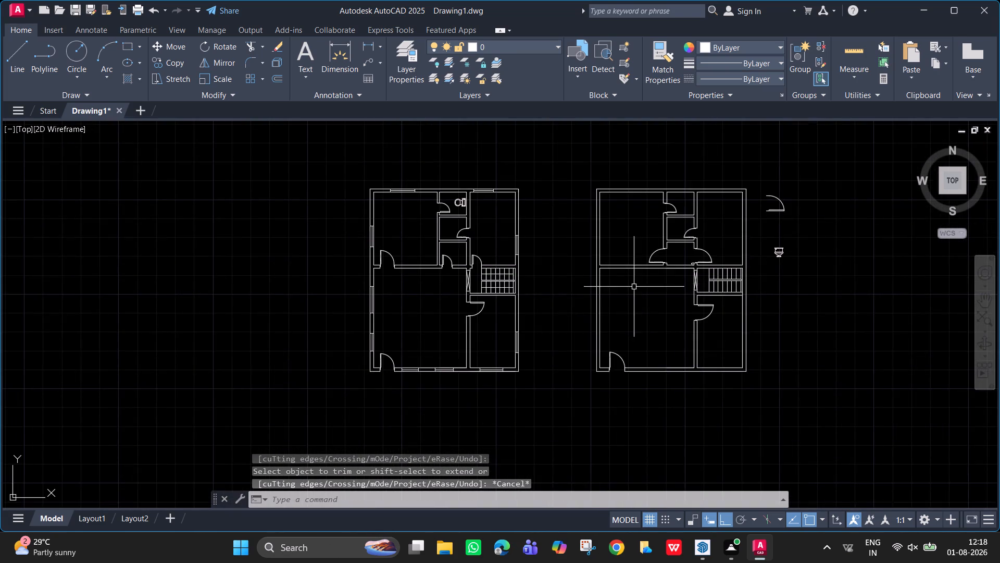
scroll(628, 289, "down", 1)
scroll(631, 292, "up", 2)
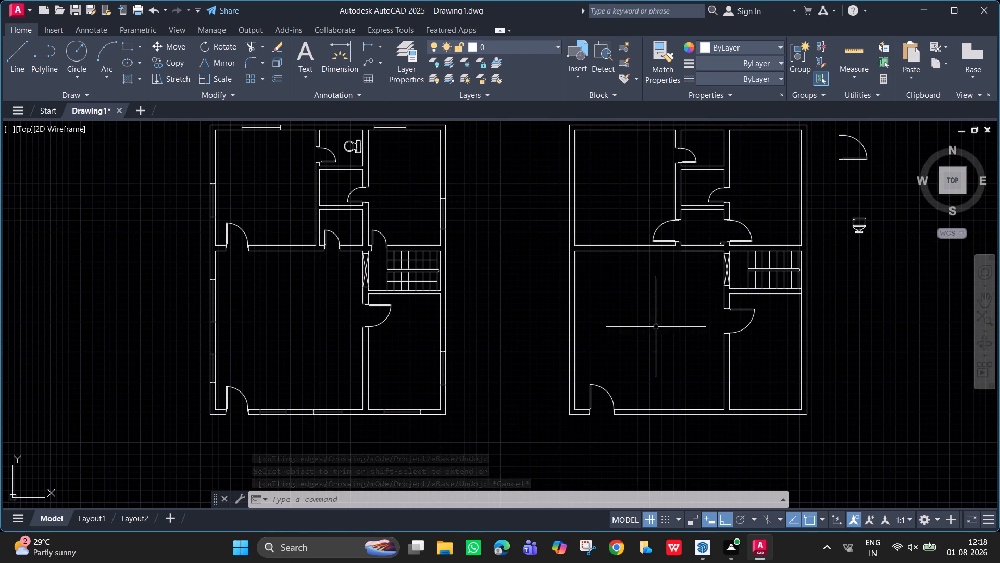
left_click(860, 228)
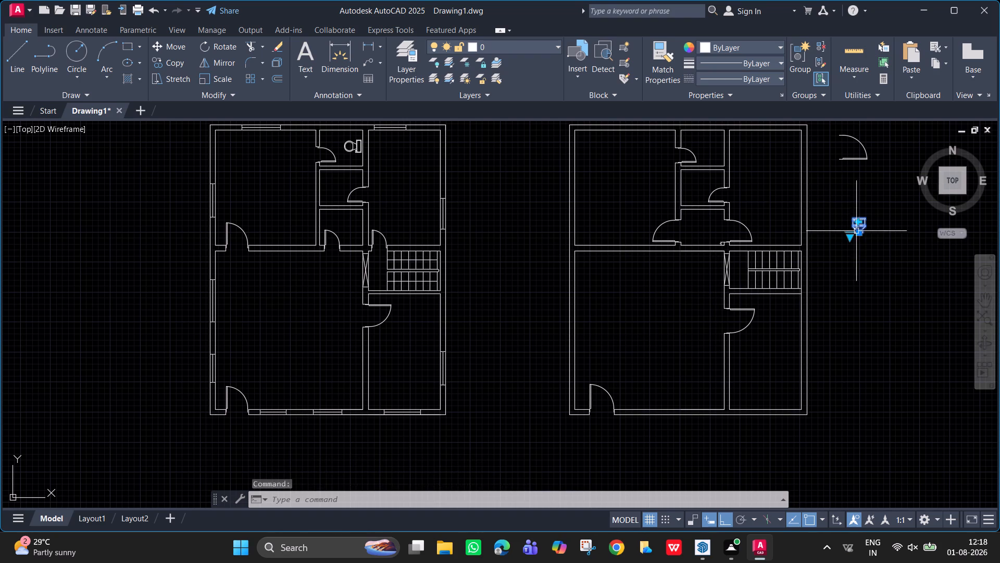
left_click(851, 238)
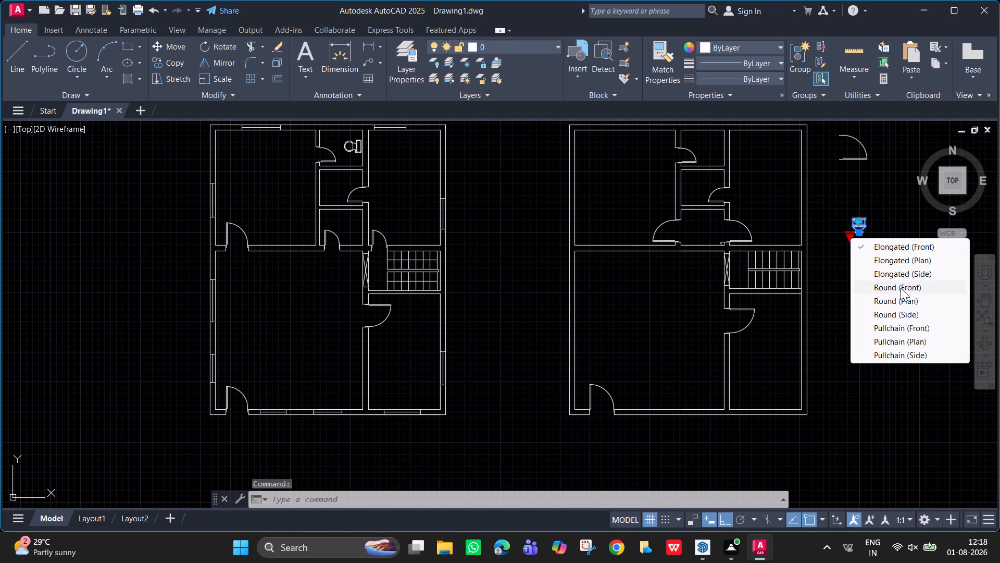
left_click(904, 301)
Rotate the spare toilet block a quarter turn clockwise about its tank's corner, so that the tank faces east.
scroll(848, 255, "up", 3)
scroll(885, 237, "down", 3)
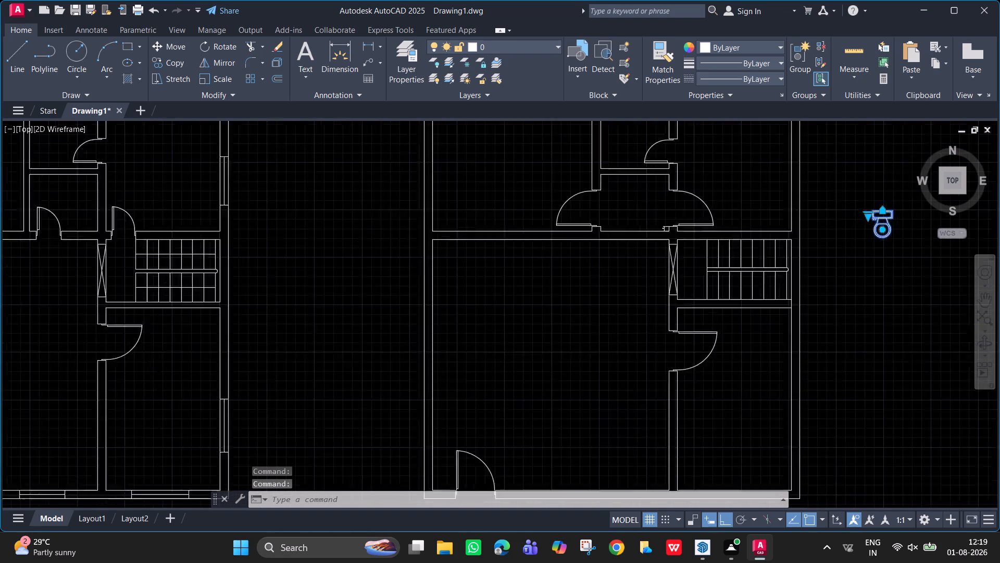
middle_click_drag(856, 266, 842, 341)
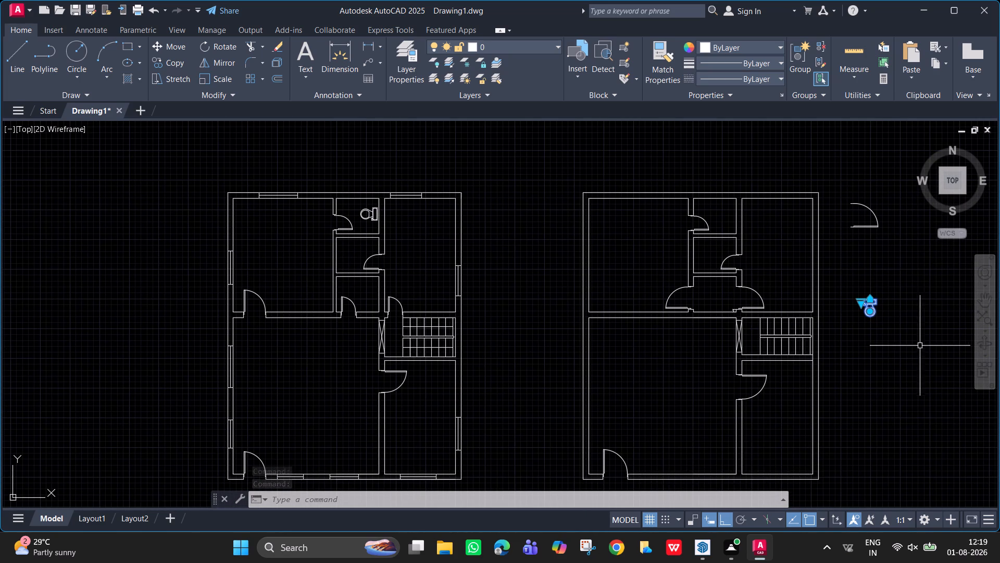
scroll(861, 320, "up", 2)
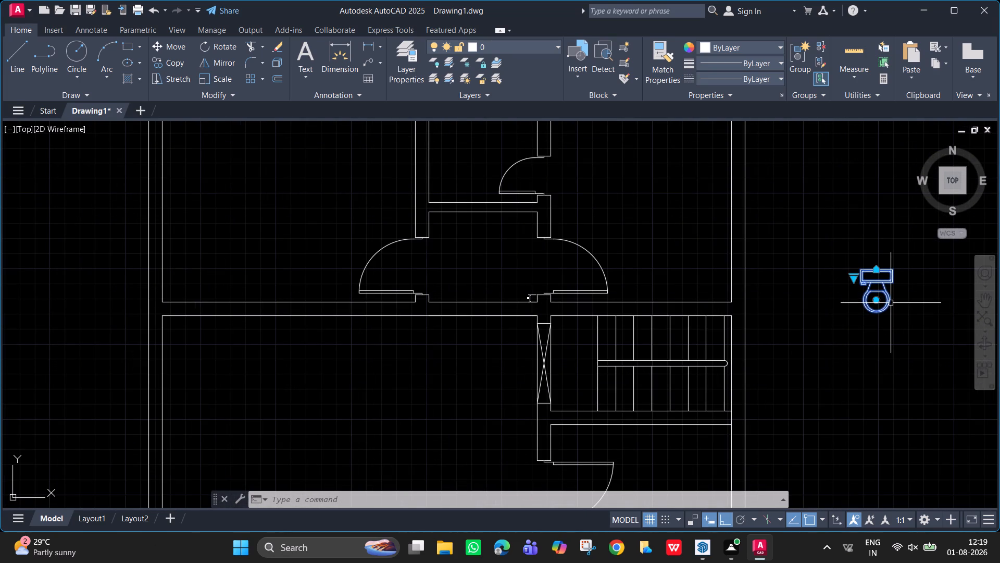
type("ro")
key("Return")
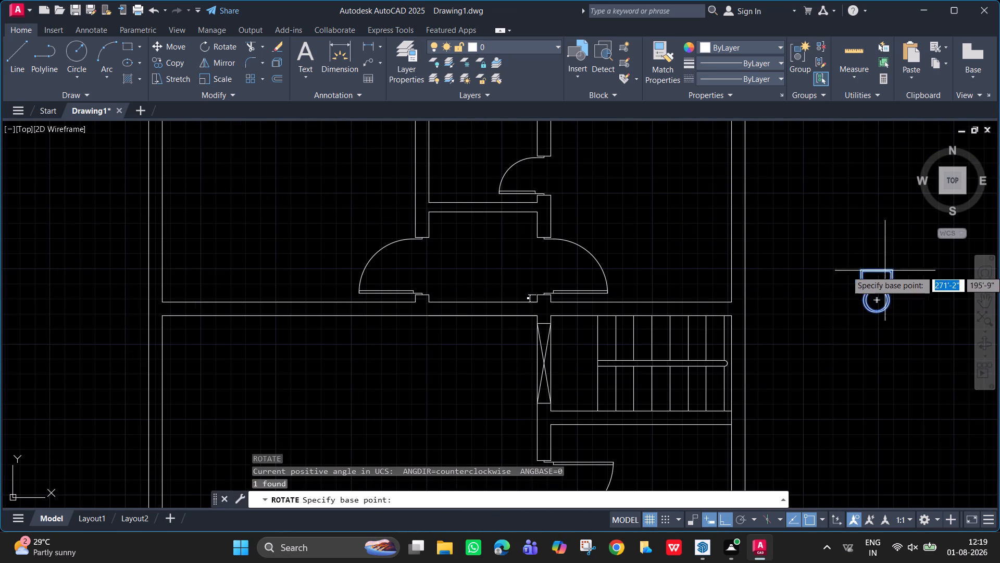
left_click(893, 268)
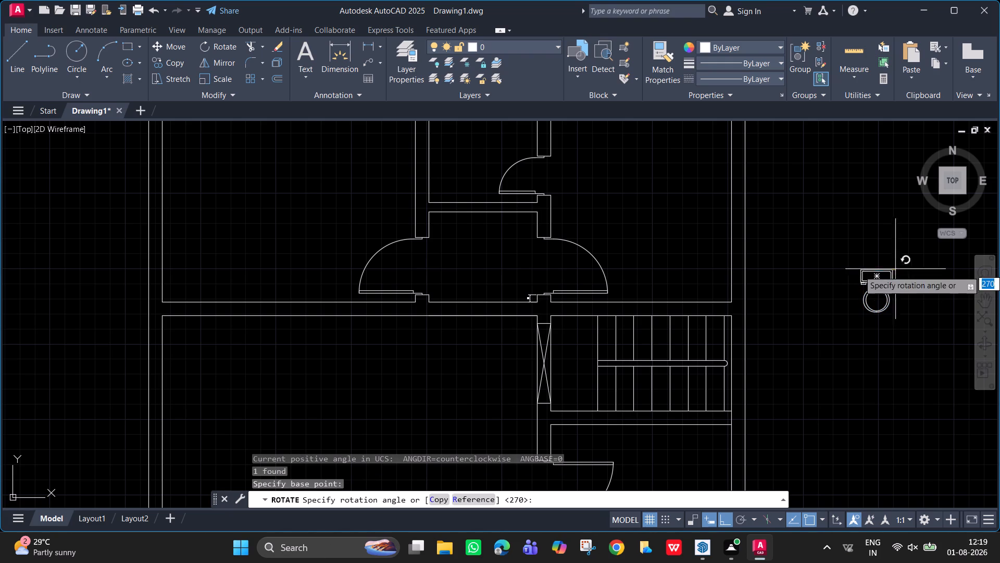
left_click(903, 306)
Move the toilet block with Ortho off into the second plan's northernmost toilet room, with its tank against the east wall.
left_click(887, 265)
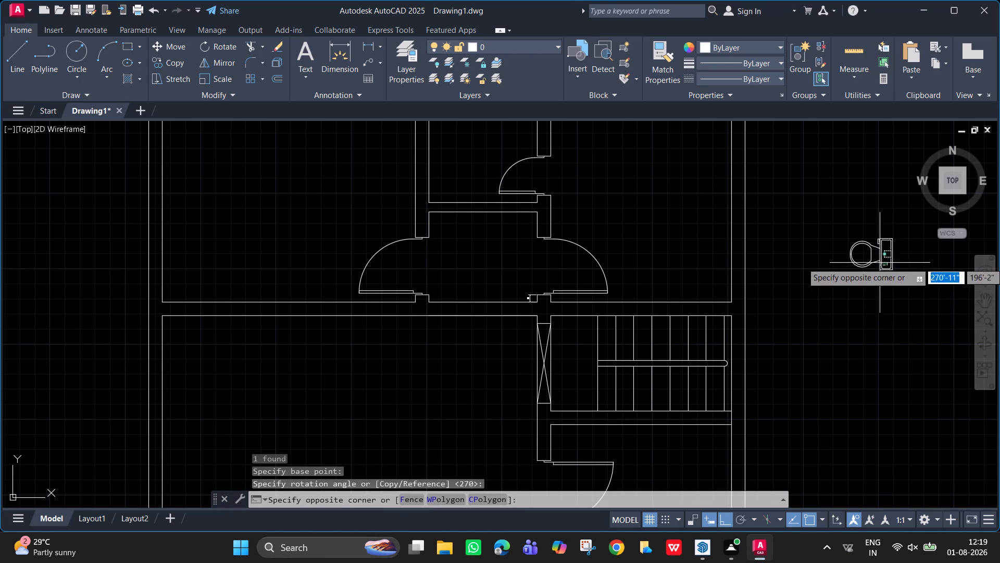
left_click(866, 261)
key("m")
key("Return")
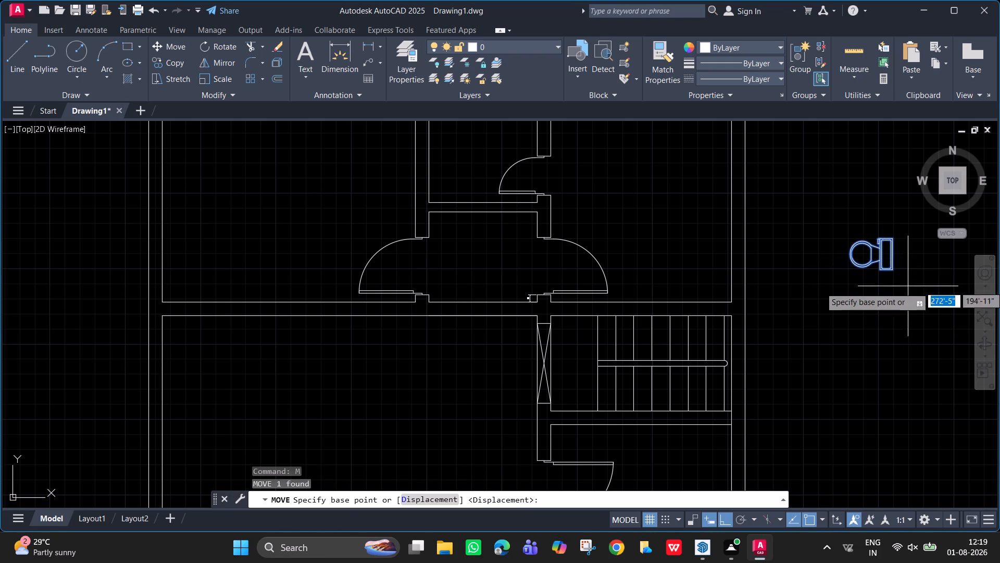
left_click(894, 272)
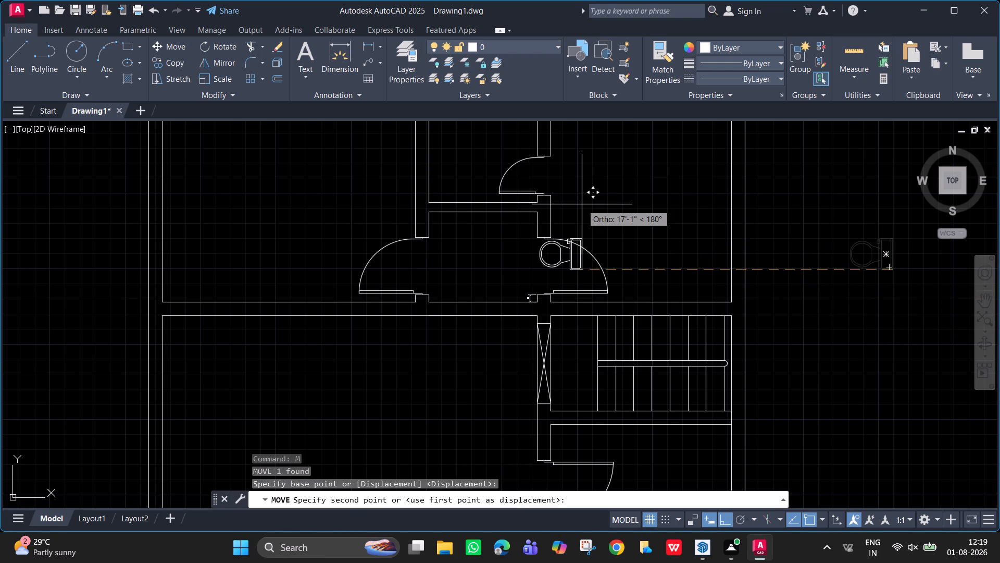
key("super+p")
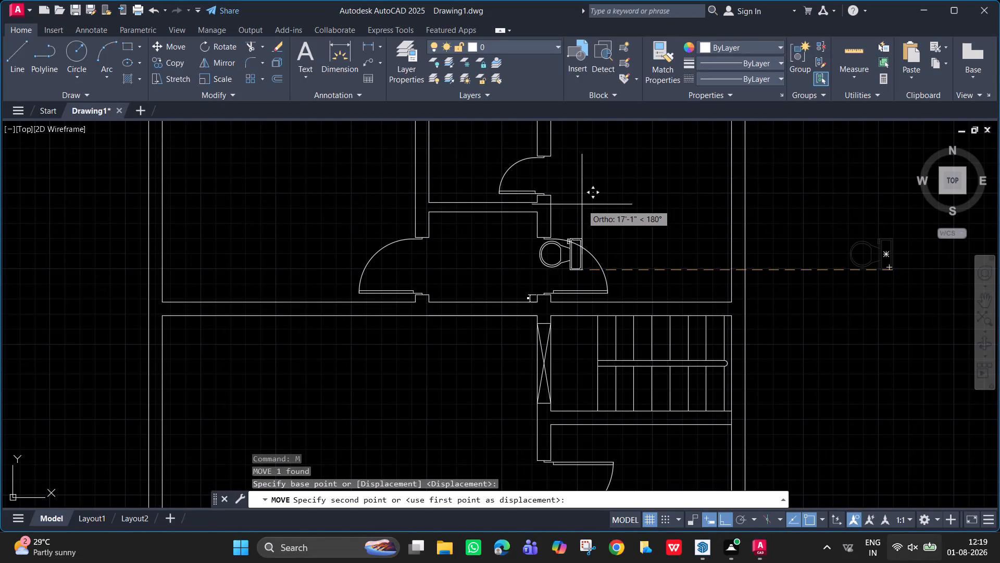
key("F8")
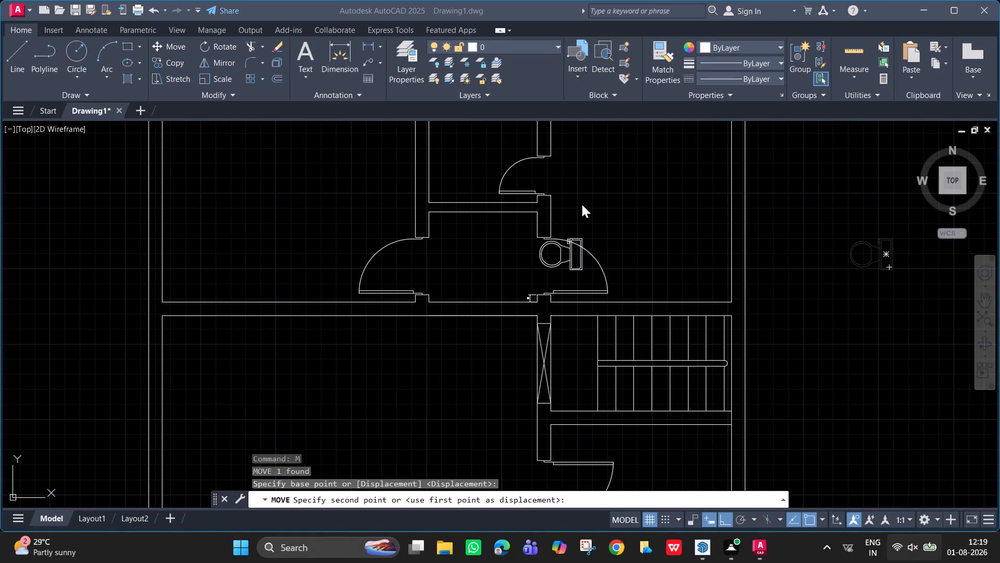
key("F8")
scroll(744, 248, "down", 2)
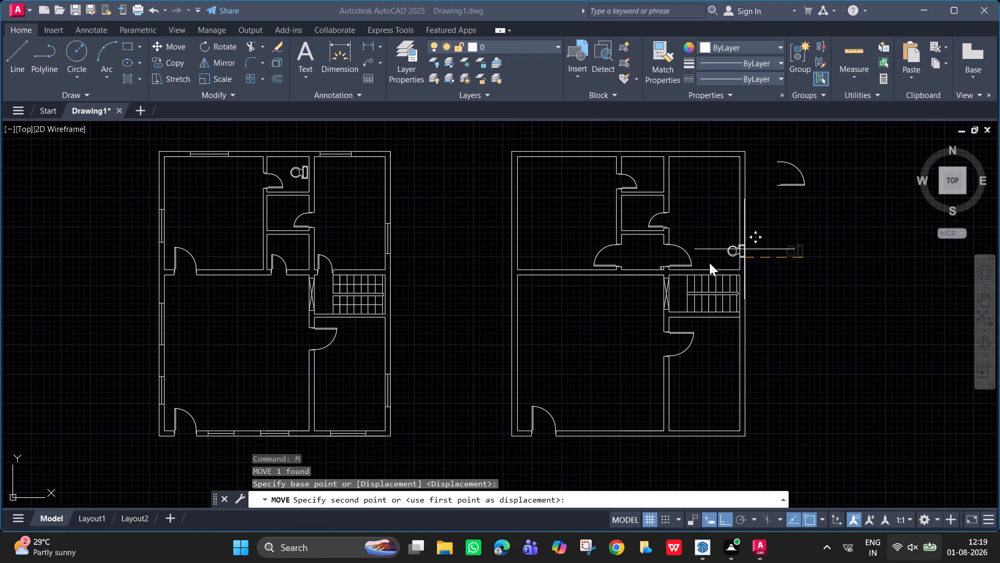
scroll(728, 248, "up", 4)
scroll(728, 247, "down", 3)
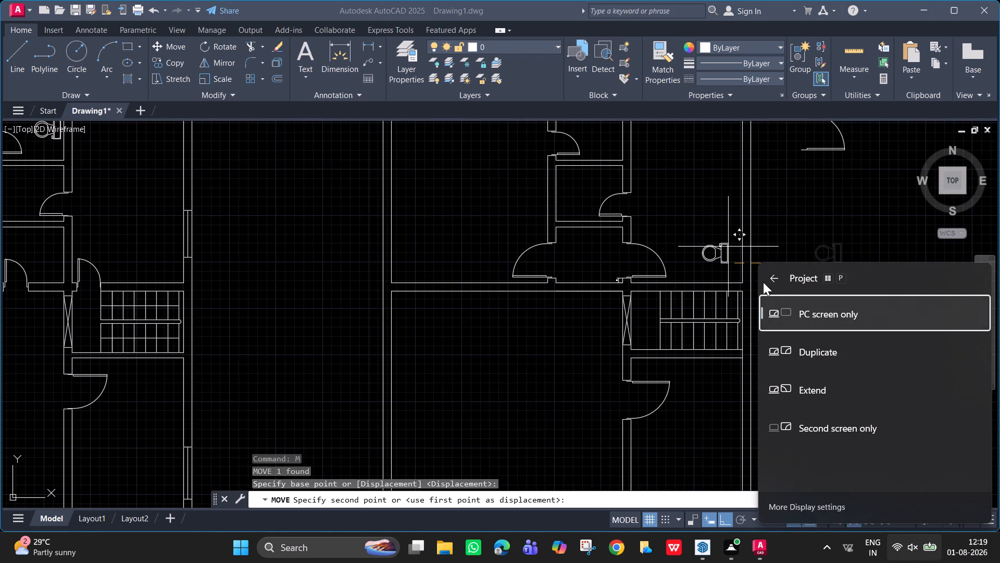
left_click(768, 280)
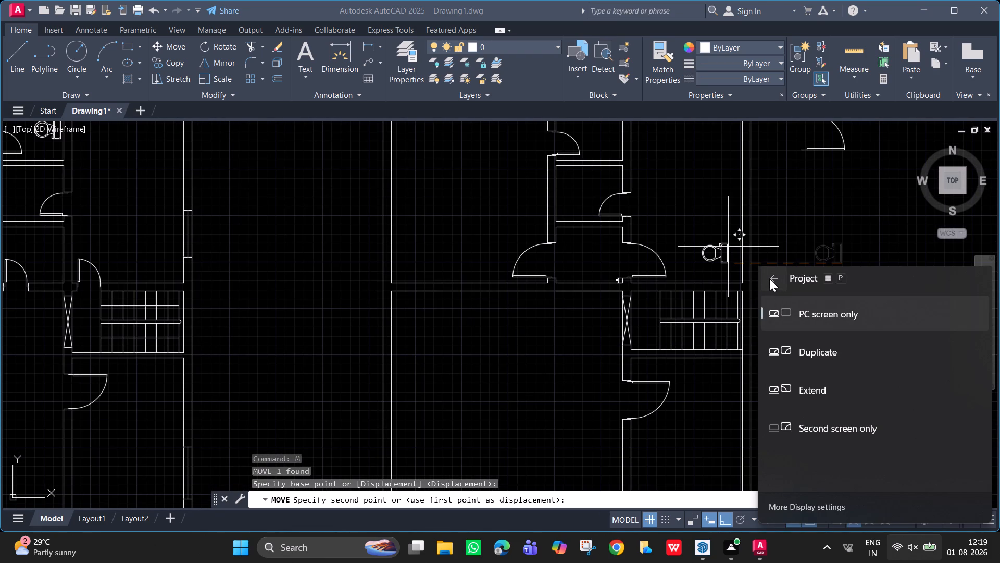
left_click(770, 279)
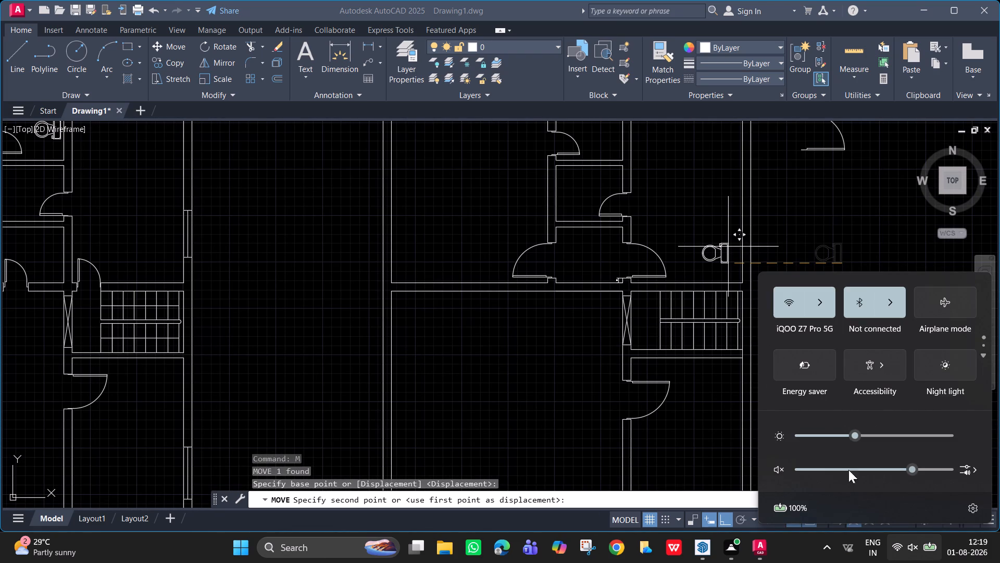
left_click(903, 556)
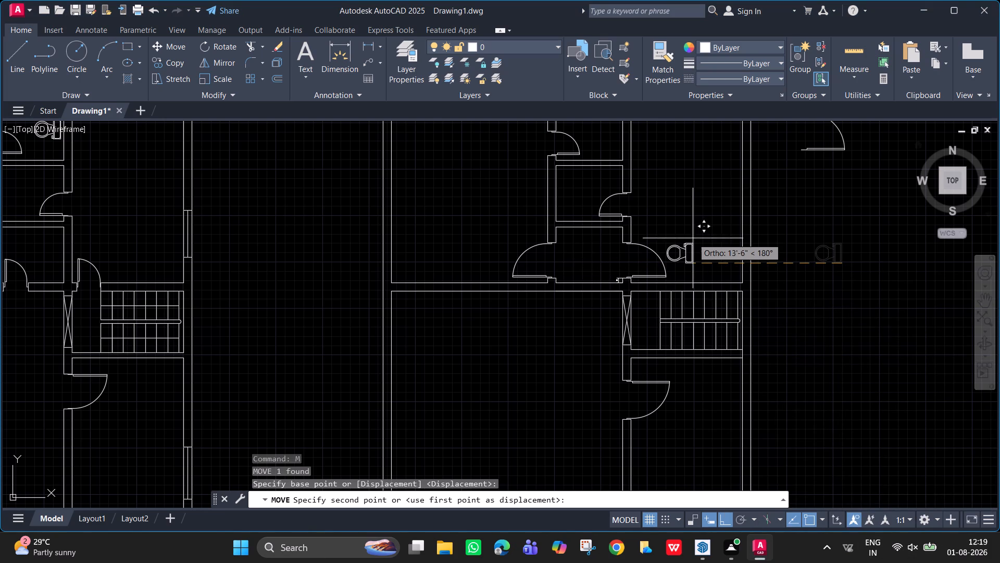
key("F8")
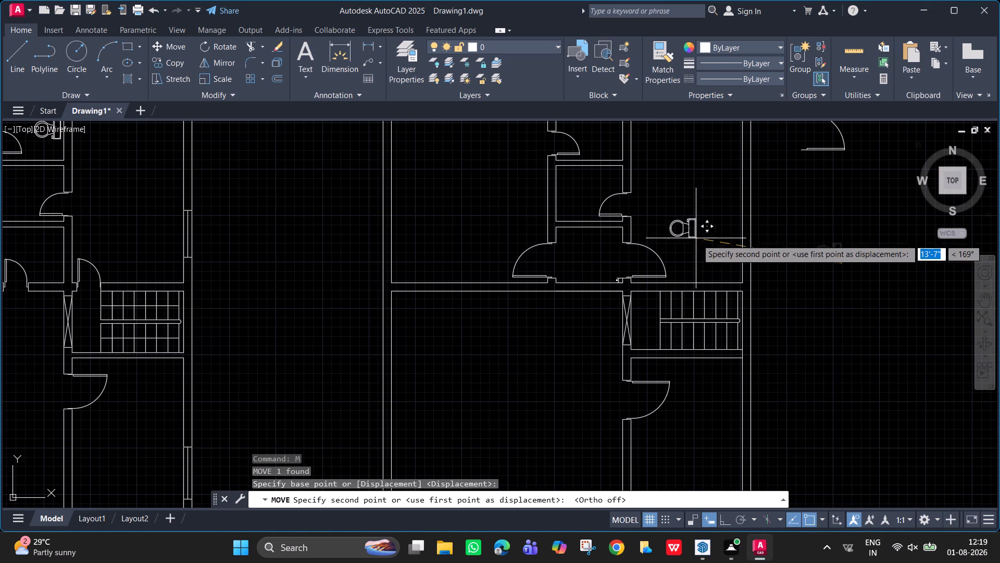
middle_click_drag(616, 214, 614, 407)
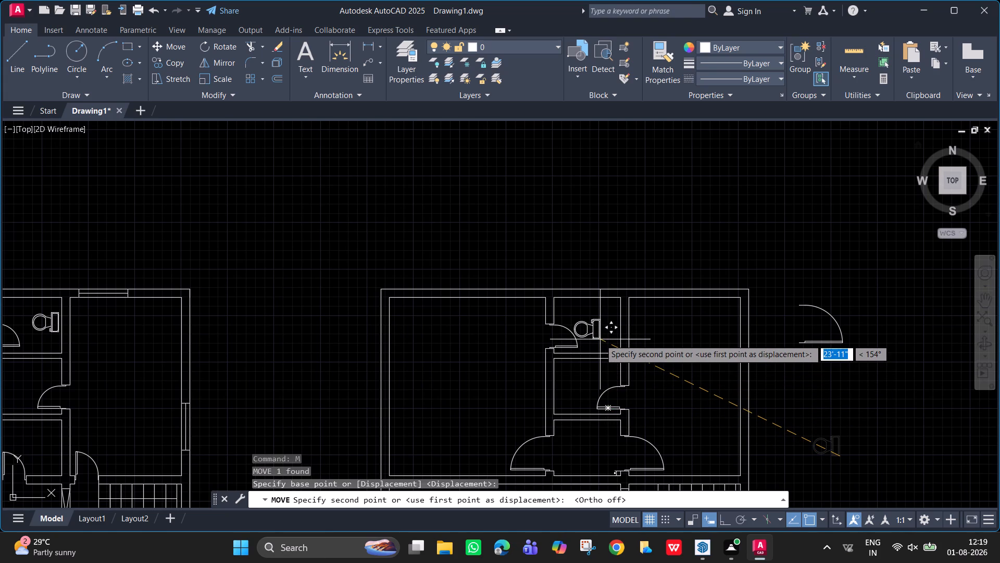
scroll(600, 339, "up", 3)
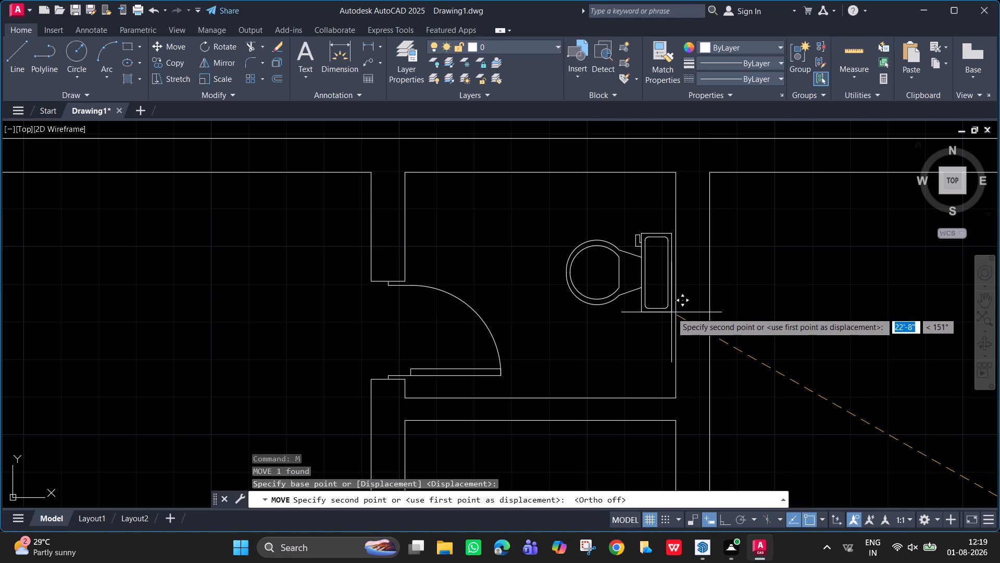
left_click(671, 312)
Copy the toilet block from the second plan's northernmost toilet room into the toilet room directly south of it.
scroll(812, 416, "down", 2)
middle_click_drag(820, 414, 696, 285)
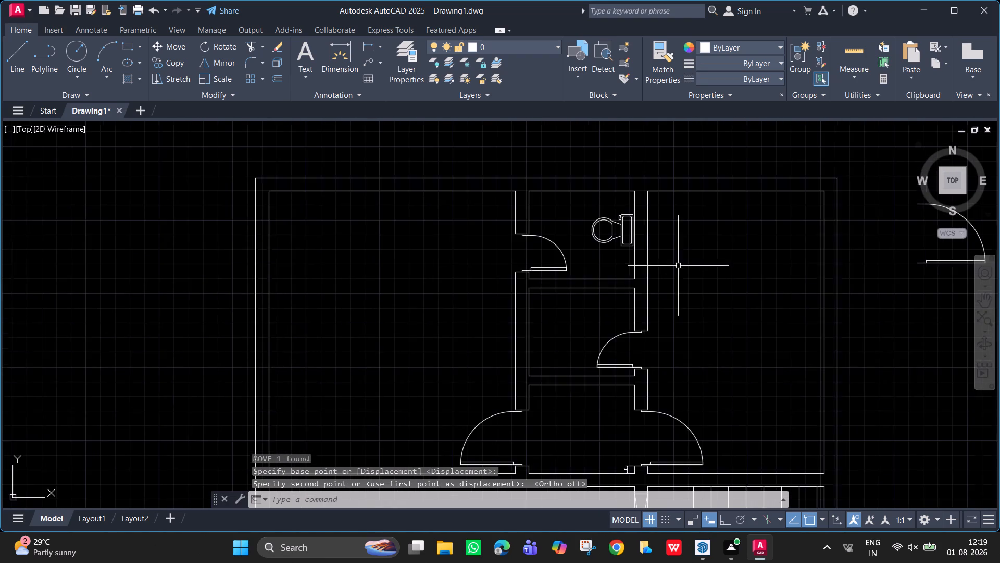
scroll(779, 348, "down", 2)
middle_click_drag(771, 383, 677, 328)
scroll(604, 279, "up", 3)
middle_click_drag(605, 268, 567, 288)
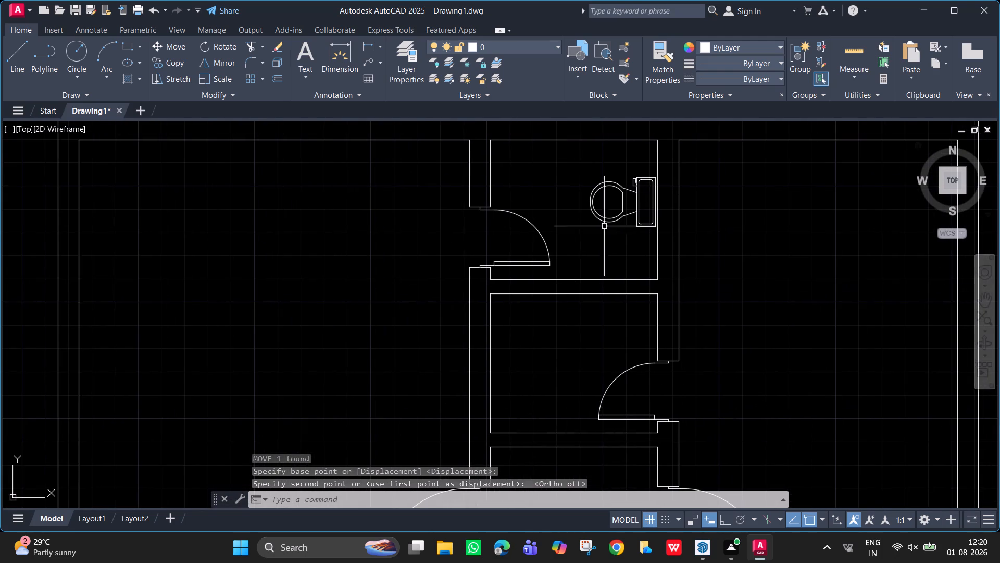
left_click(636, 222)
type("co")
key("Return")
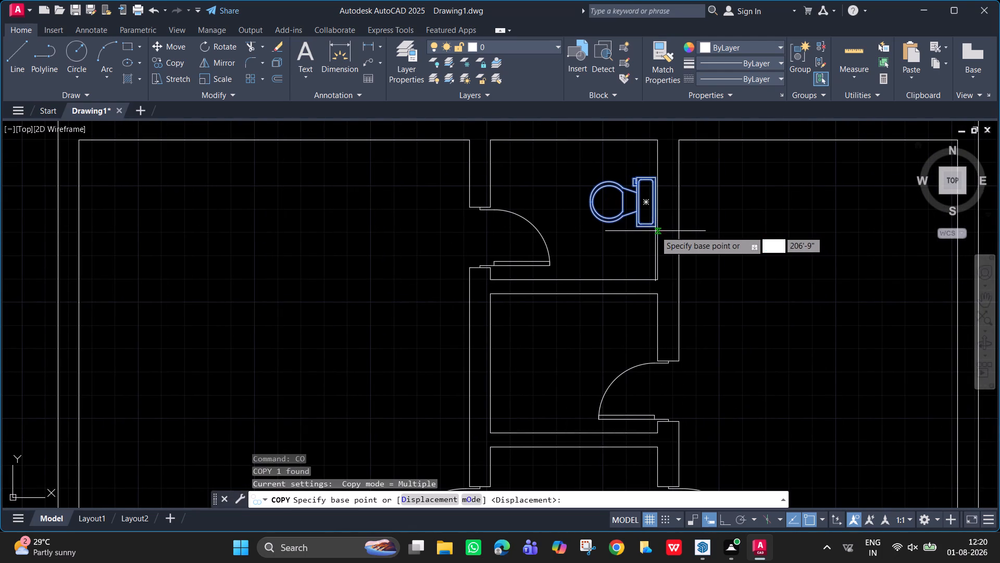
left_click(655, 228)
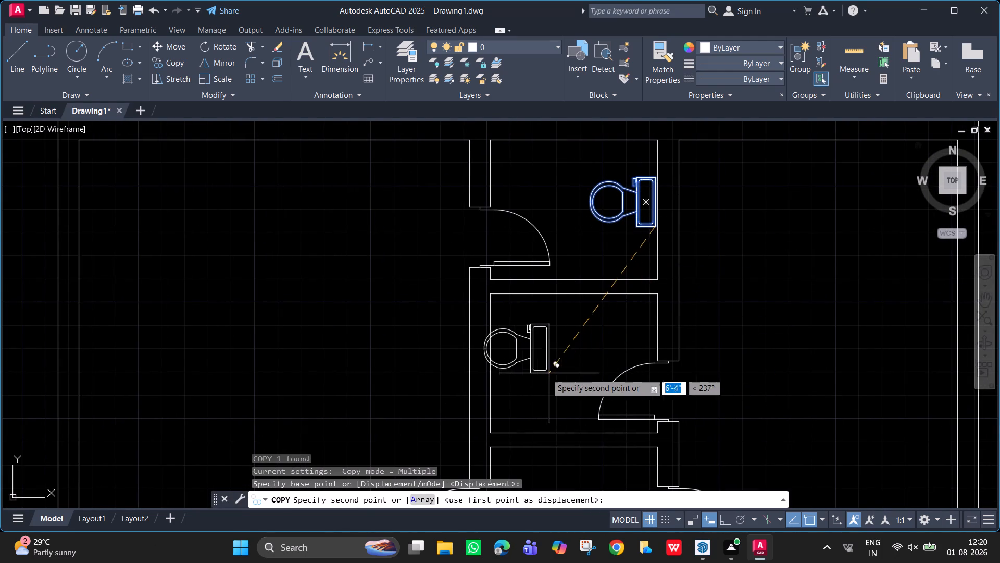
left_click(569, 372)
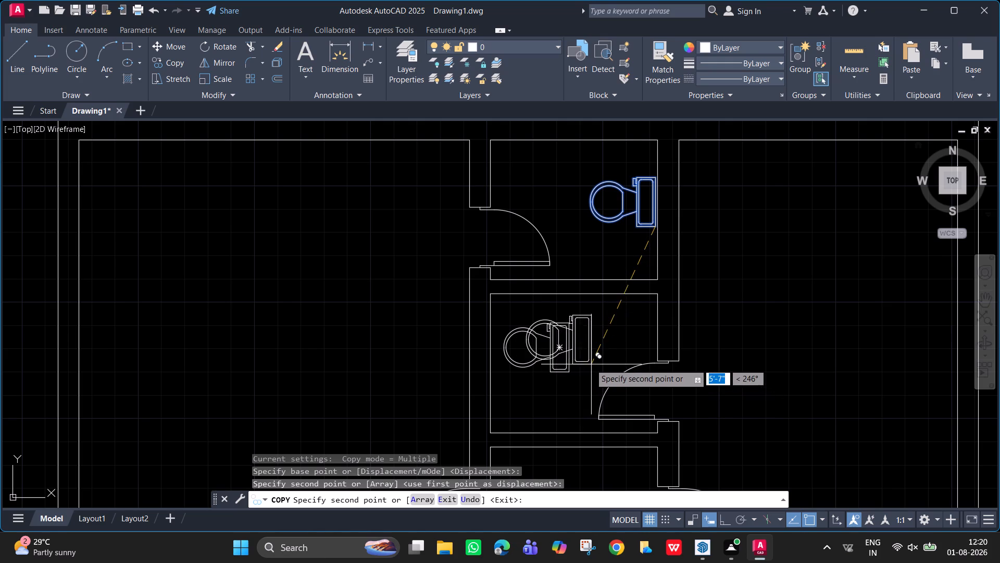
key("Escape")
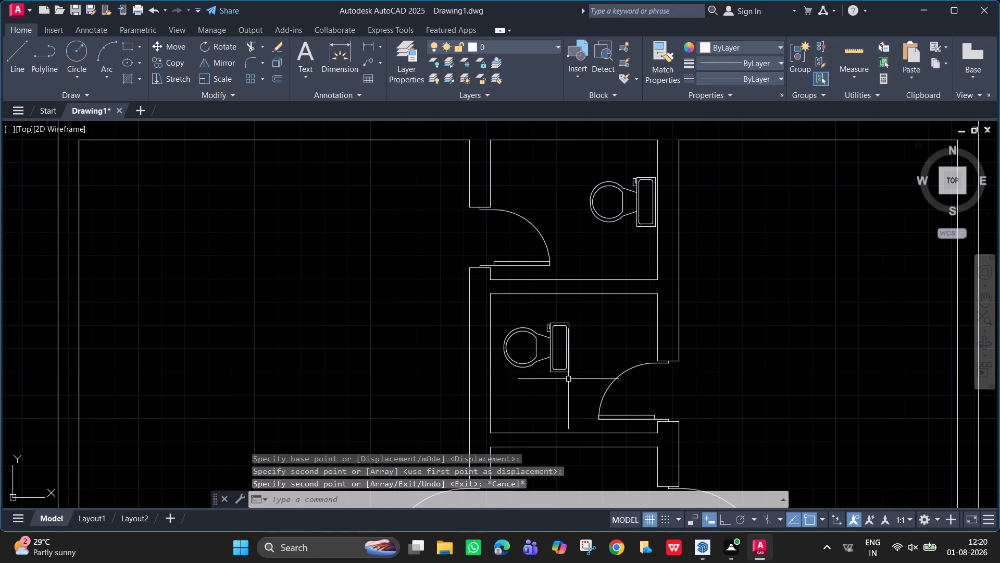
Mirror the copied toilet block across a vertical line with Ortho on, erasing the source, so that its tank faces west.
type("mi")
key("Return")
left_click(553, 360)
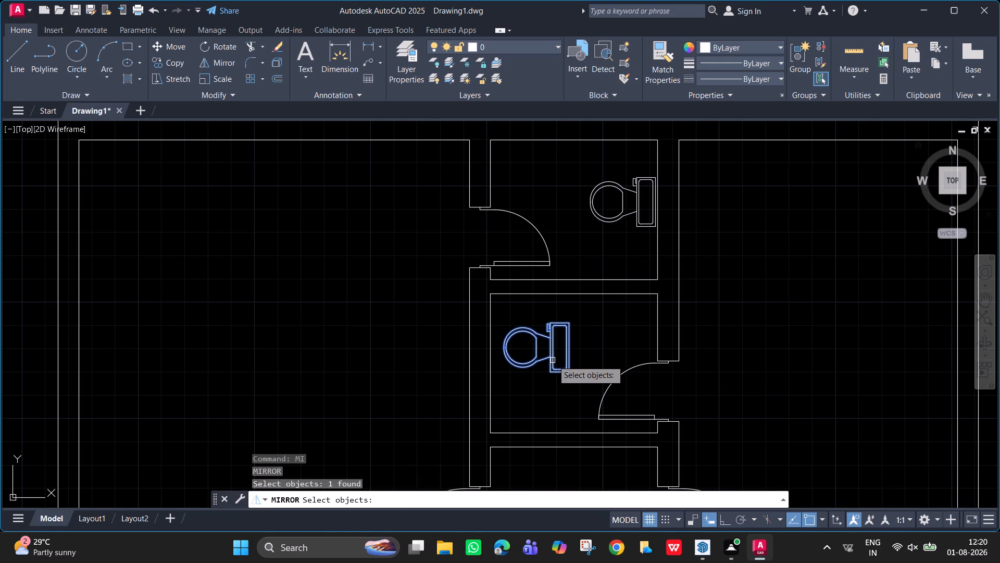
key("Return")
left_click(576, 327)
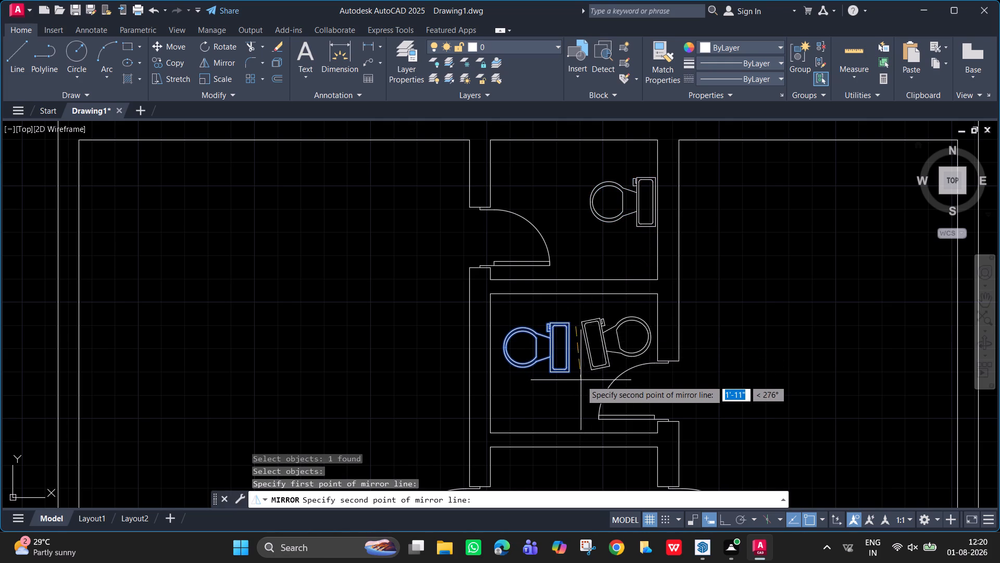
key("F8")
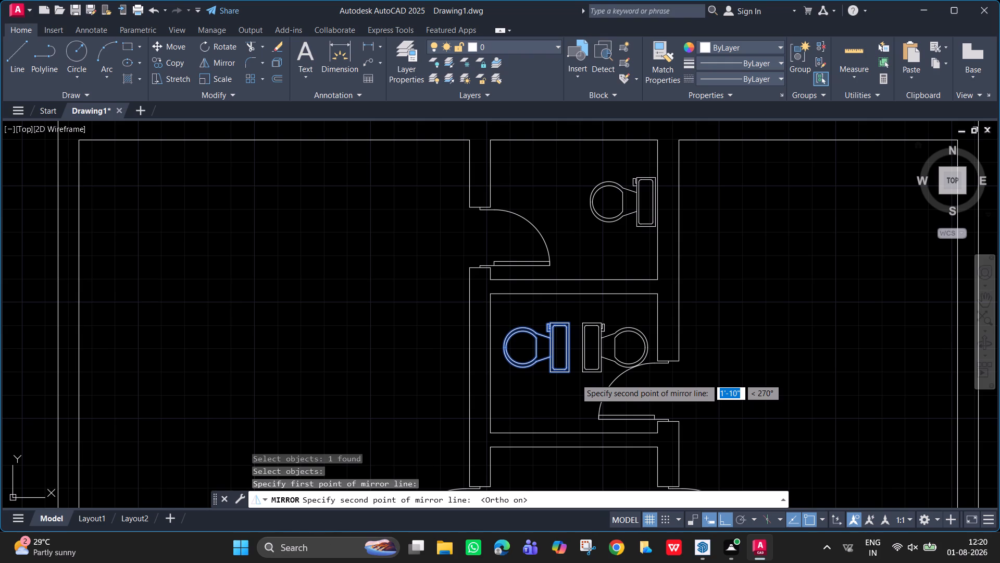
key("Return")
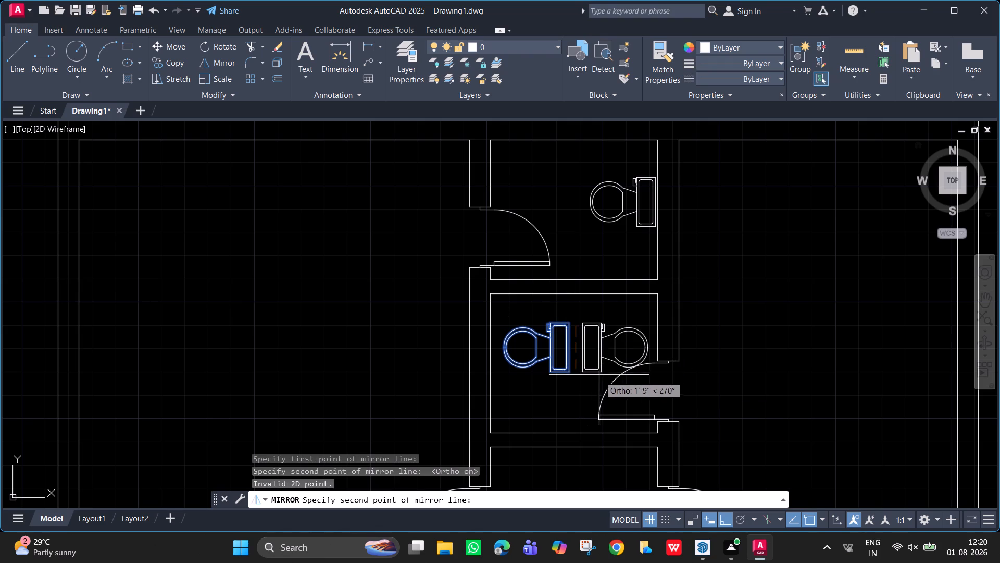
left_click(595, 384)
left_click_drag(618, 413, 595, 384)
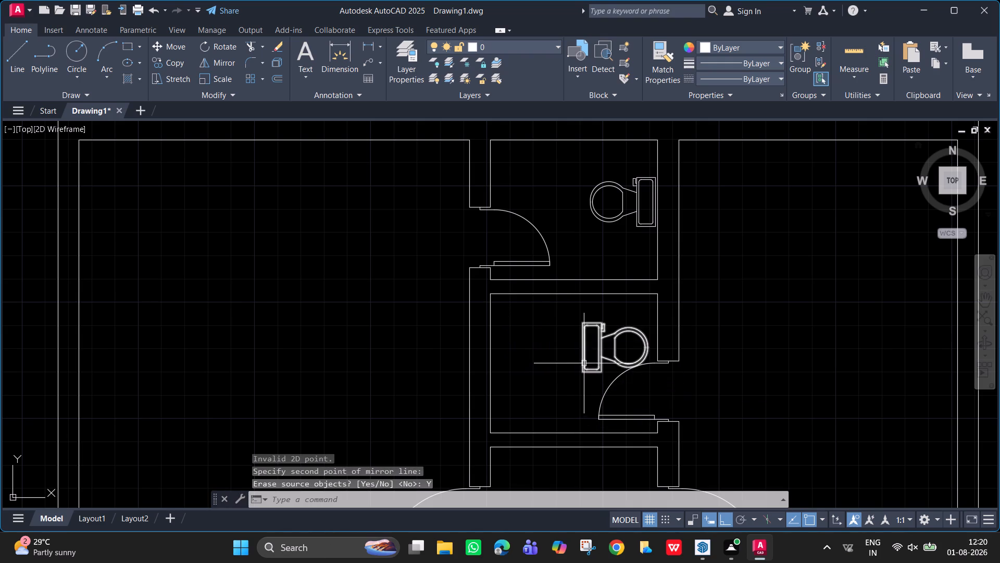
Move the mirrored toilet block west so that its tank stands beside the toilet room's west wall.
left_click(585, 365)
key("m")
key("Return")
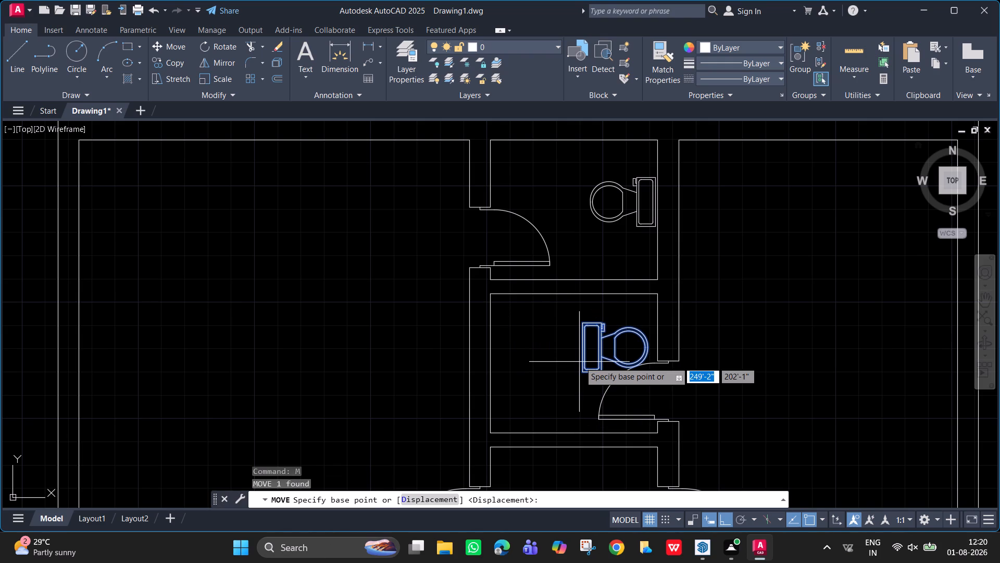
left_click(583, 371)
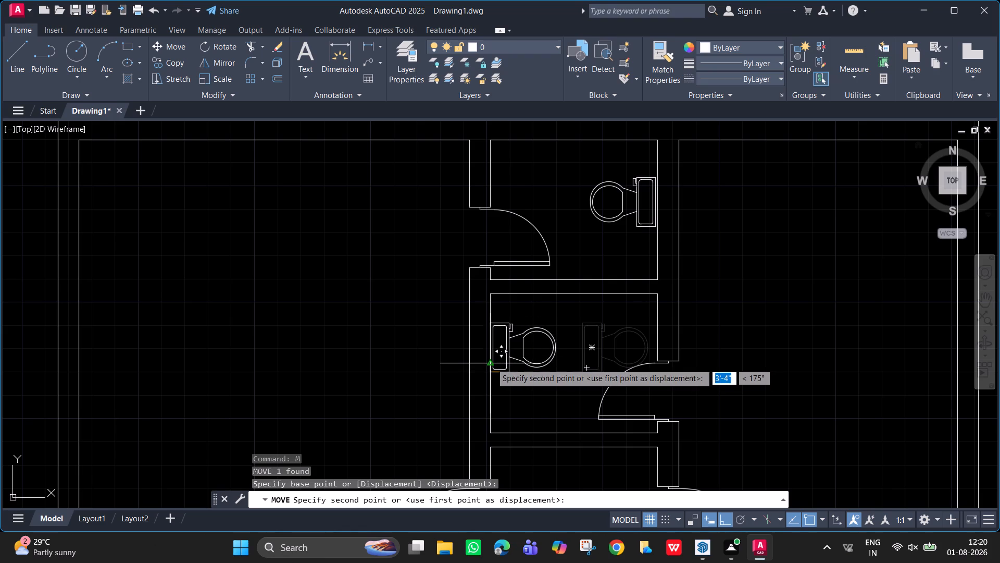
left_click(493, 365)
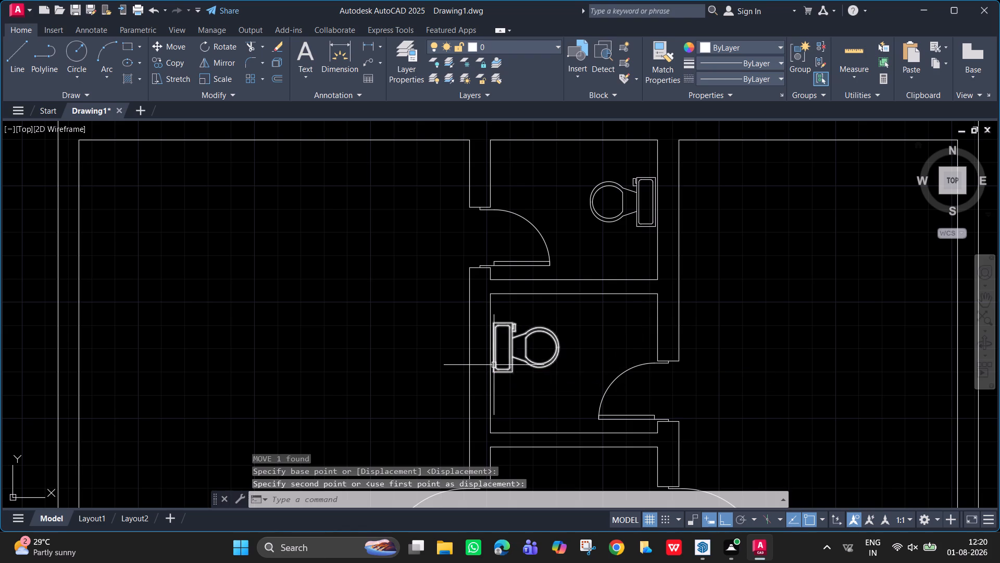
Erase the spare door block lying east of the second plan.
scroll(697, 368, "down", 2)
middle_click_drag(698, 369, 604, 280)
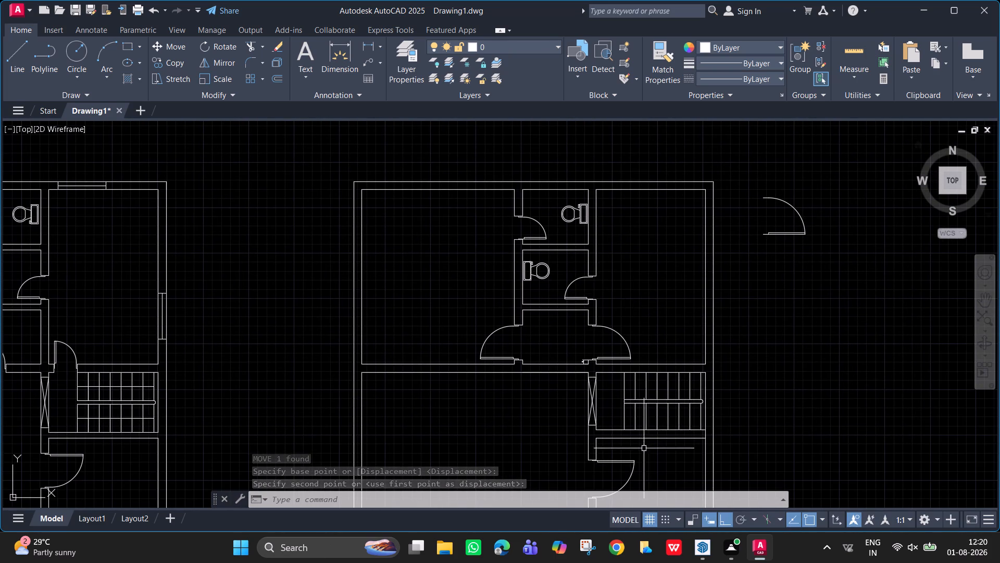
scroll(629, 413, "down", 1)
middle_click_drag(617, 403, 587, 293)
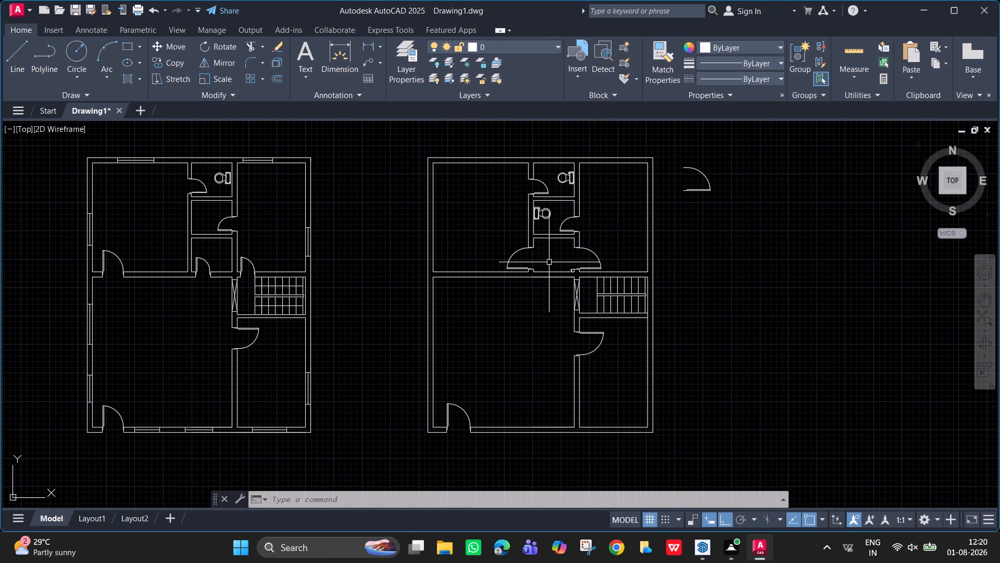
left_click(706, 186)
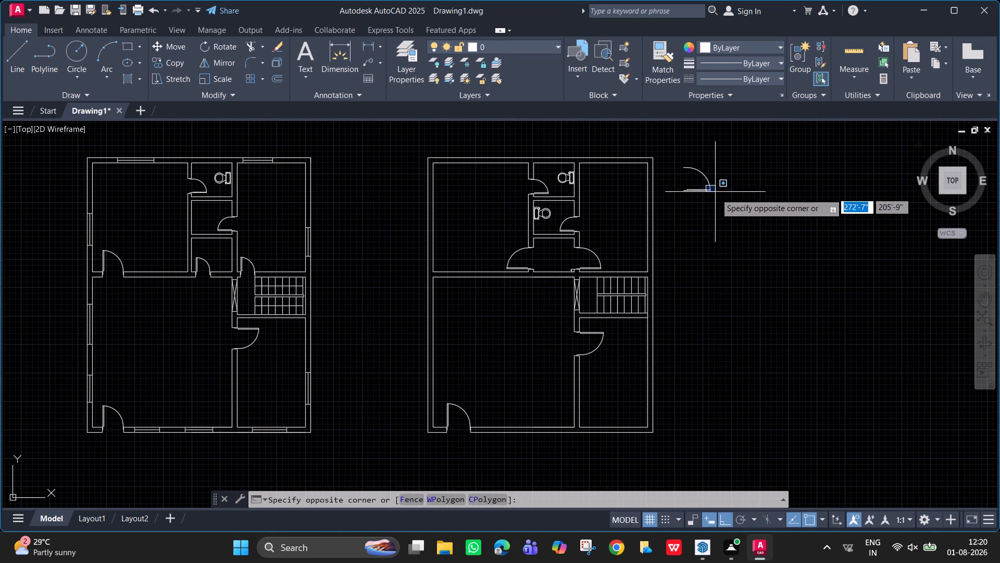
left_click(725, 210)
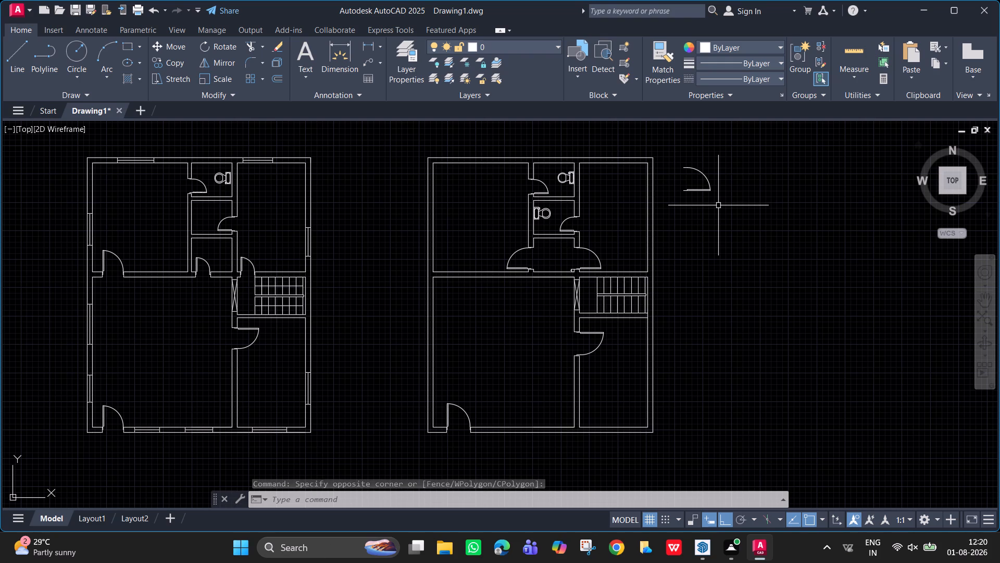
left_click_drag(712, 202, 685, 150)
left_click(685, 149)
key("Delete")
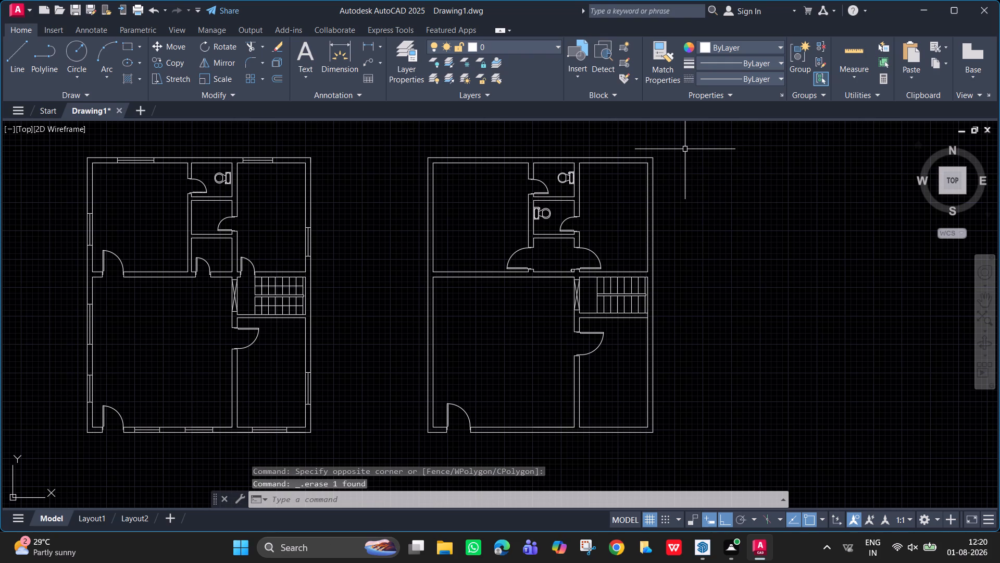
Draw a window about 5' wide in the northwest room's north wall, using two 9" jamb lines and a line along the wall's middle.
middle_click_drag(522, 140, 608, 221)
scroll(562, 241, "up", 1)
middle_click_drag(545, 237, 562, 247)
scroll(525, 257, "up", 2)
middle_click_drag(518, 254, 495, 250)
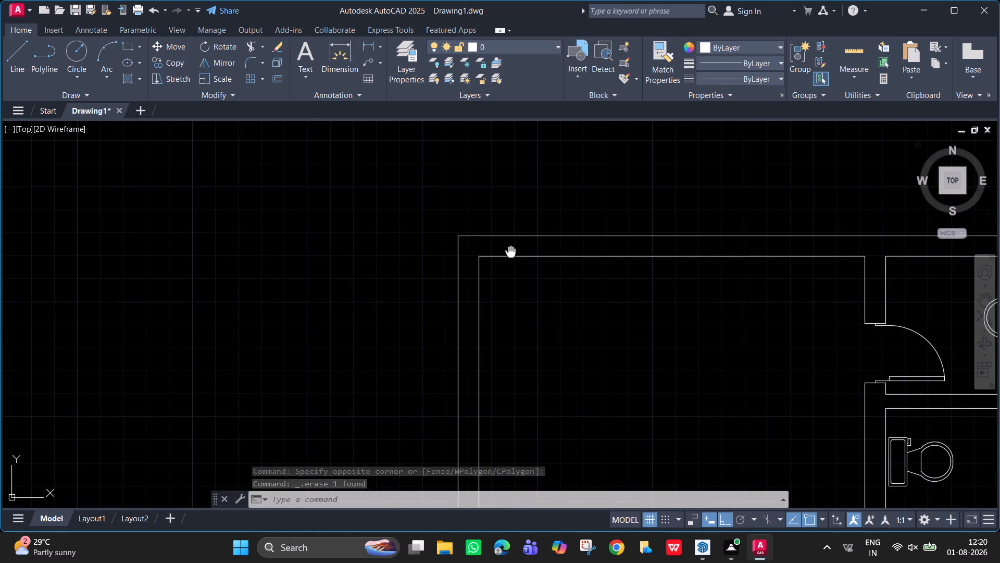
middle_click_drag(495, 250, 469, 242)
key("l")
key("Return")
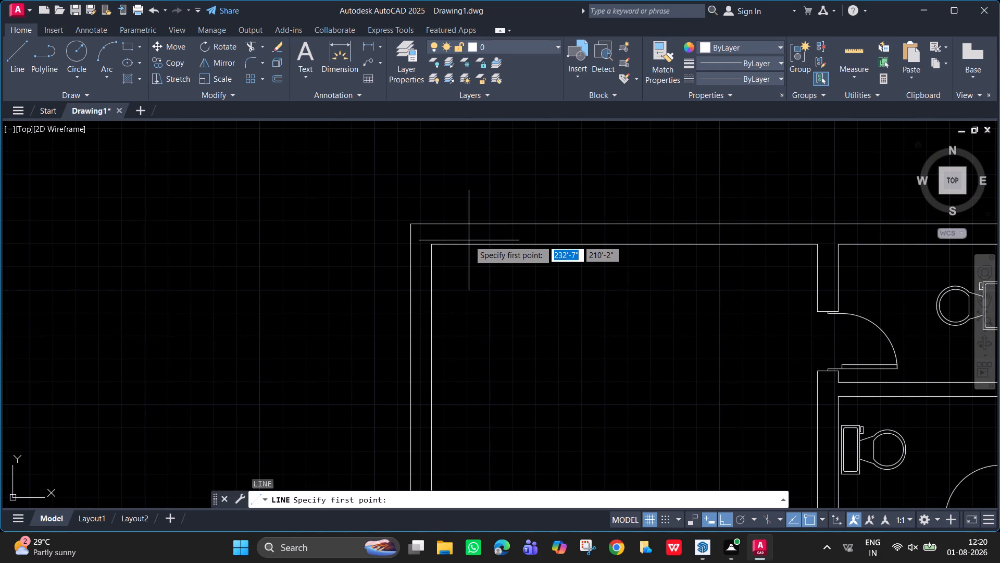
left_click(478, 224)
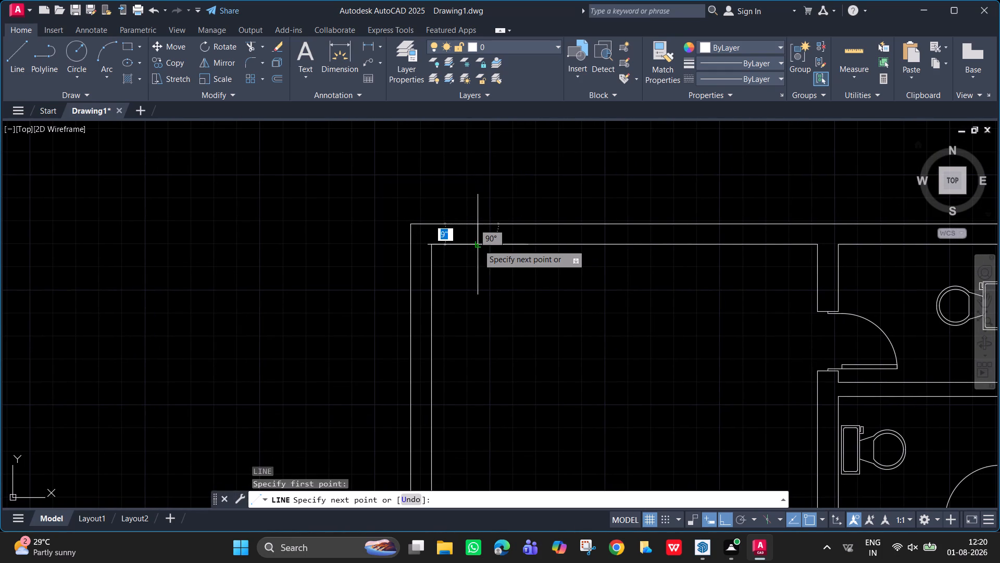
left_click(478, 244)
key("space")
key("space")
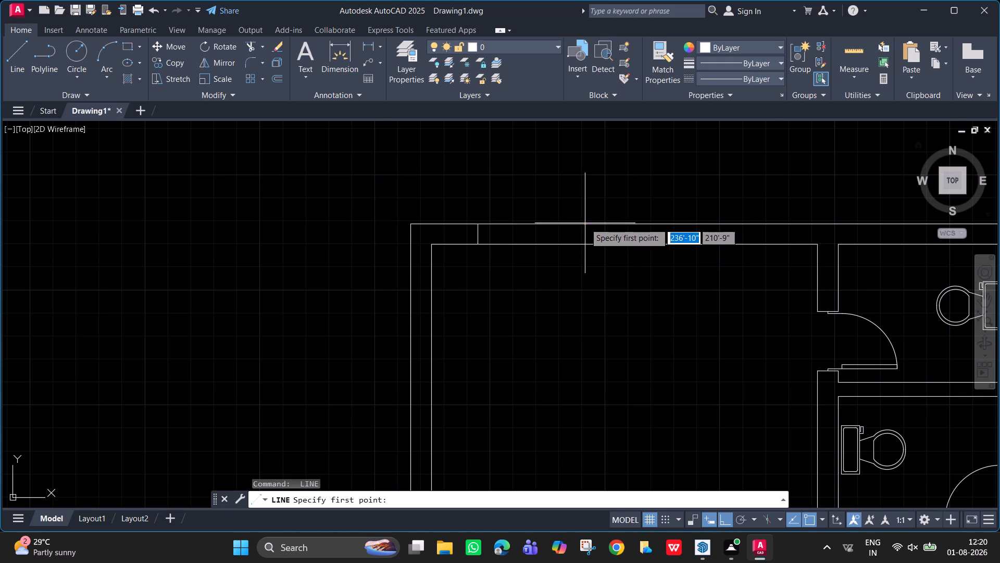
left_click(616, 226)
left_click(616, 243)
key("space")
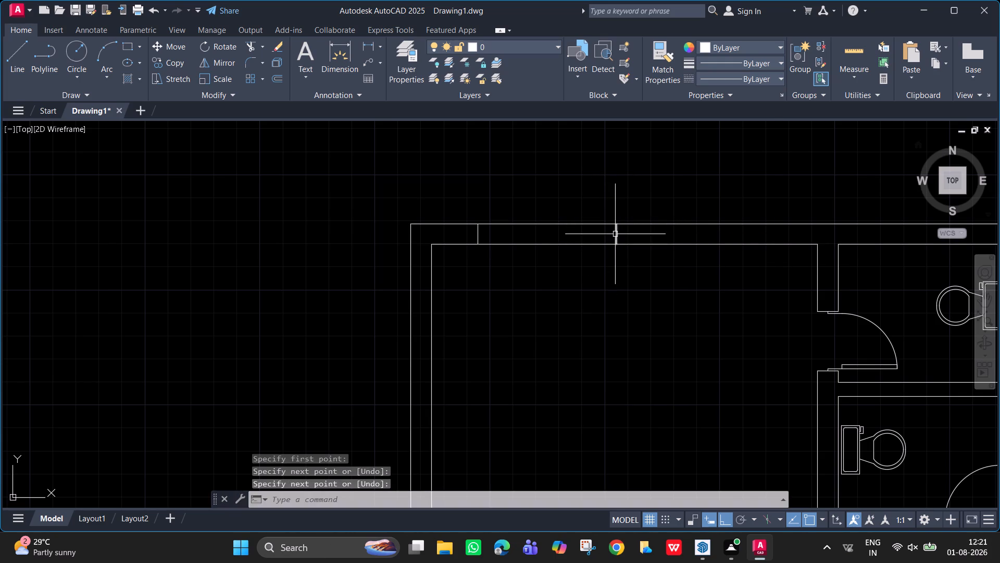
key("space")
left_click(617, 234)
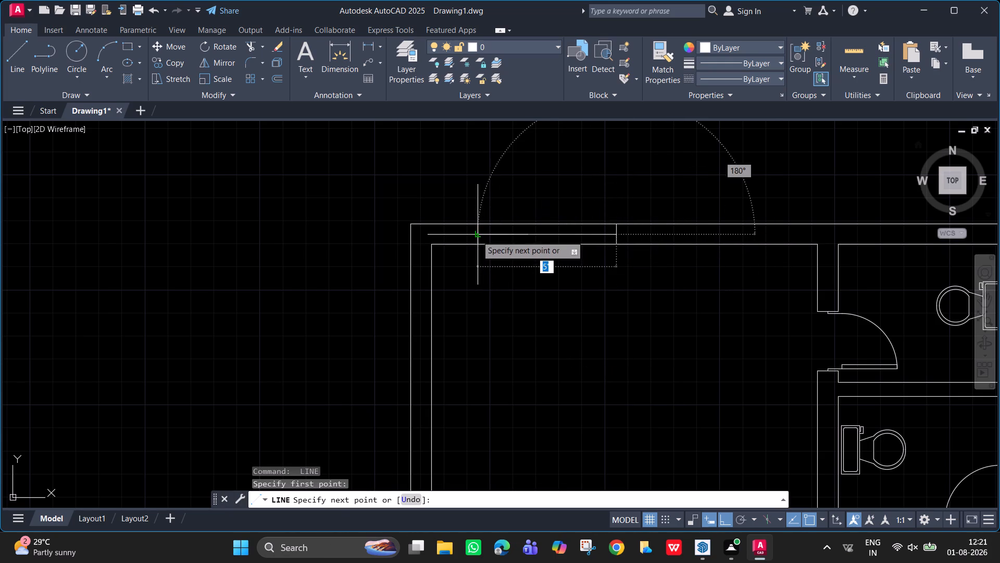
left_click(477, 235)
key("space")
Draw a window about 4'-4" wide in the northeast room's north wall, using two 9" jamb lines and a line along the wall's middle.
scroll(524, 291, "down", 2)
middle_click_drag(643, 266, 540, 264)
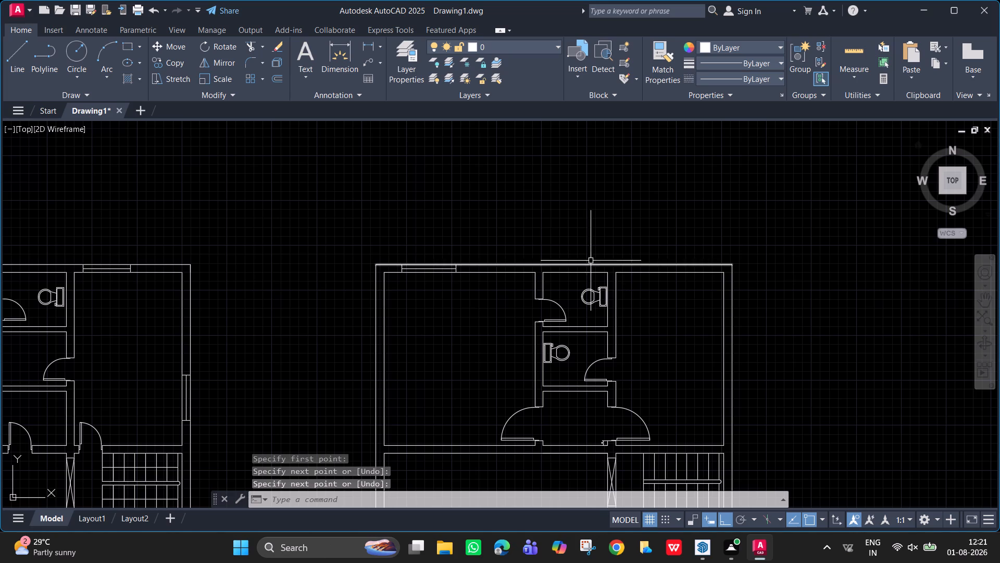
scroll(658, 264, "up", 2)
middle_click_drag(645, 263, 574, 248)
key("space")
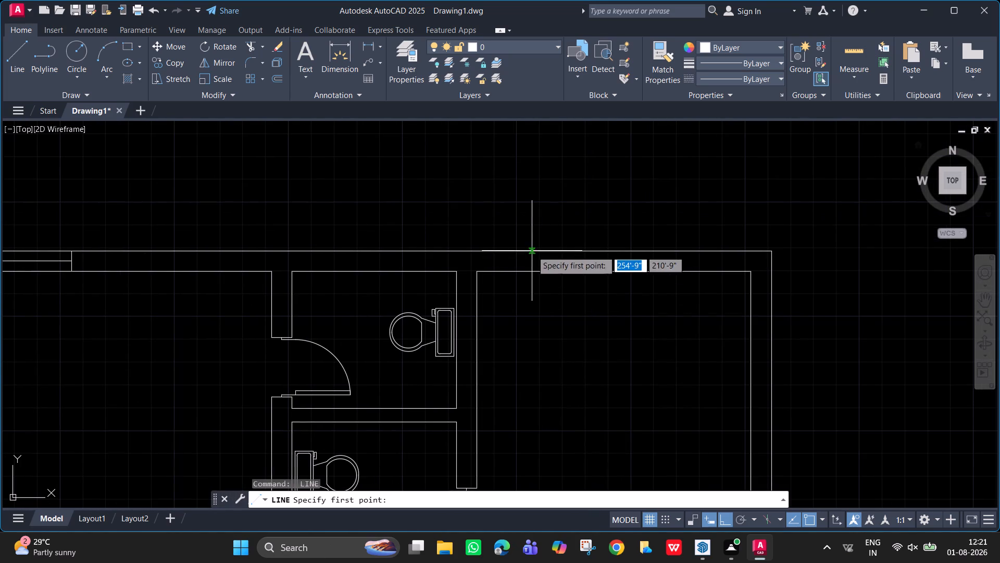
left_click(494, 248)
left_click(496, 271)
key("space")
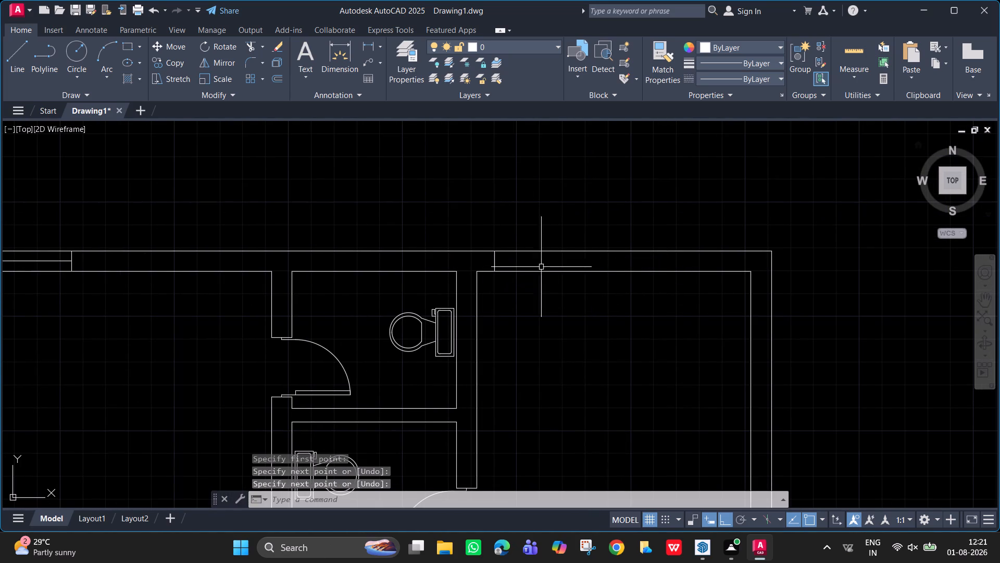
key("space")
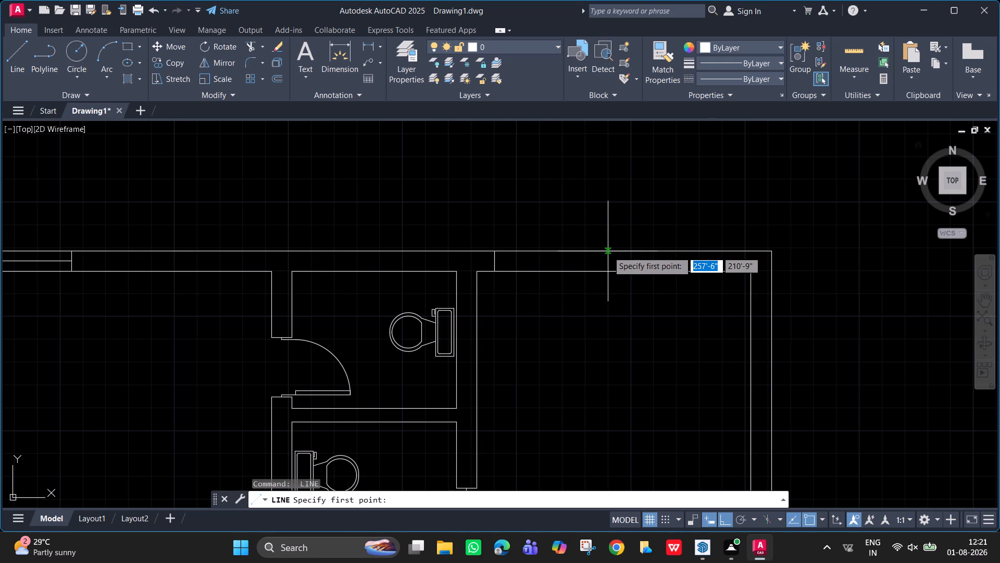
left_click(614, 252)
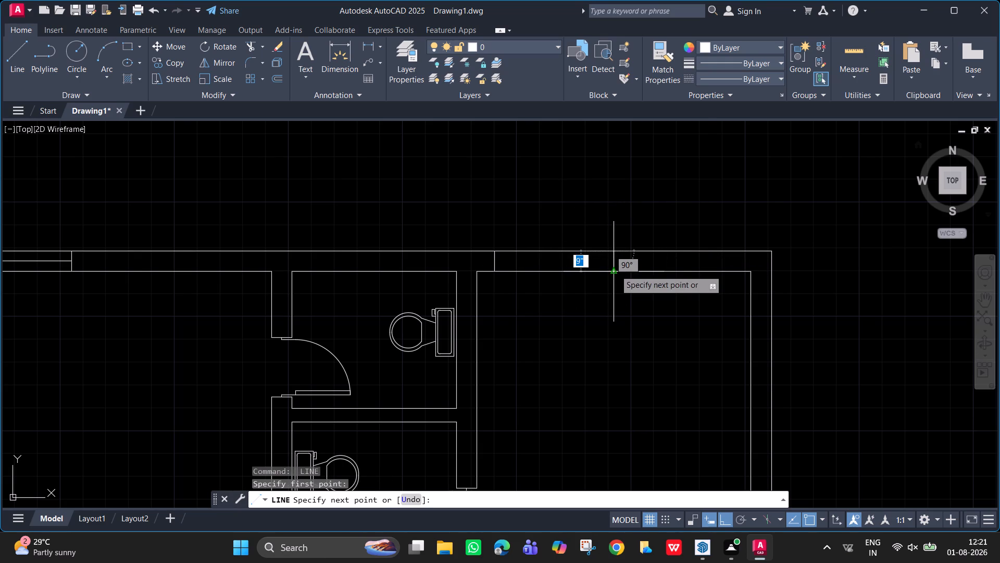
left_click(615, 270)
key("space")
key("space")
left_click(615, 264)
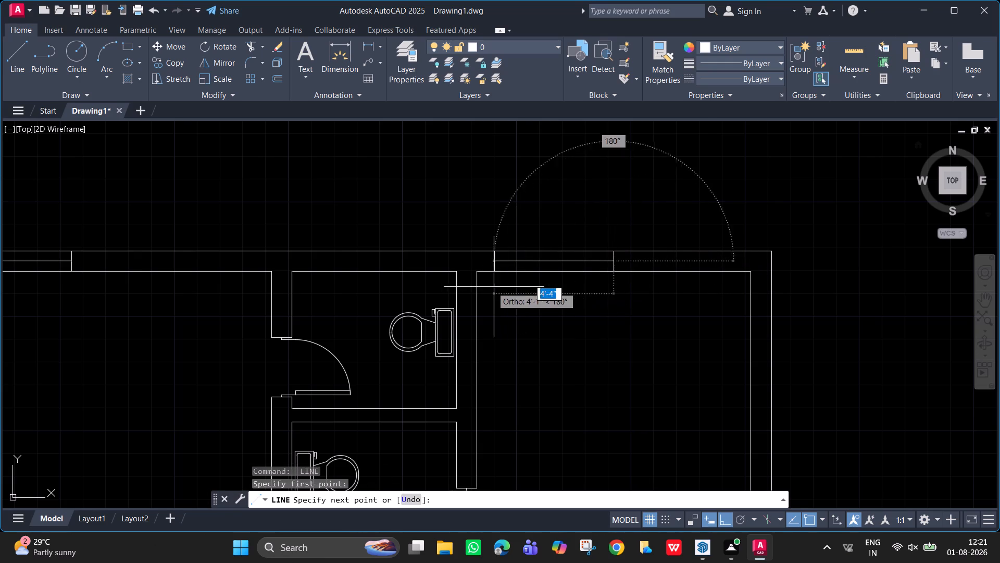
left_click(494, 261)
key("space")
Draw a window in the northeast room's east wall near its south end, using two 9" jamb lines and a line along the wall's middle.
scroll(547, 326, "down", 2)
middle_click_drag(530, 284, 521, 260)
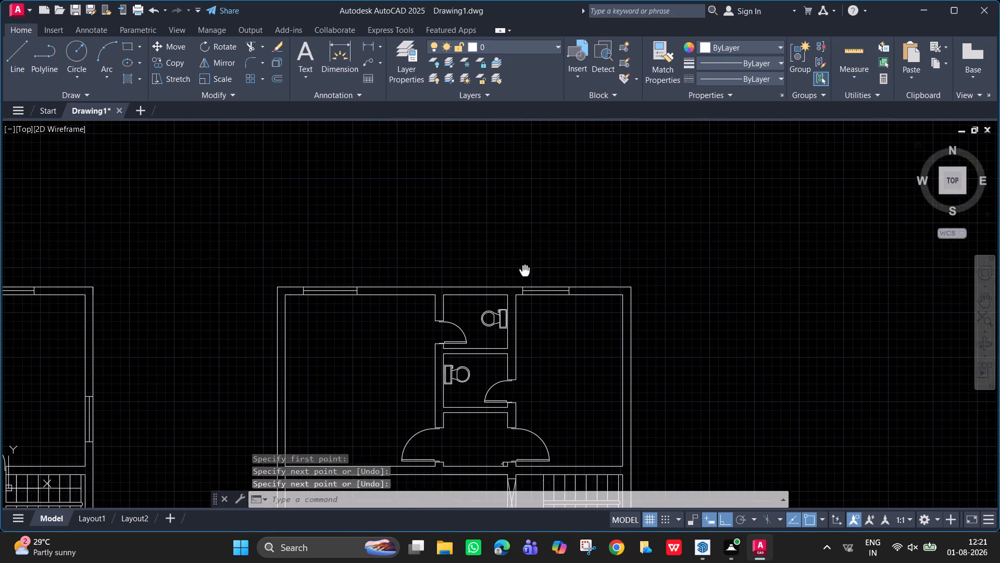
middle_click_drag(521, 260, 506, 197)
middle_click_drag(609, 278, 548, 206)
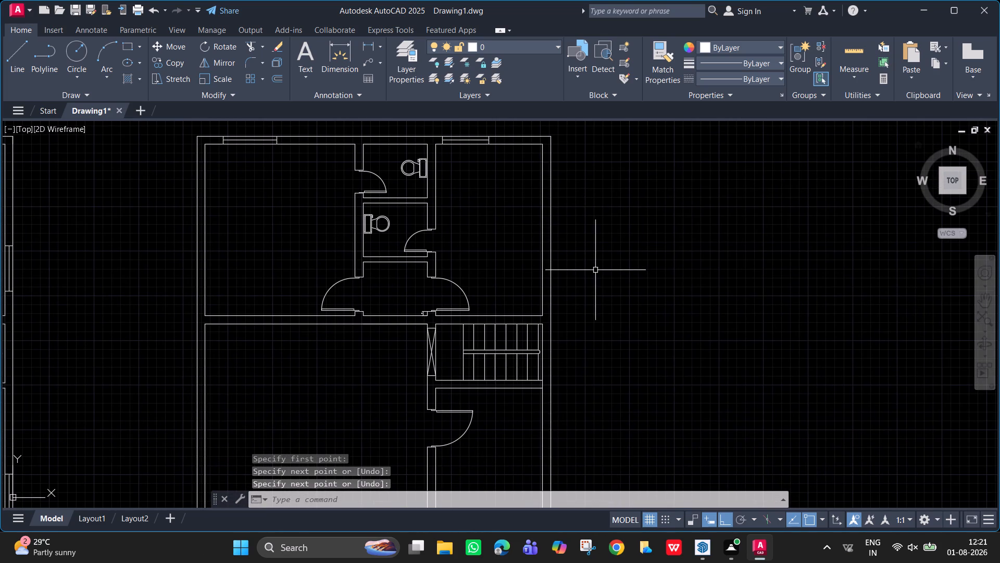
scroll(530, 278, "up", 1)
key("space")
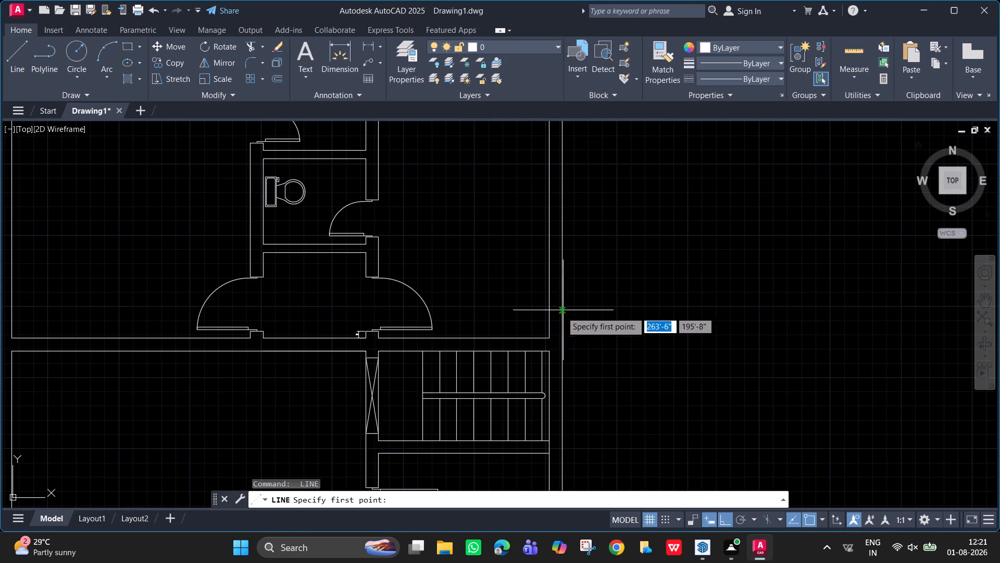
left_click(548, 315)
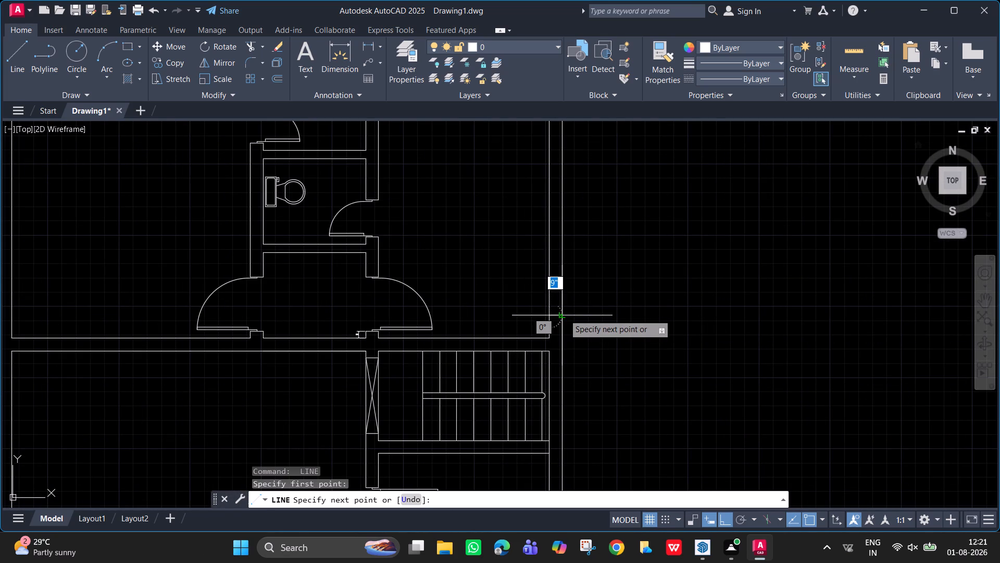
left_click(562, 315)
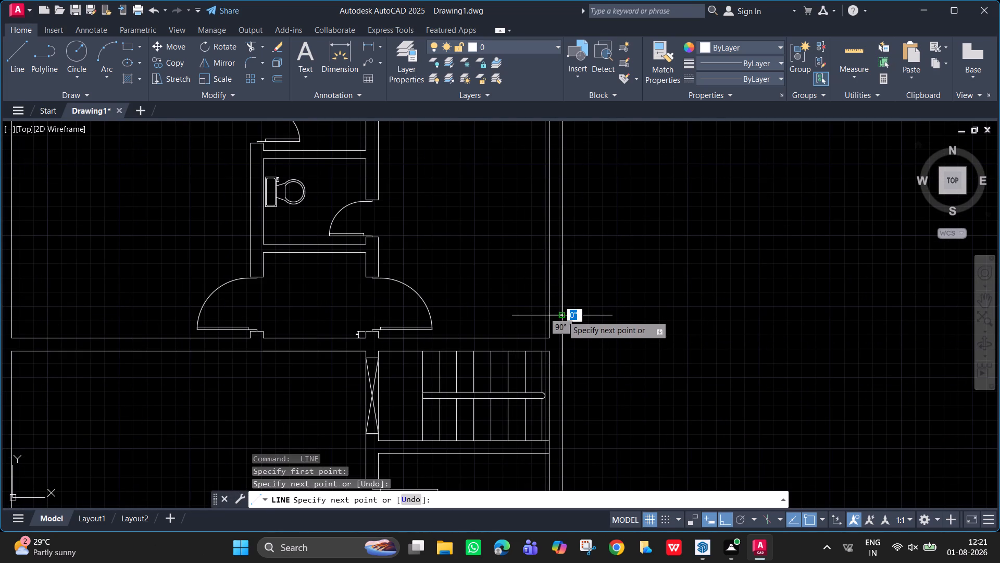
key("space")
key("space")
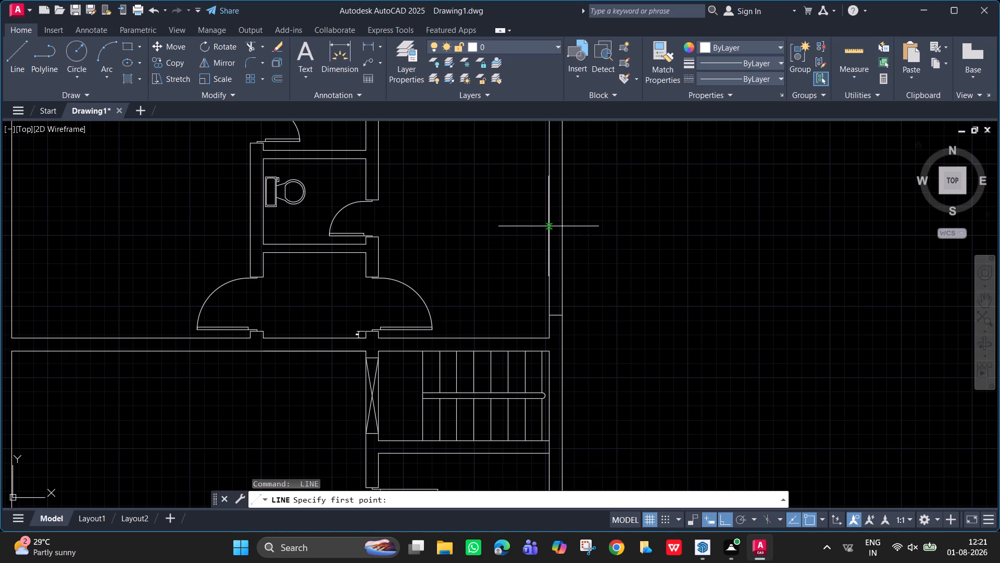
left_click(548, 227)
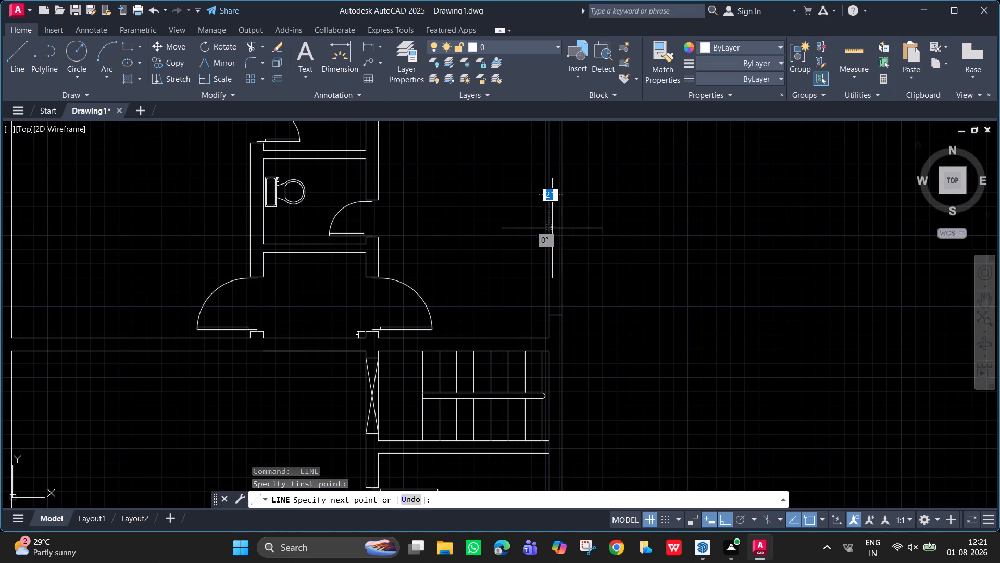
left_click(561, 229)
key("space")
key("space")
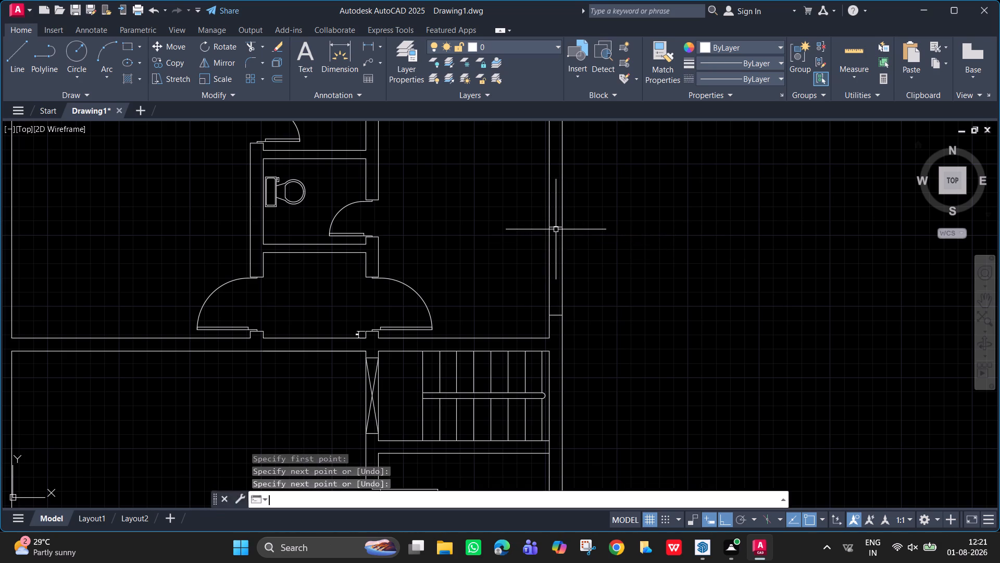
left_click(556, 227)
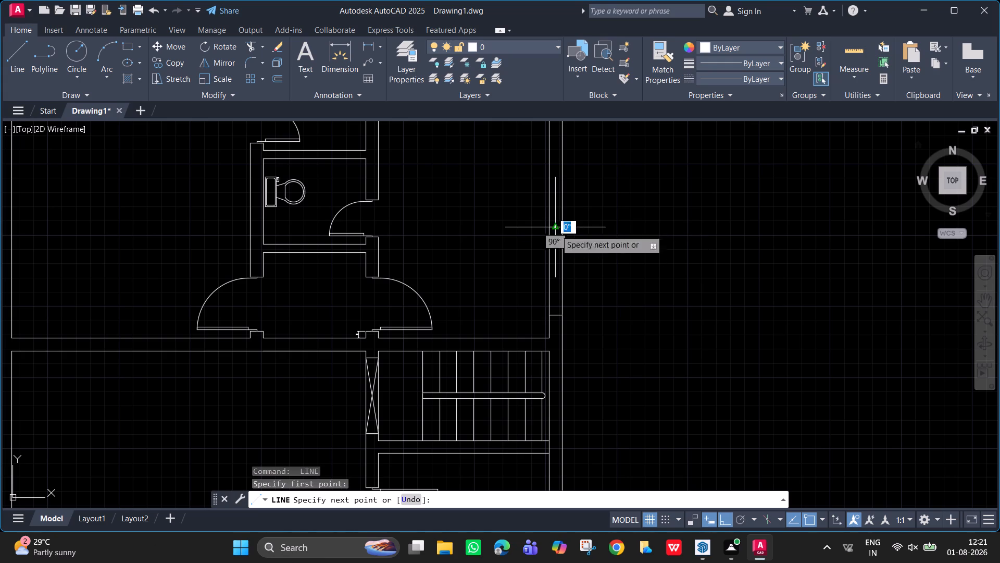
left_click(554, 314)
key("space")
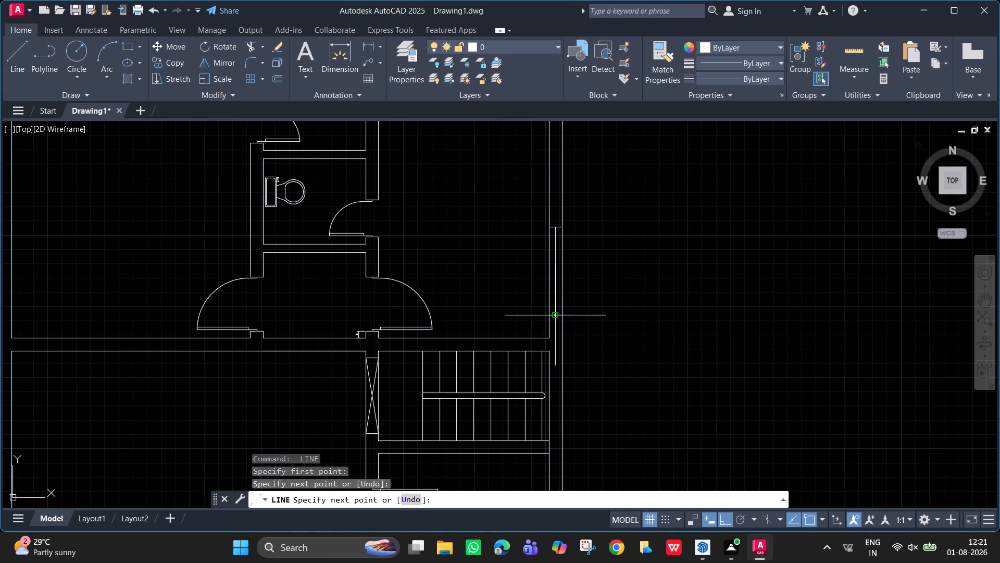
Draw a window in the southeast room's east wall, using two 9" jamb lines and a line along the wall's middle.
scroll(559, 278, "down", 2)
middle_click_drag(559, 278, 713, 300)
scroll(679, 317, "down", 1)
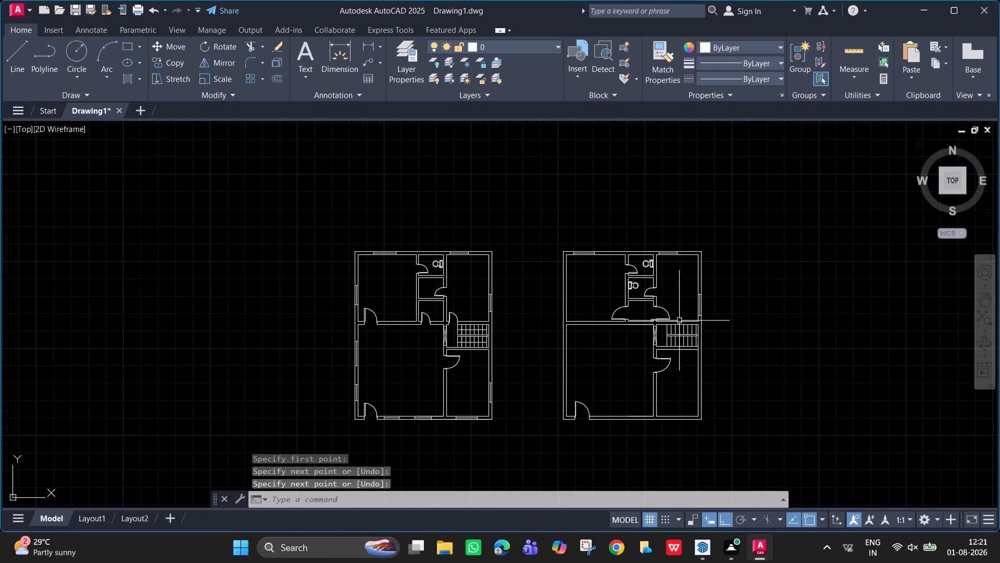
middle_click_drag(673, 389, 624, 330)
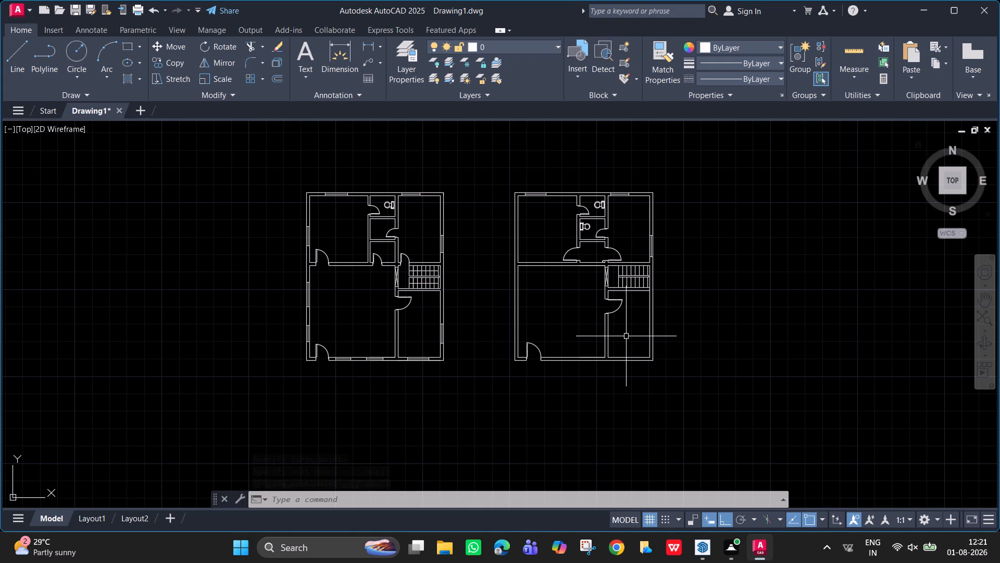
scroll(636, 356, "up", 3)
middle_click_drag(632, 356, 593, 443)
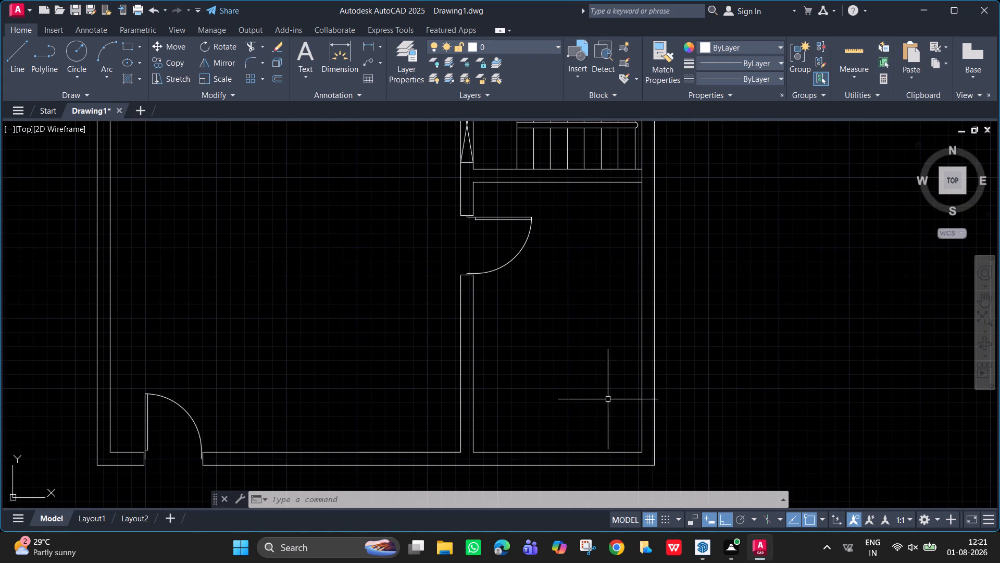
key("space")
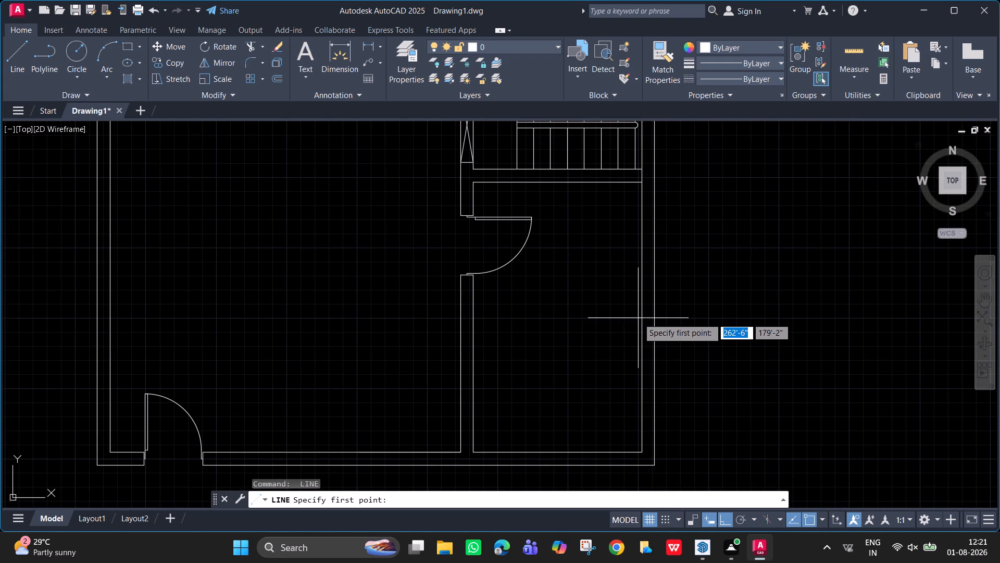
left_click(640, 297)
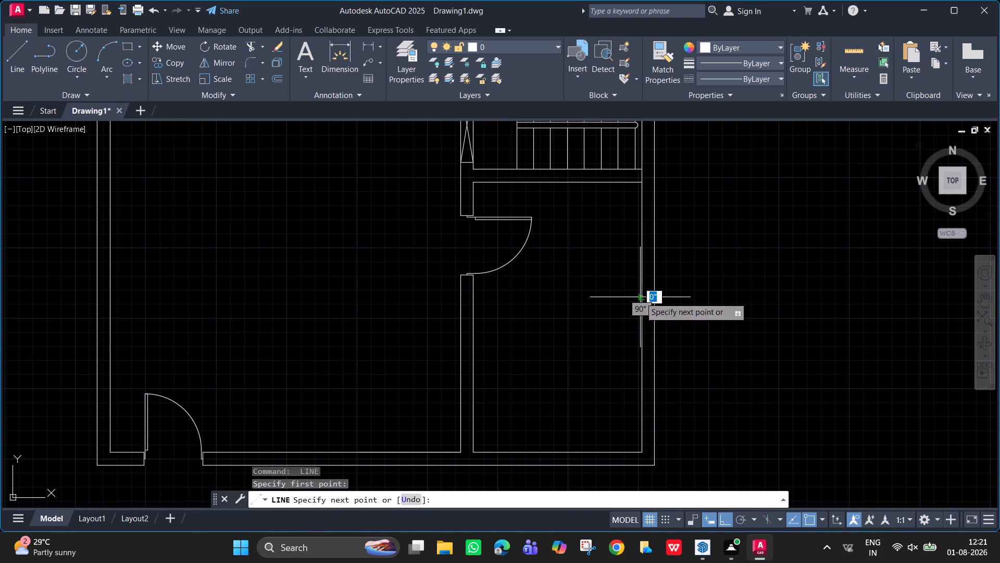
left_click(653, 300)
key("space")
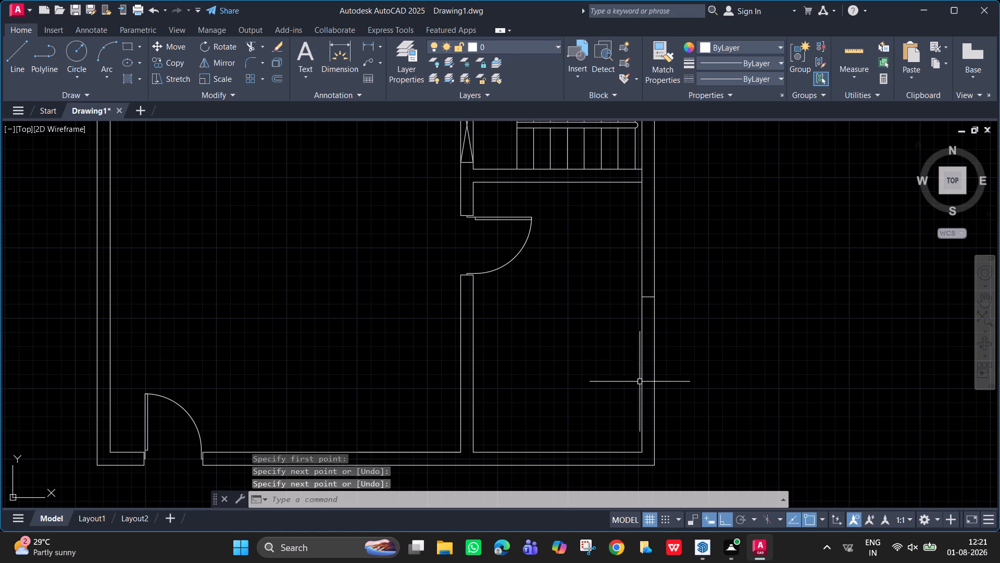
key("space")
left_click(644, 377)
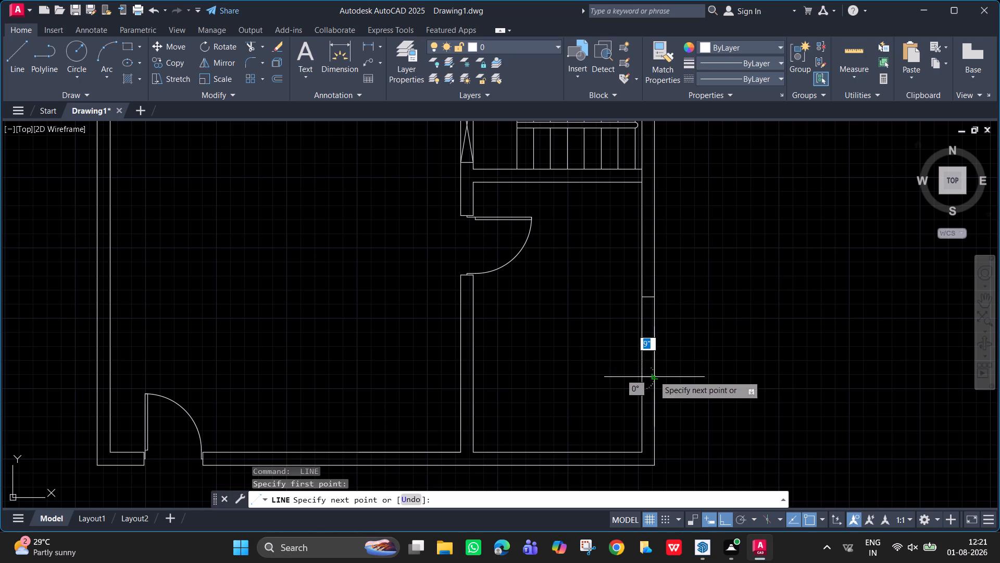
left_click(654, 375)
key("space")
key("space")
left_click(648, 378)
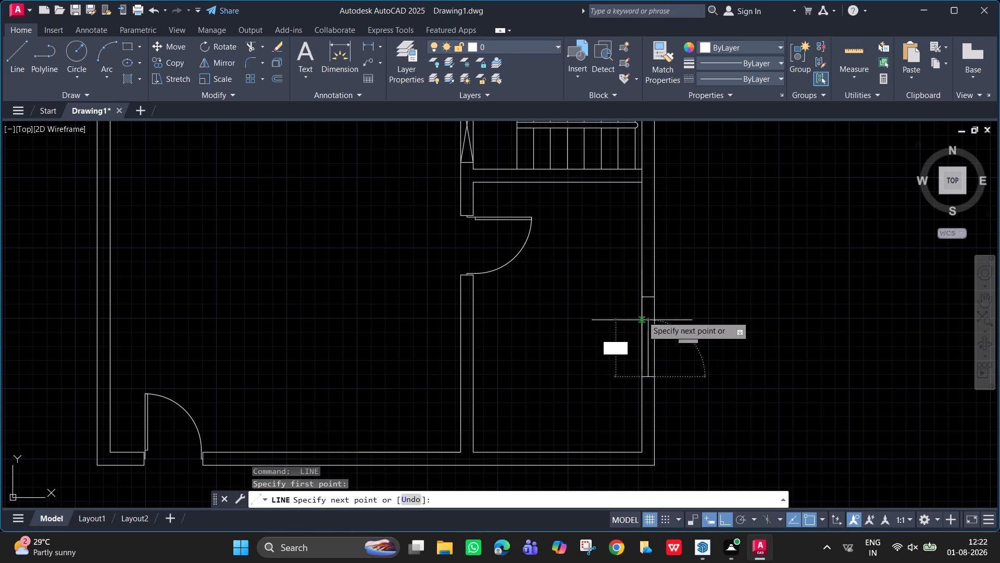
left_click(648, 298)
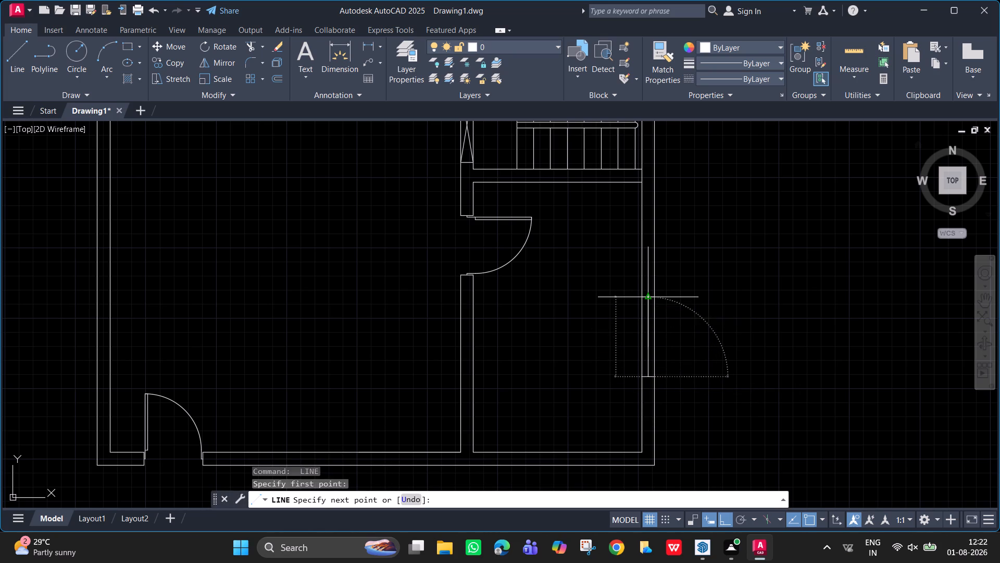
key("space")
Draw a window about 5' wide in the southeast room's south wall, using two jamb lines and a line along the wall's middle.
key("space")
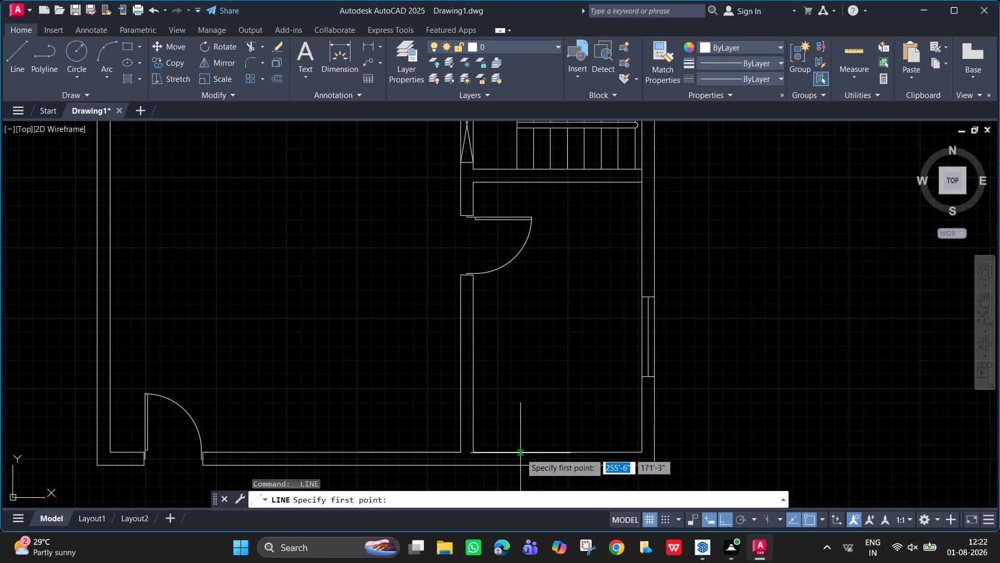
left_click(520, 452)
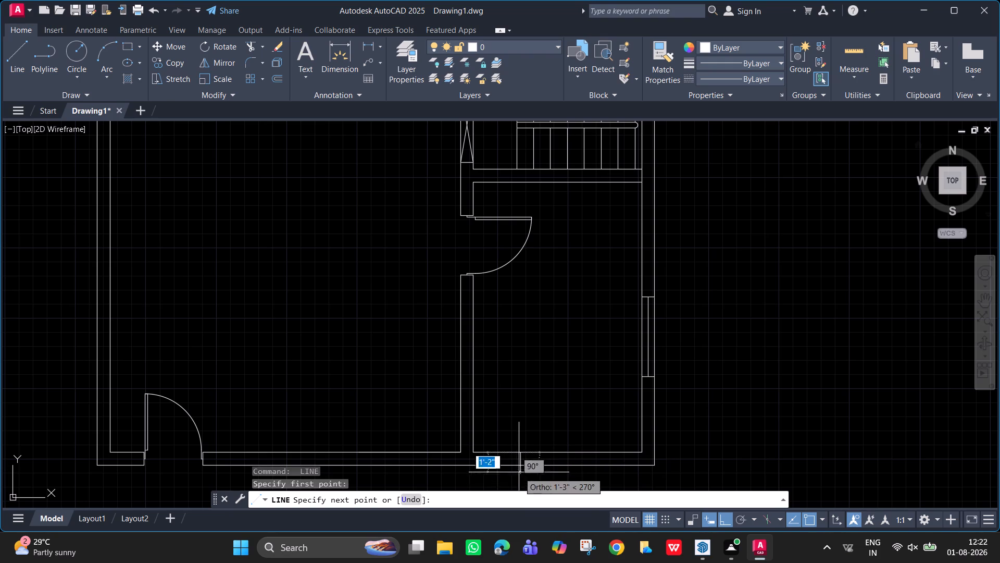
left_click(520, 463)
key("space")
key("space")
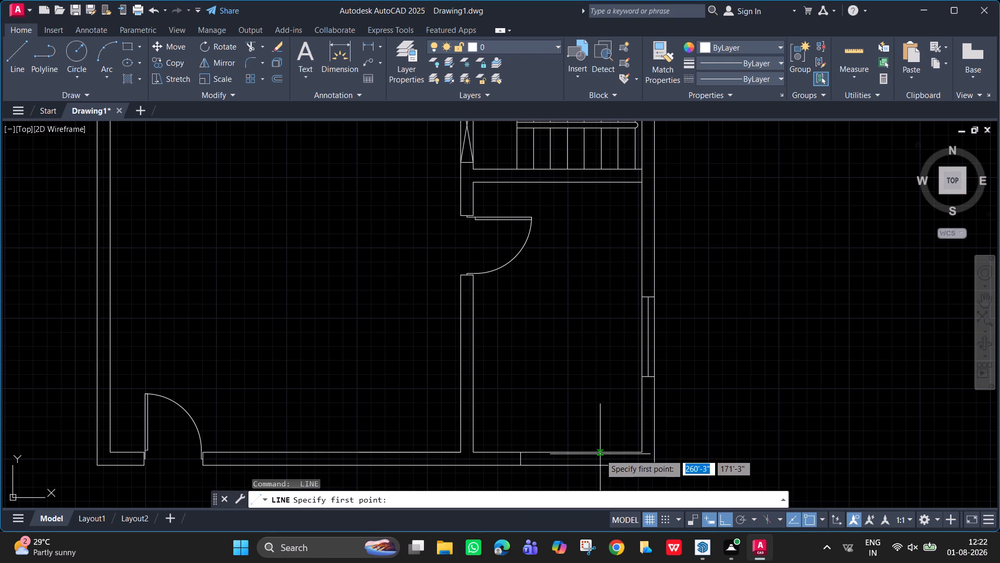
left_click(604, 454)
left_click(605, 468)
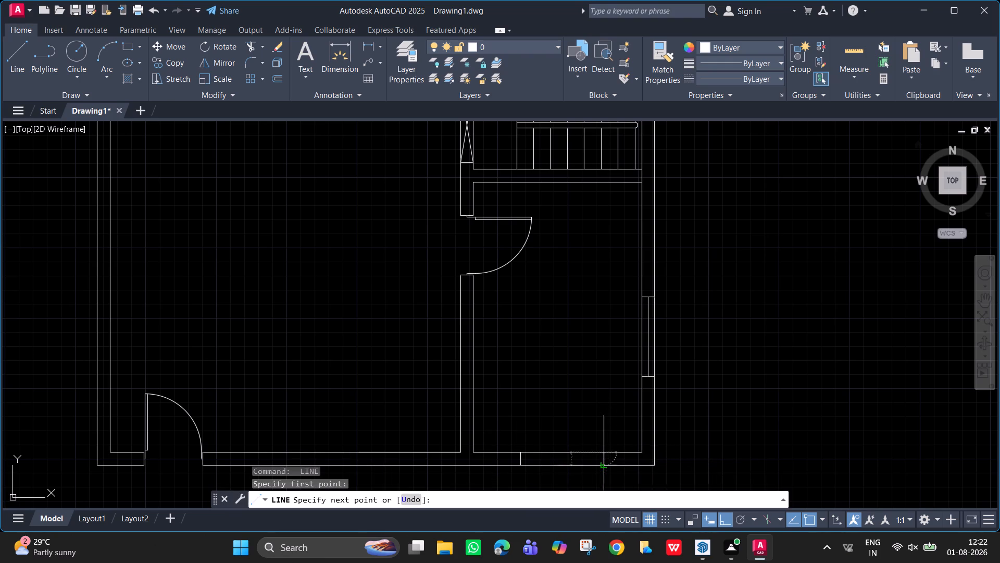
key("space")
key("space")
left_click(604, 460)
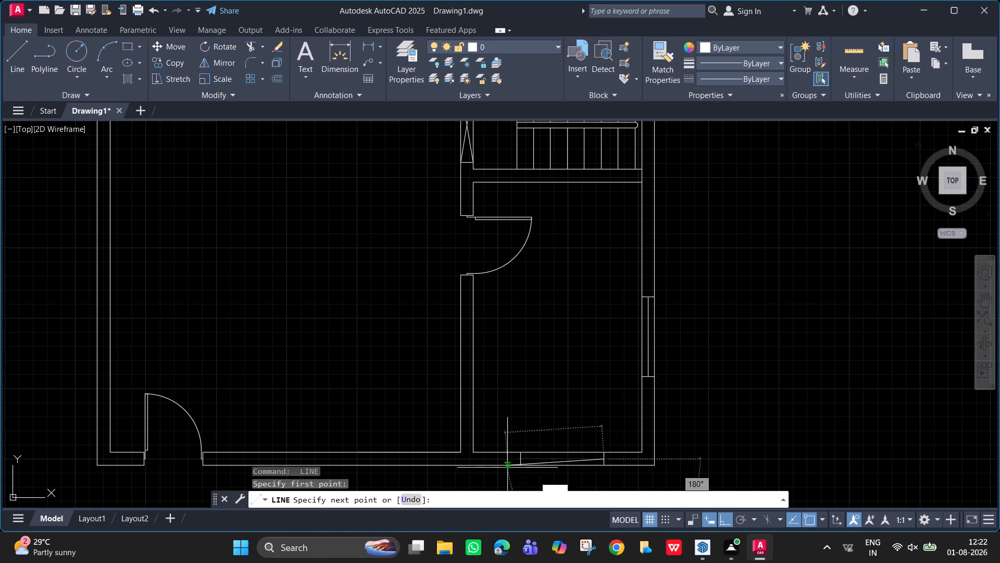
left_click(520, 461)
key("space")
Draw a window about 4'-5" wide near the east end of the large southwest room's south wall, using two jamb lines and a middle line.
scroll(463, 434, "down", 1)
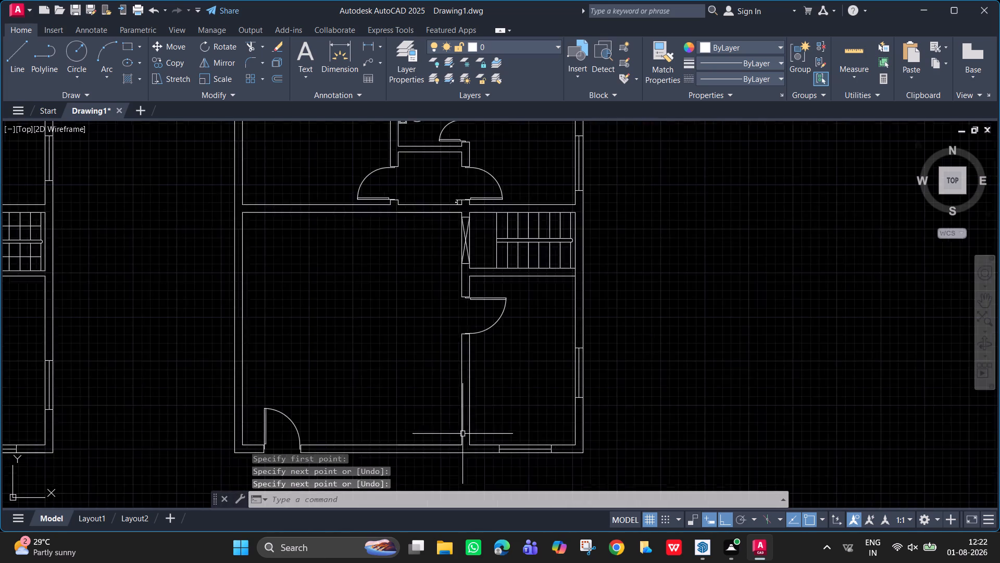
scroll(463, 434, "down", 1)
middle_click_drag(463, 434, 622, 388)
scroll(580, 408, "up", 2)
middle_click_drag(579, 408, 549, 418)
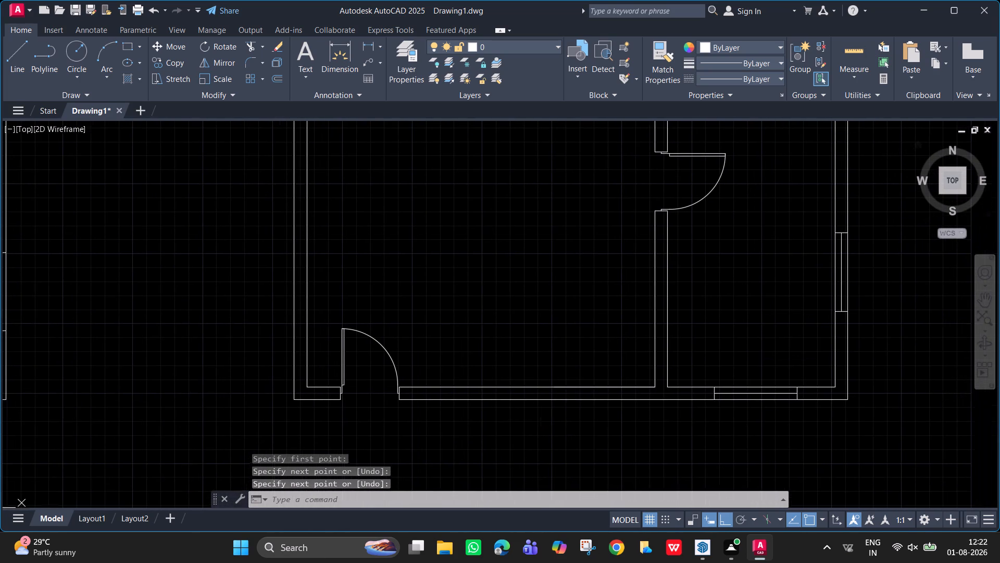
key("space")
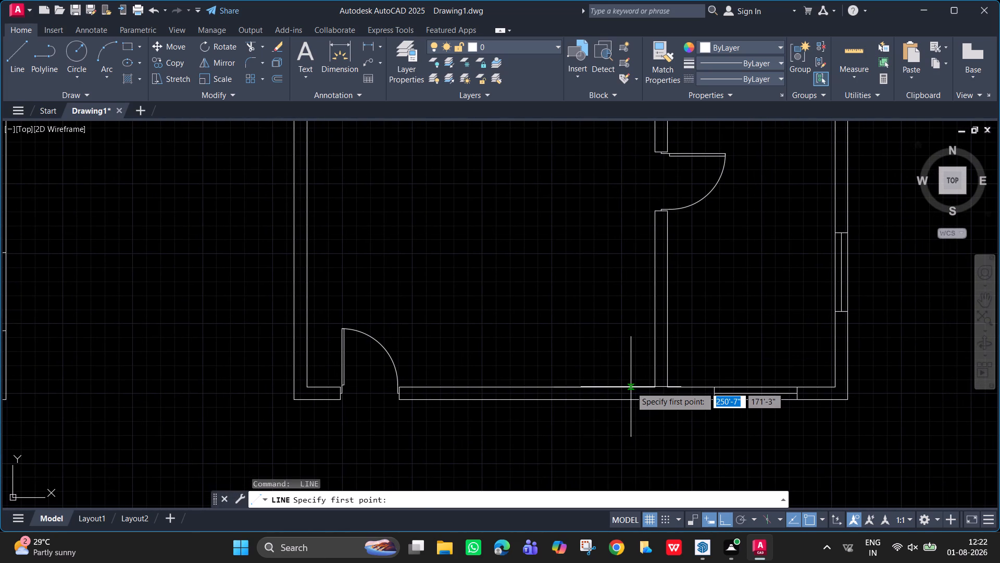
left_click(631, 387)
left_click(632, 400)
key("space")
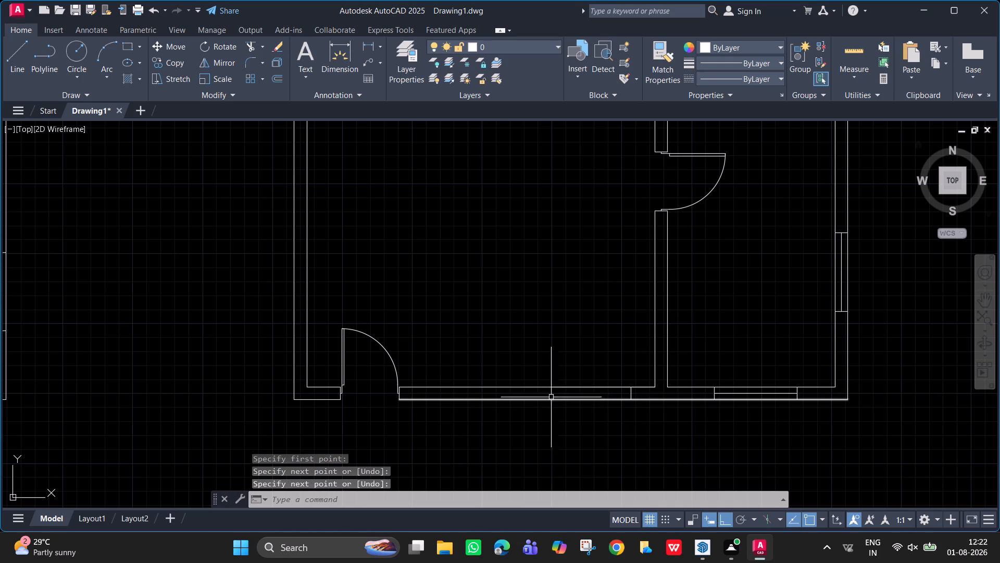
key("space")
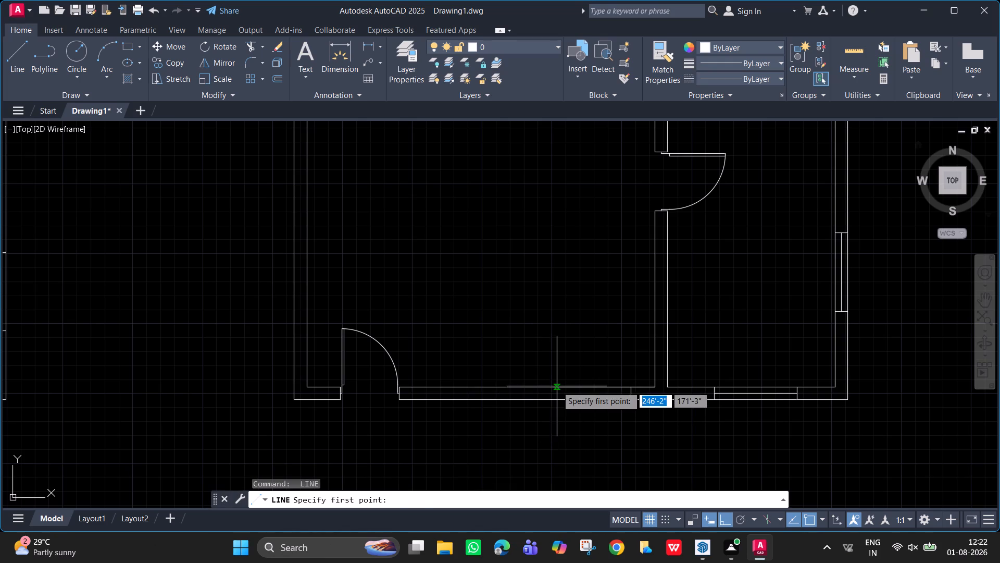
left_click(557, 386)
left_click(557, 399)
key("space")
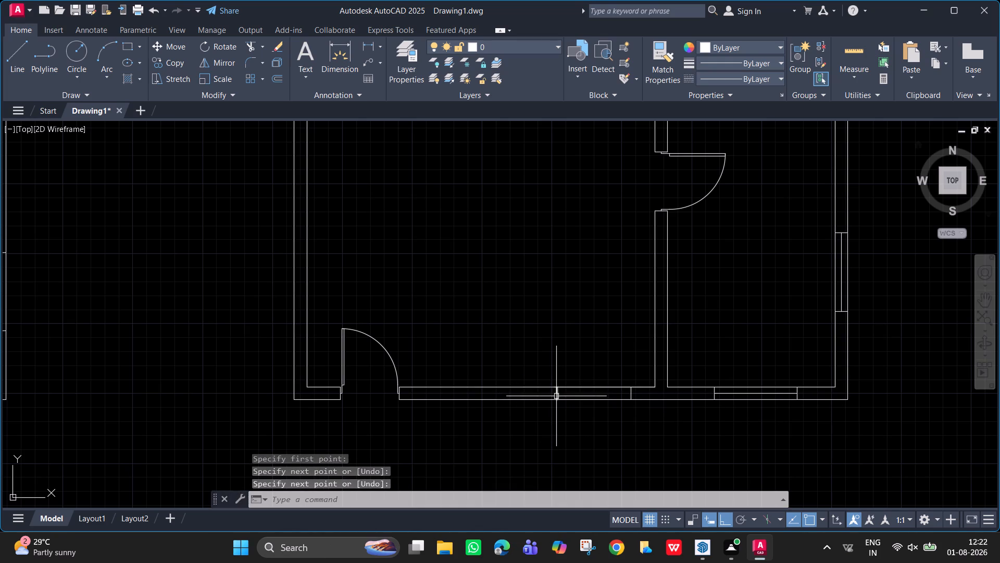
key("space")
left_click(556, 394)
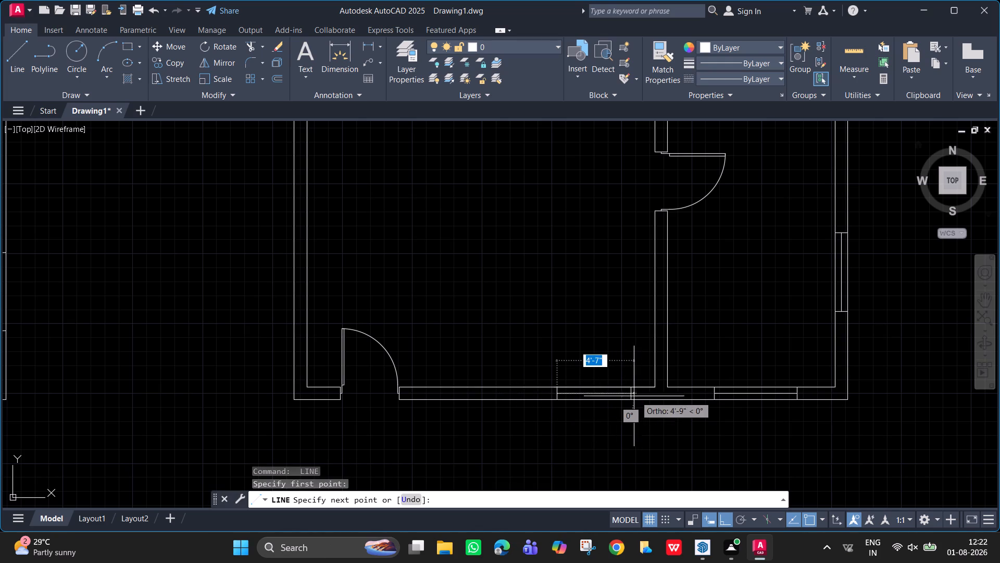
left_click(629, 393)
key("space")
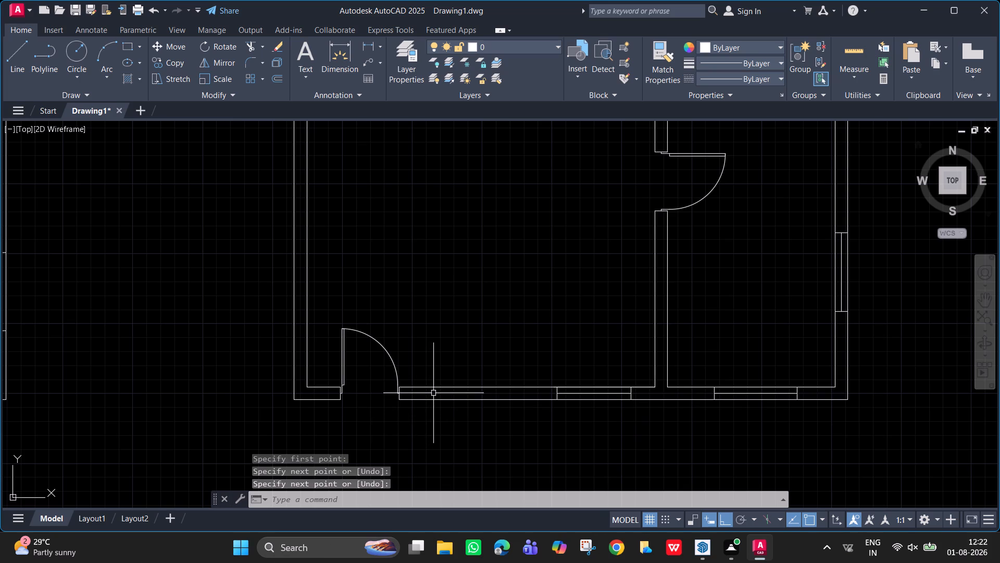
Draw a window about 4'-5" wide in the large southwest room's south wall, east of the entrance door, using two jamb lines and a middle line.
key("space")
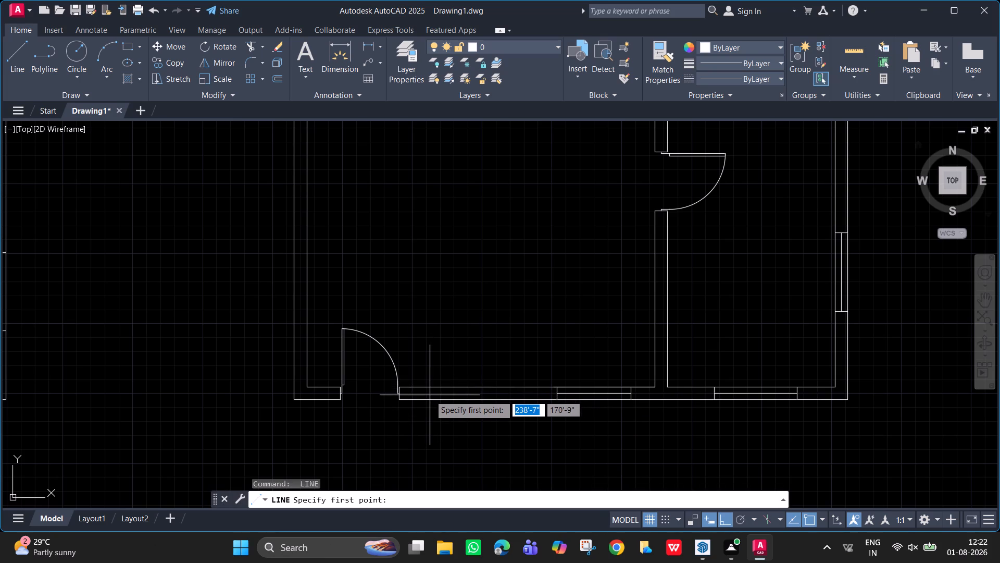
left_click(430, 387)
left_click(429, 401)
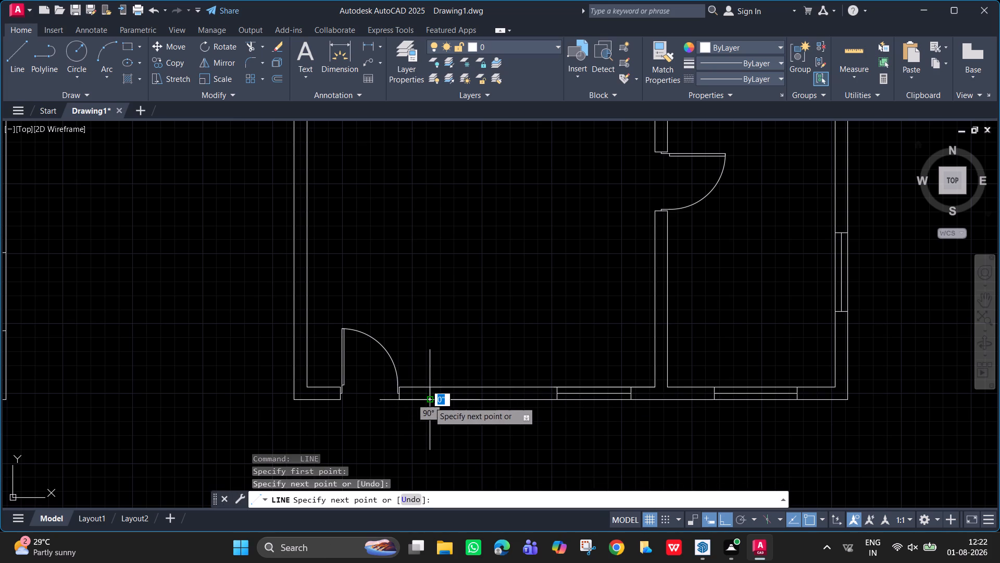
key("space")
key("space")
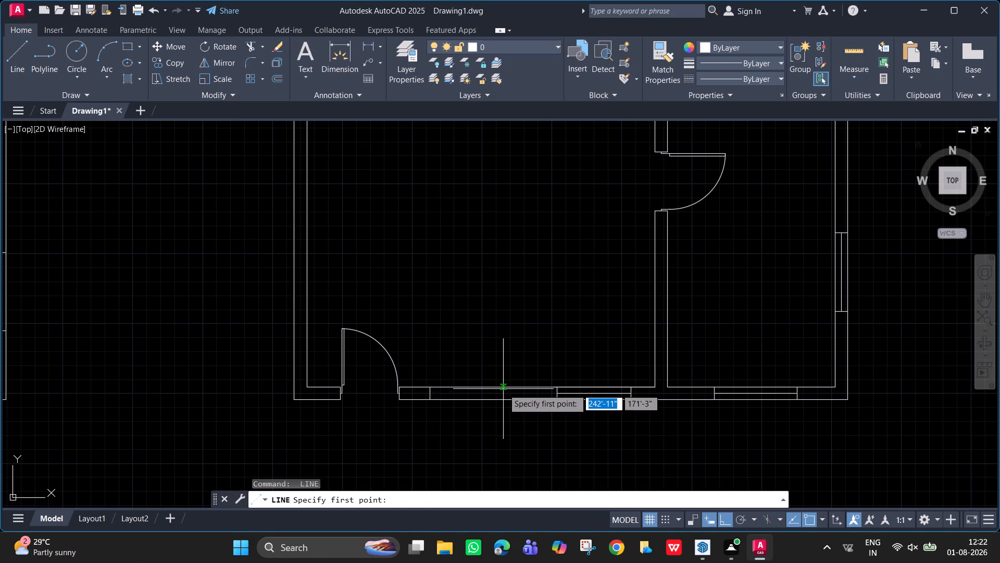
left_click(503, 389)
left_click(502, 400)
key("space")
key("space")
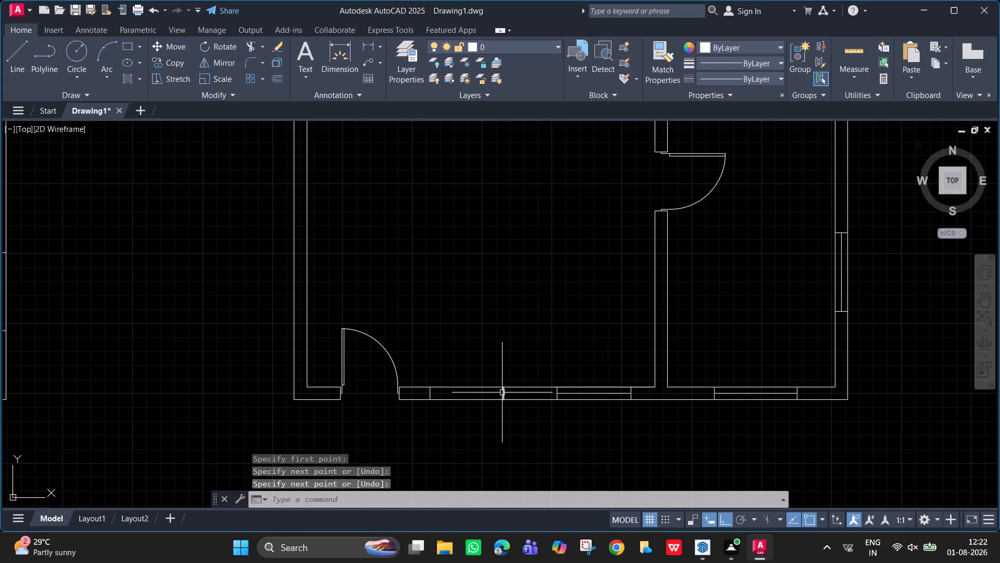
left_click(502, 393)
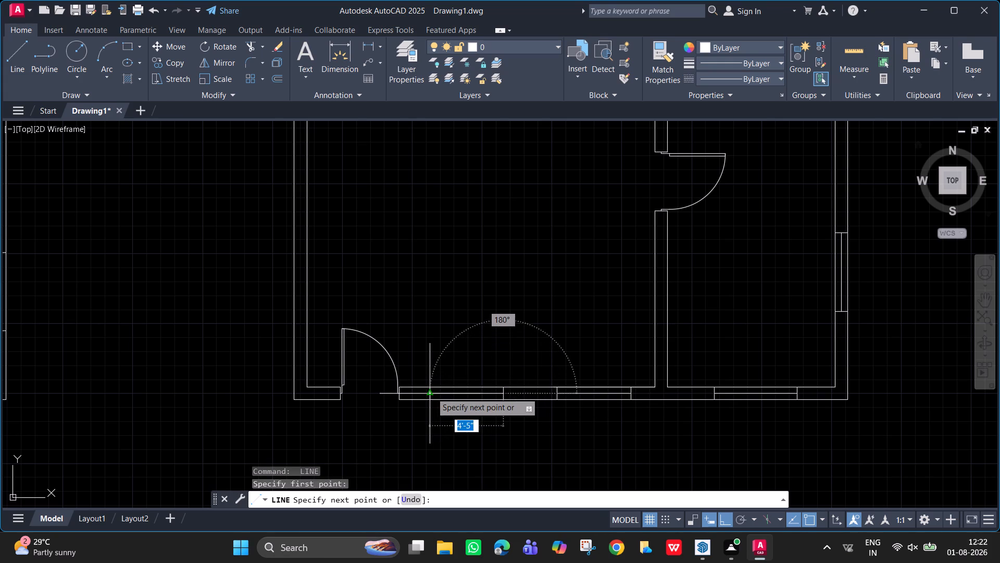
left_click(431, 393)
key("space")
Draw a window about 5'-9" long near the south end of the large southwest room's west wall, using two 9" jamb lines and a middle line.
scroll(427, 376, "down", 2)
middle_click(427, 376)
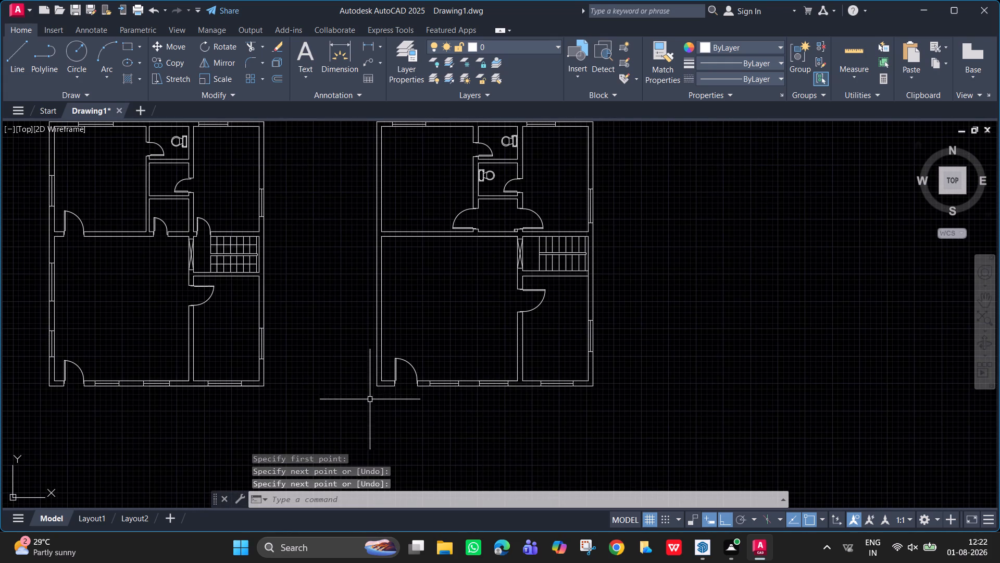
middle_click_drag(348, 382, 402, 400)
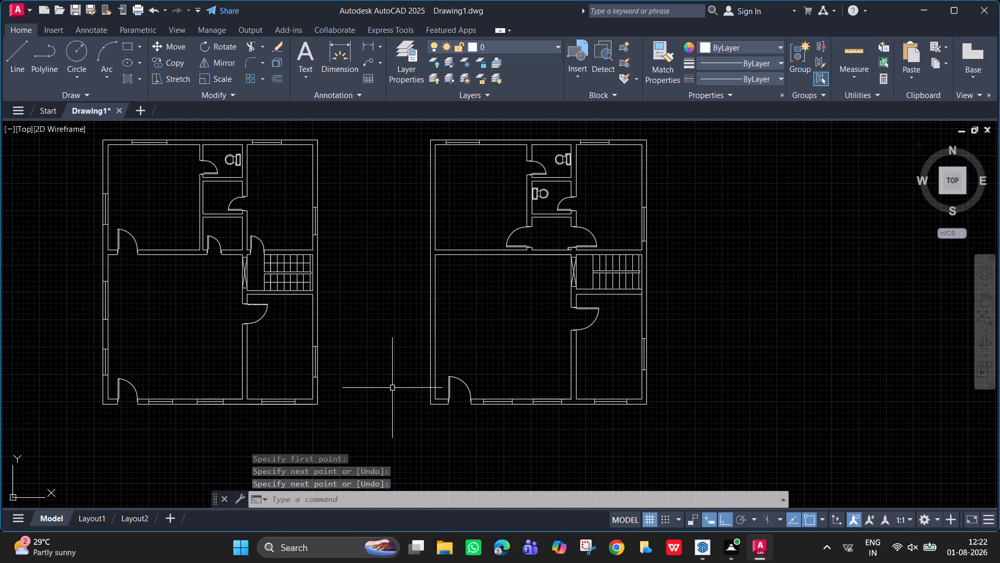
scroll(421, 381, "up", 2)
key("space")
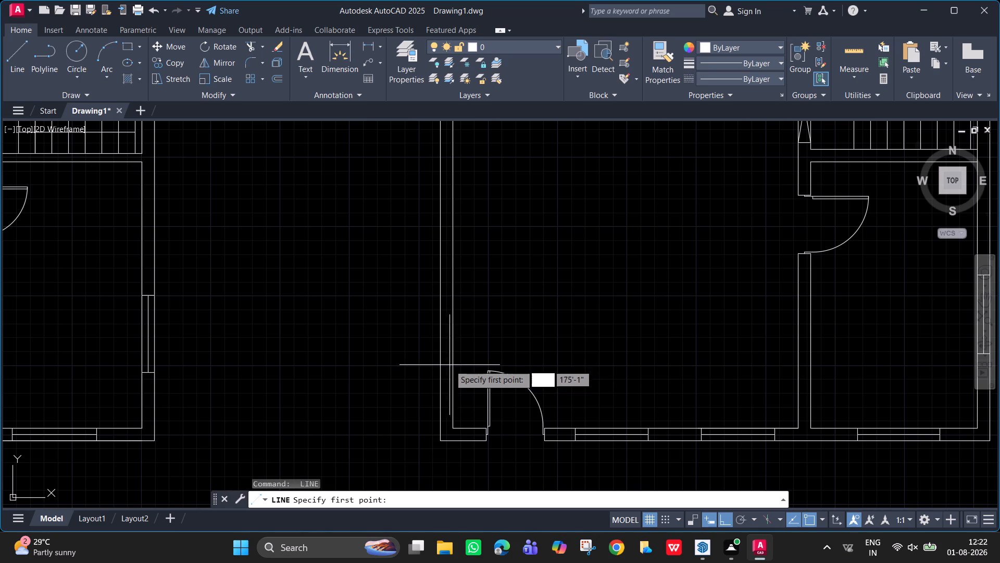
left_click(452, 357)
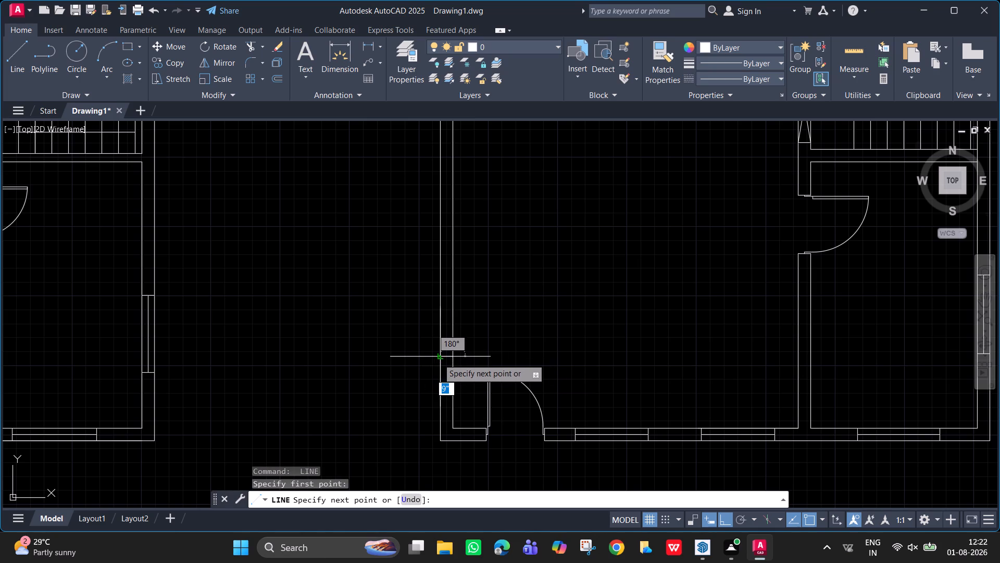
left_click(438, 358)
key("space")
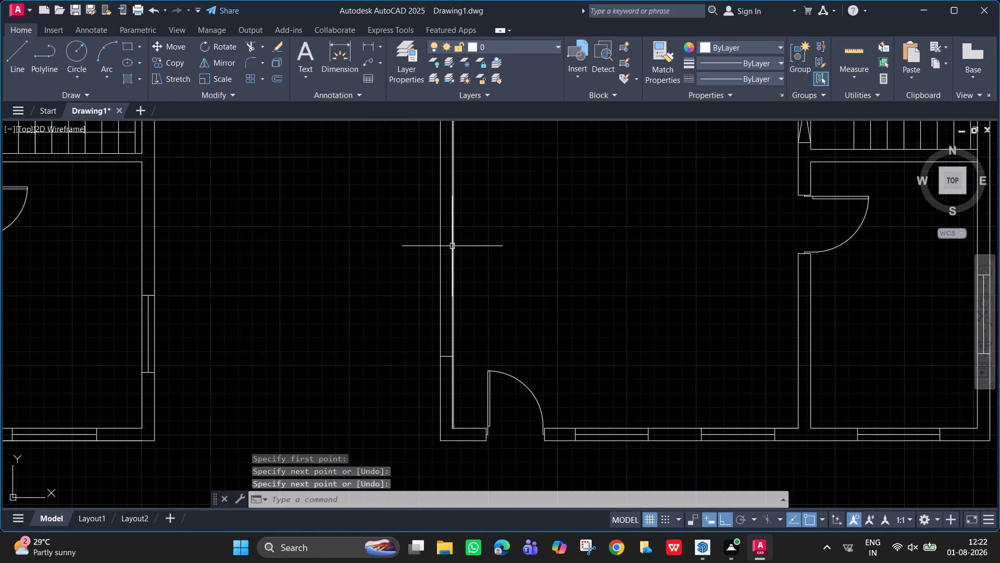
key("space")
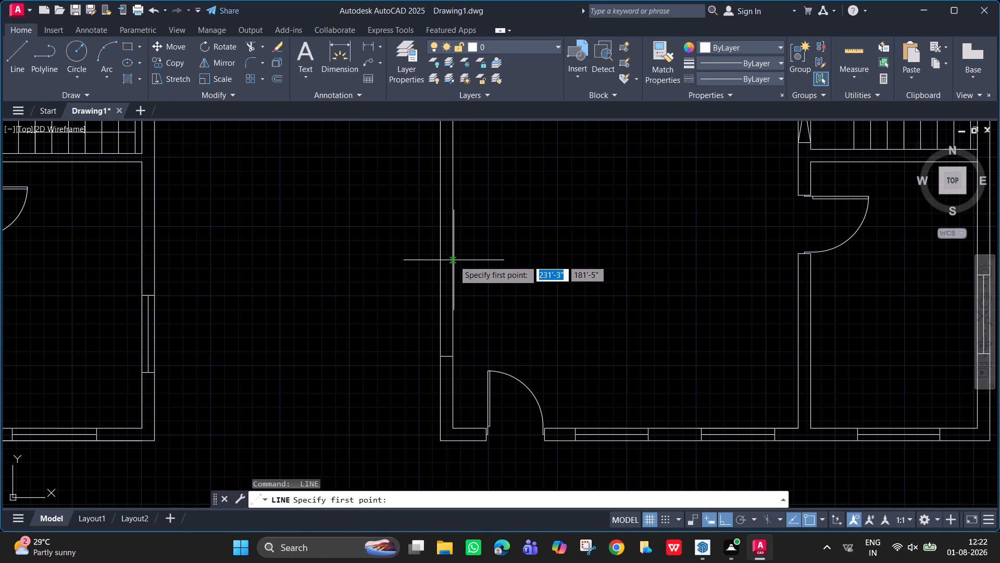
left_click(453, 261)
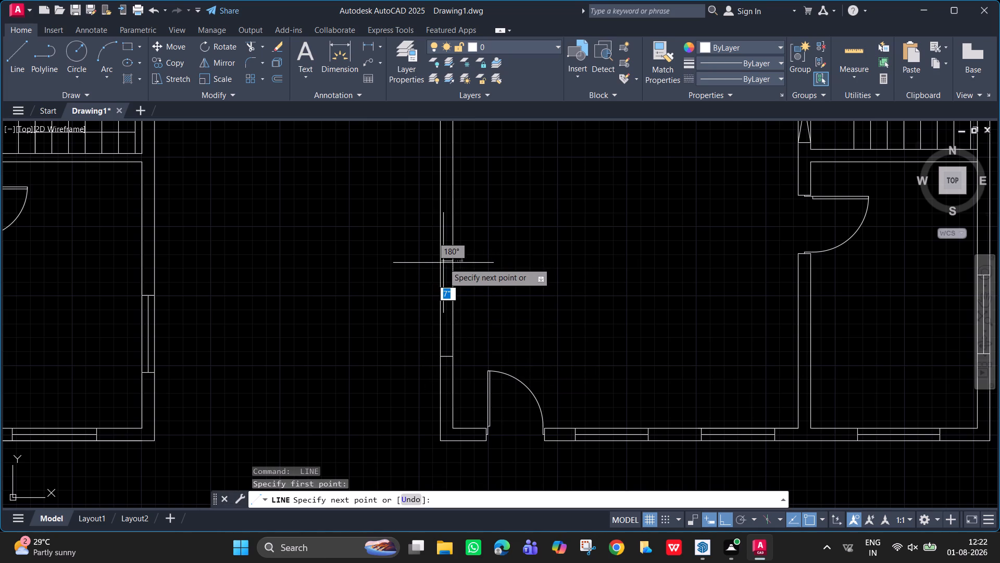
left_click(441, 263)
key("space")
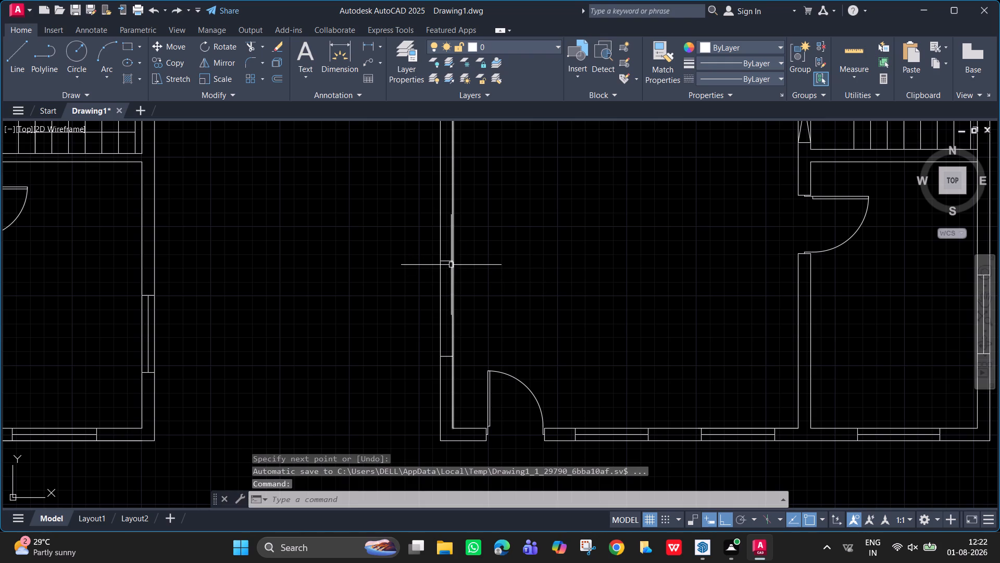
key("space")
left_click(446, 263)
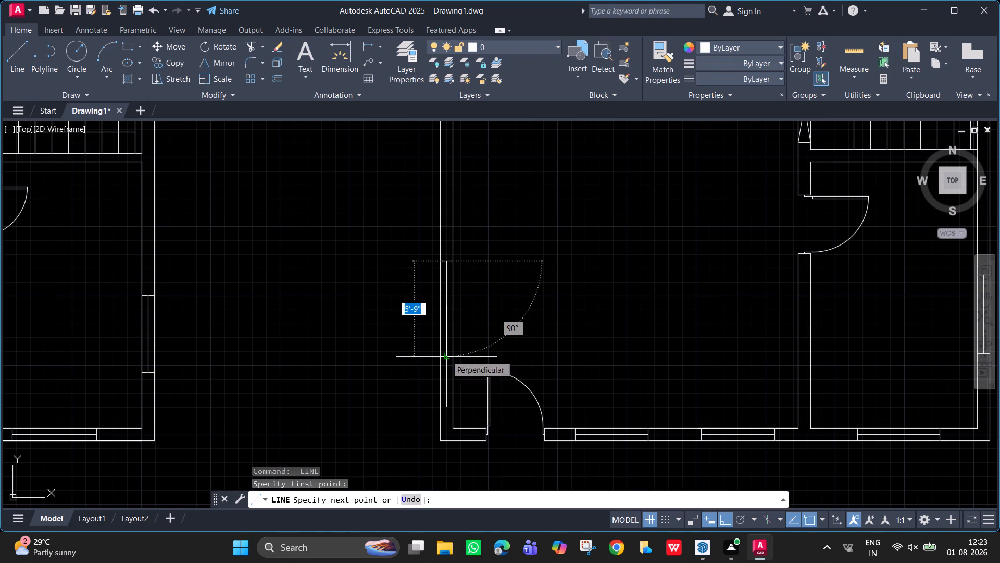
left_click(446, 355)
key("space")
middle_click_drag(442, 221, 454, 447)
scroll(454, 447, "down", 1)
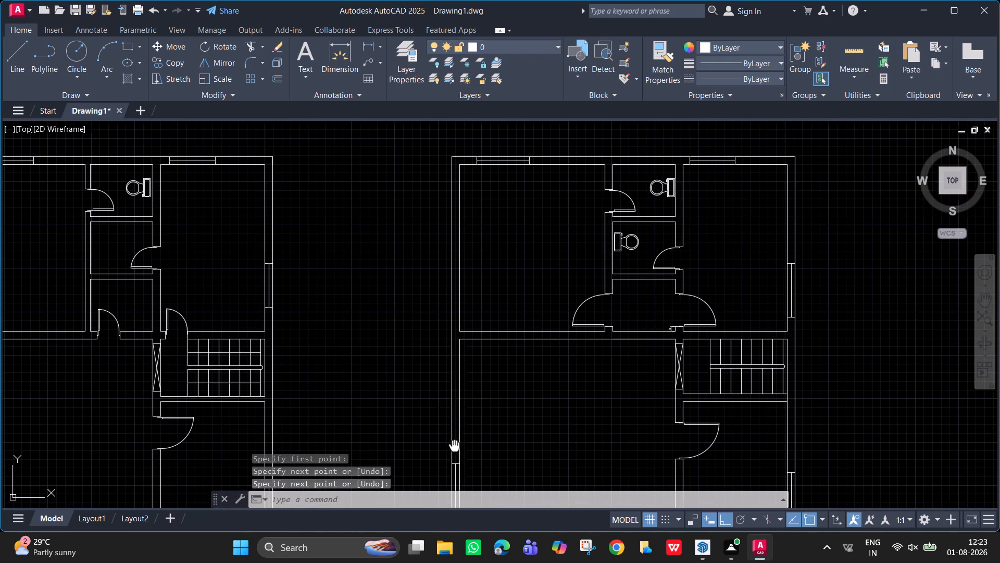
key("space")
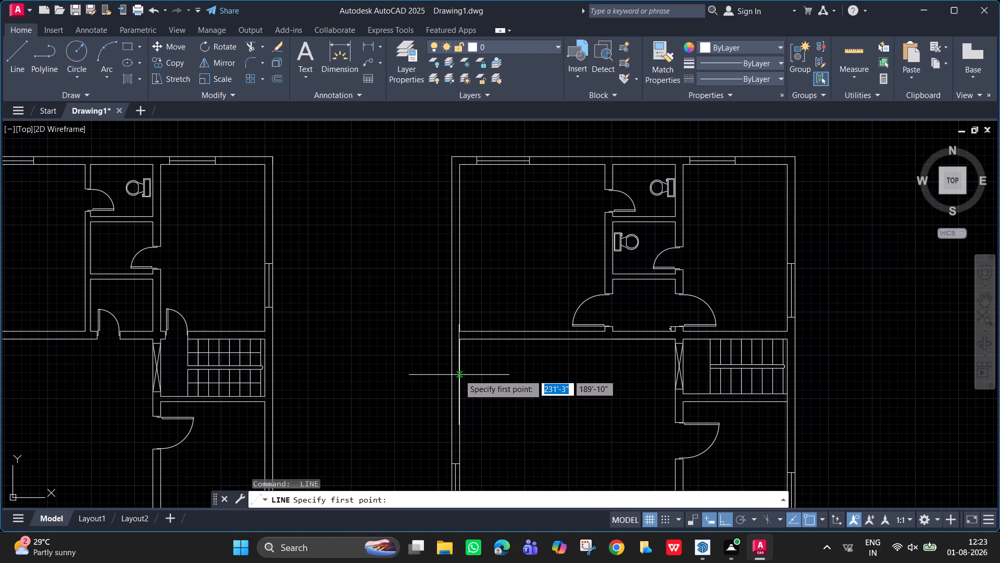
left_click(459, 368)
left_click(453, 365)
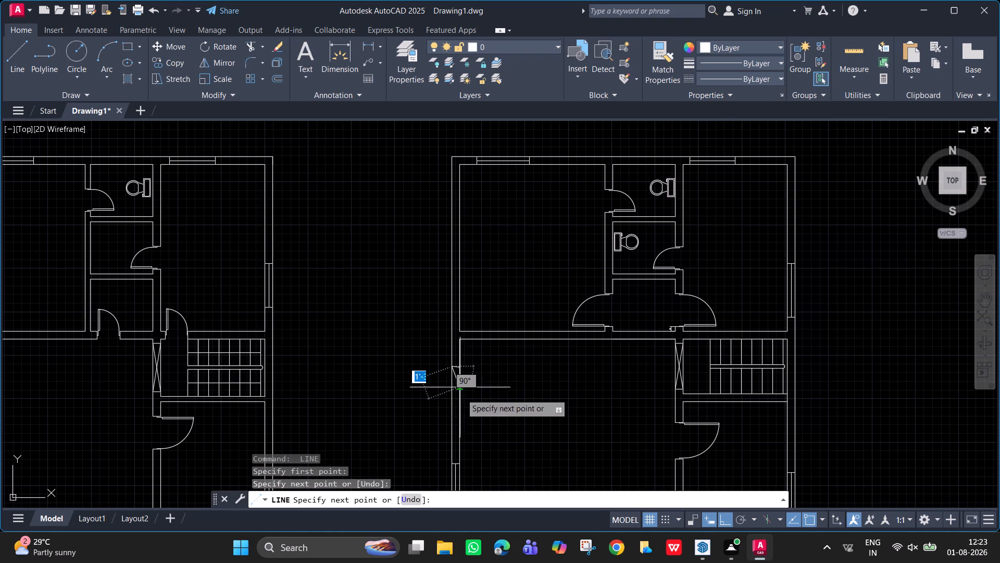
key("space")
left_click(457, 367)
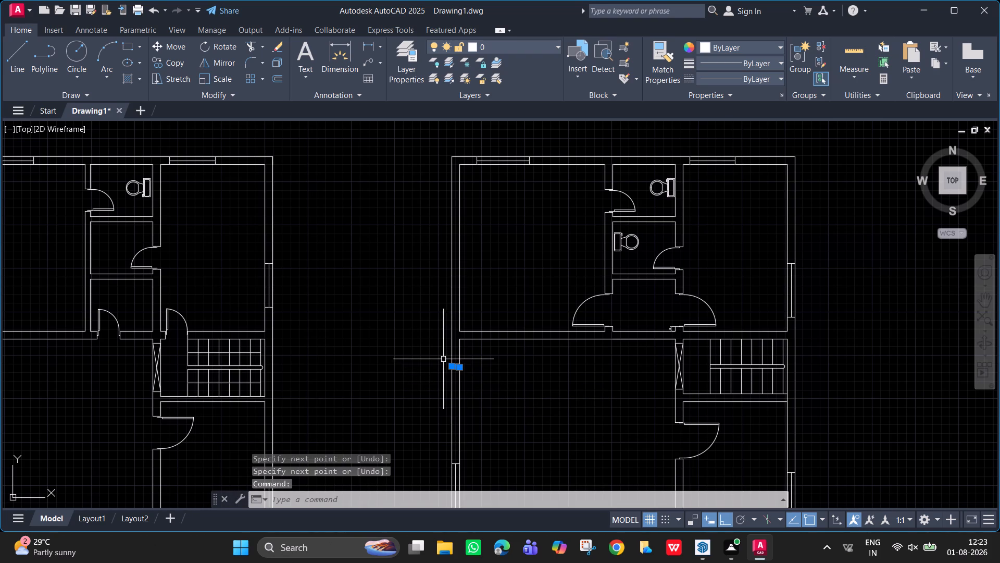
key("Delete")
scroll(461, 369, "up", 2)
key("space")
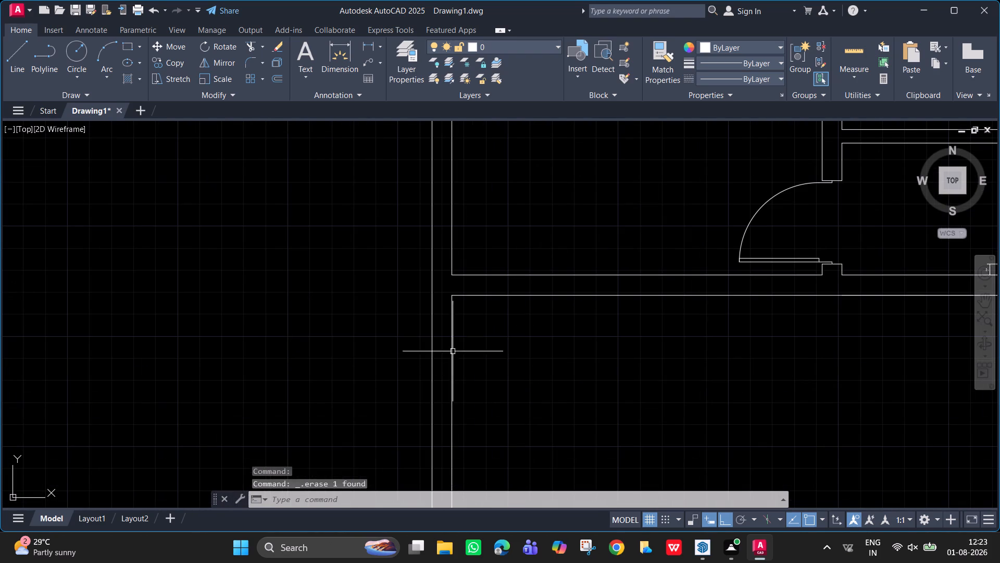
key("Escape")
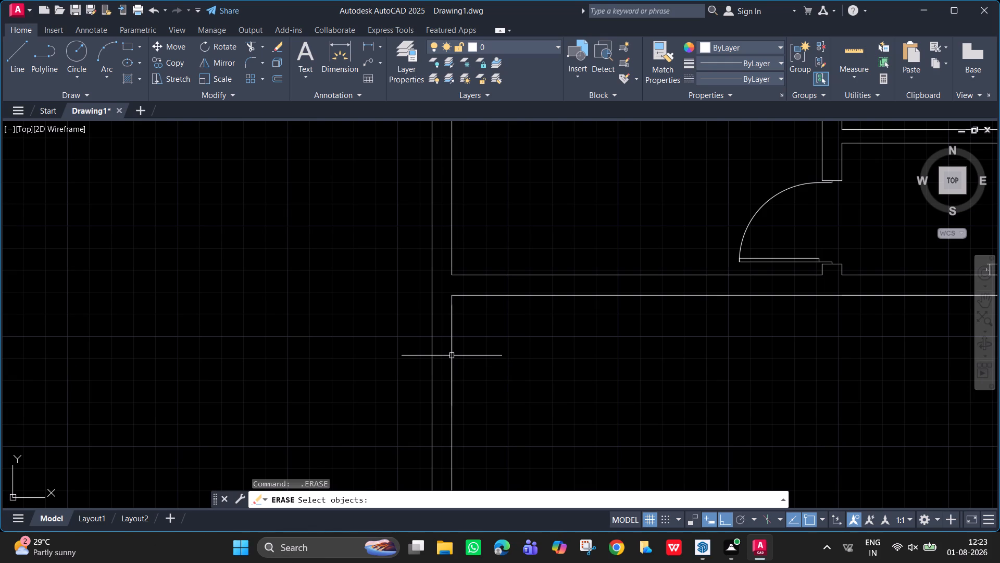
Draw a 9" window jamb line across the large southwest room's west wall, just south of the cross wall.
left_click(13, 60)
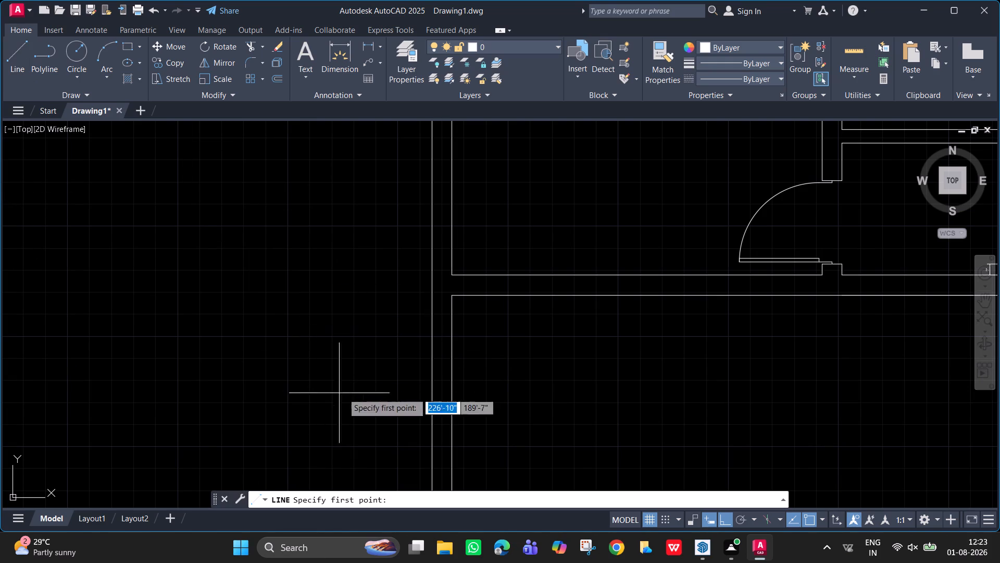
left_click(433, 384)
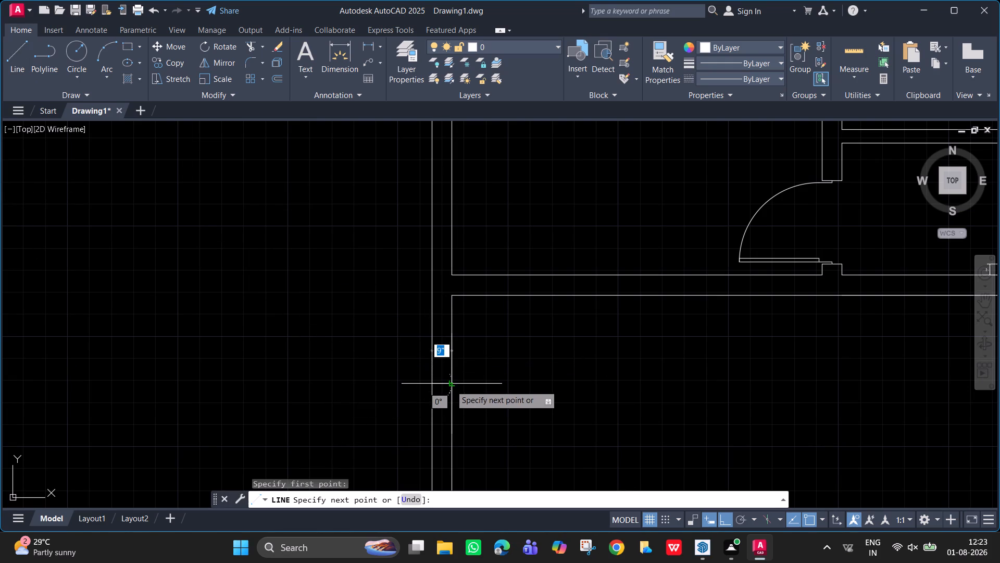
left_click(452, 385)
key("space")
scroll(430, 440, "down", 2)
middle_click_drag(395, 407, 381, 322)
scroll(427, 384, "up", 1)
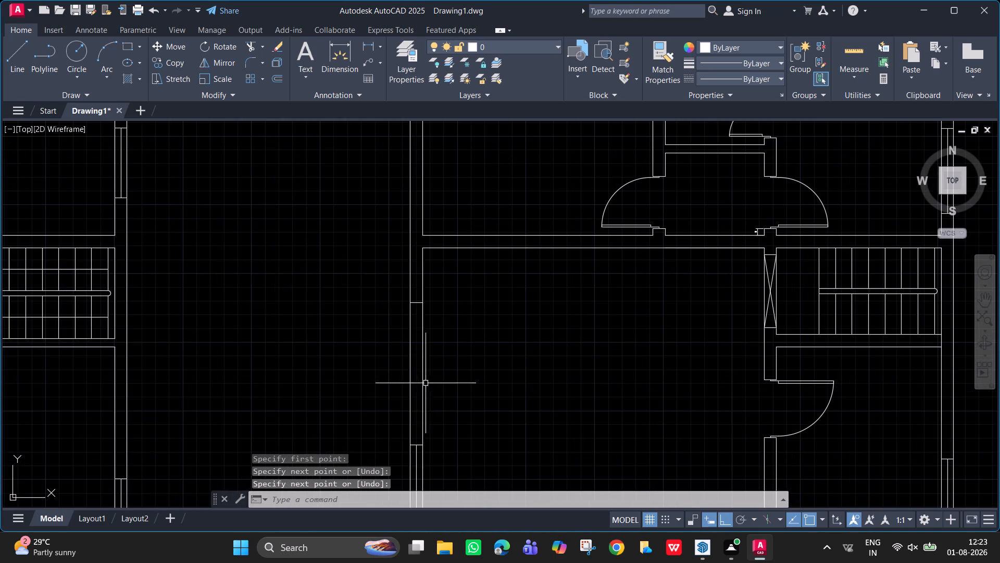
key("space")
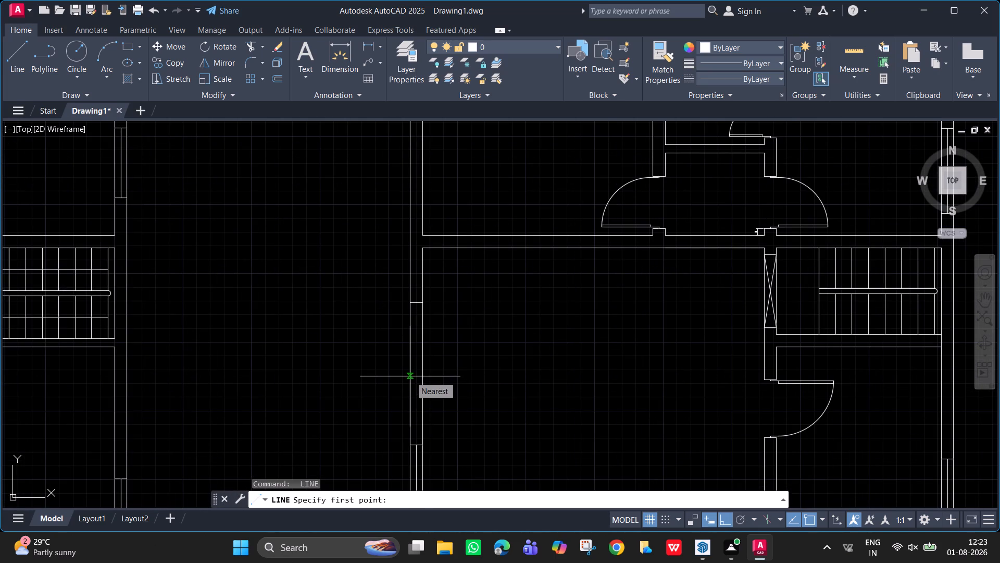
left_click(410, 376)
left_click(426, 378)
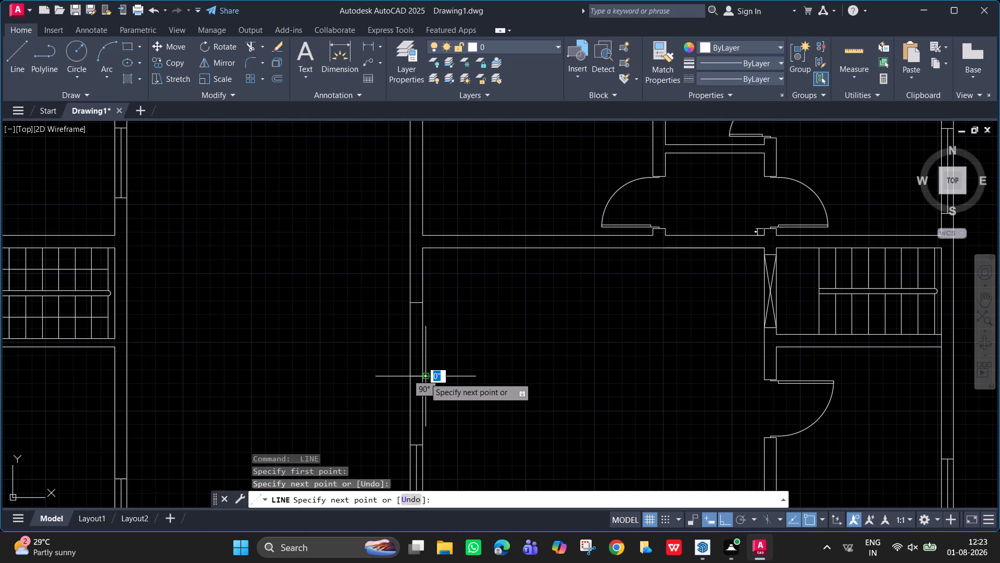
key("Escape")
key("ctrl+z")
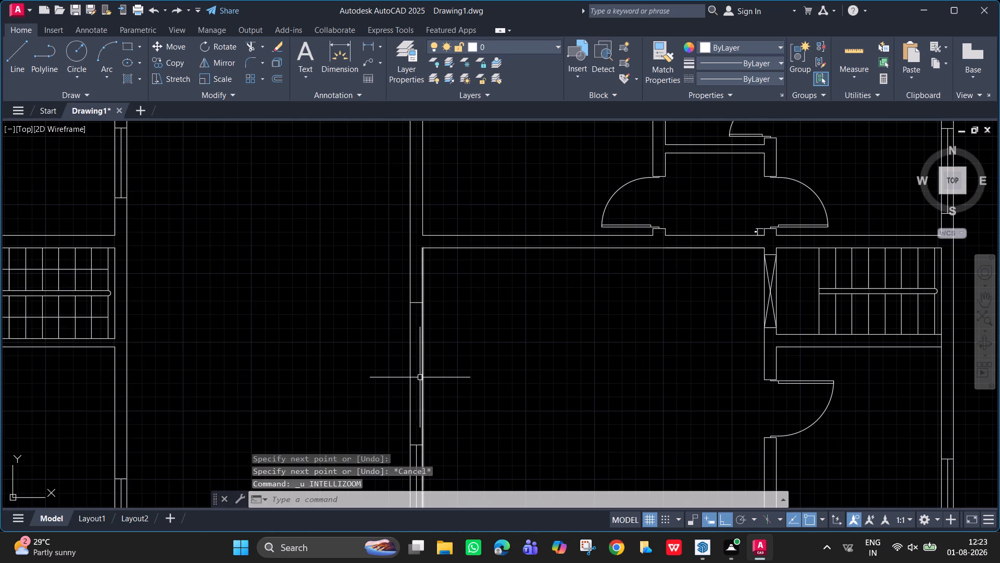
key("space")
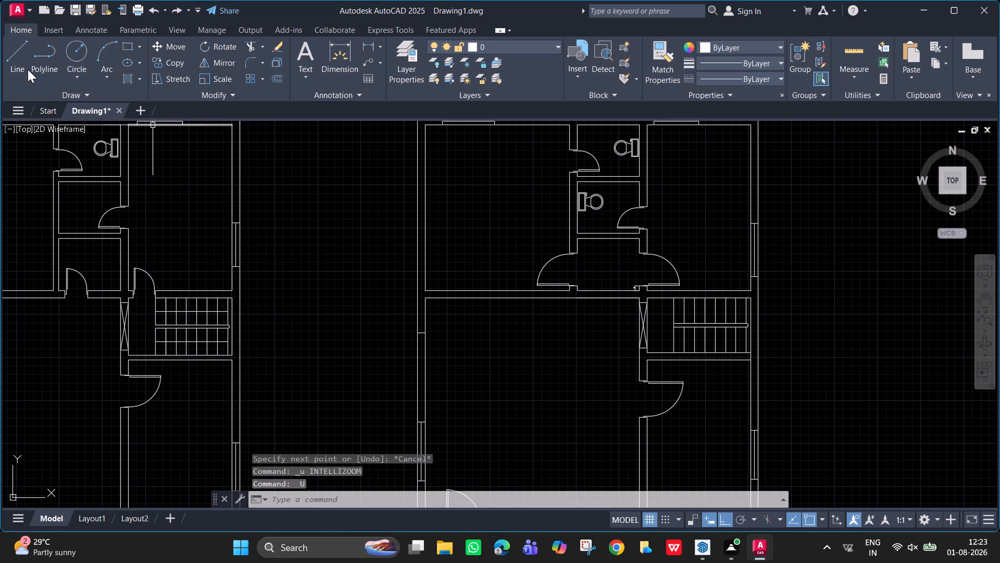
Complete the window at the north end of the large southwest room's west wall with a south jamb line and a middle line about 4' long.
left_click(22, 48)
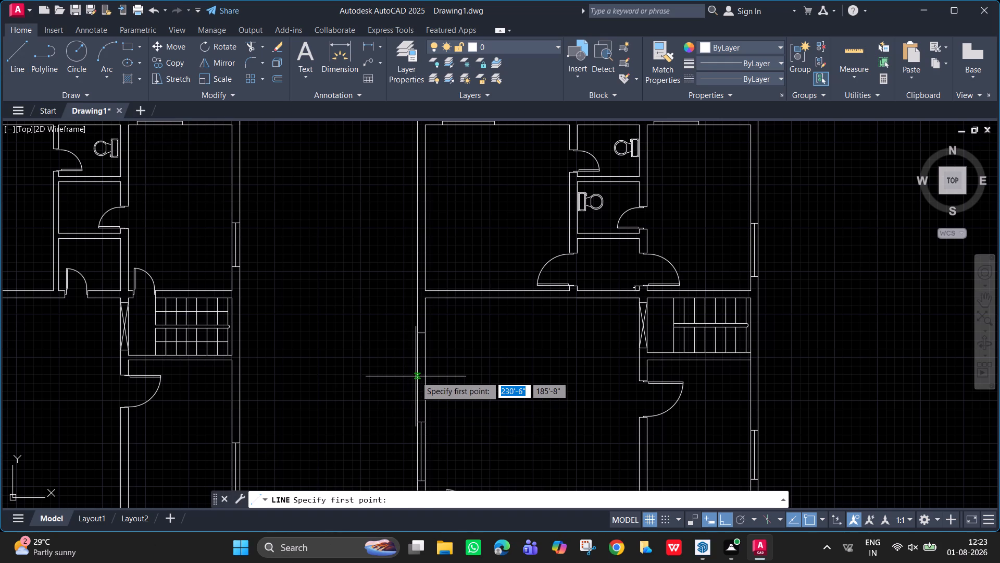
left_click(416, 376)
left_click(426, 375)
key("space")
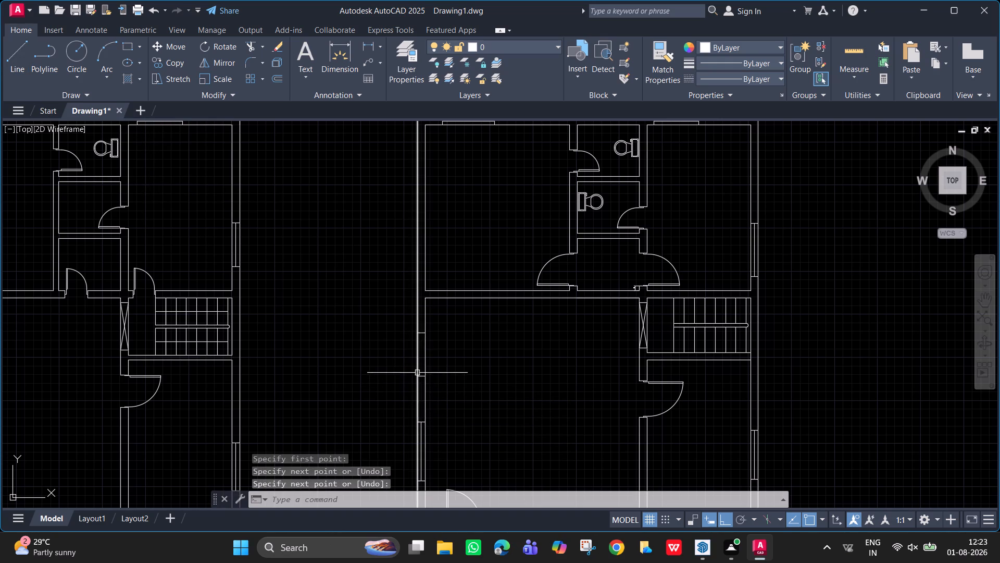
scroll(423, 375, "up", 2)
key("space")
left_click(415, 381)
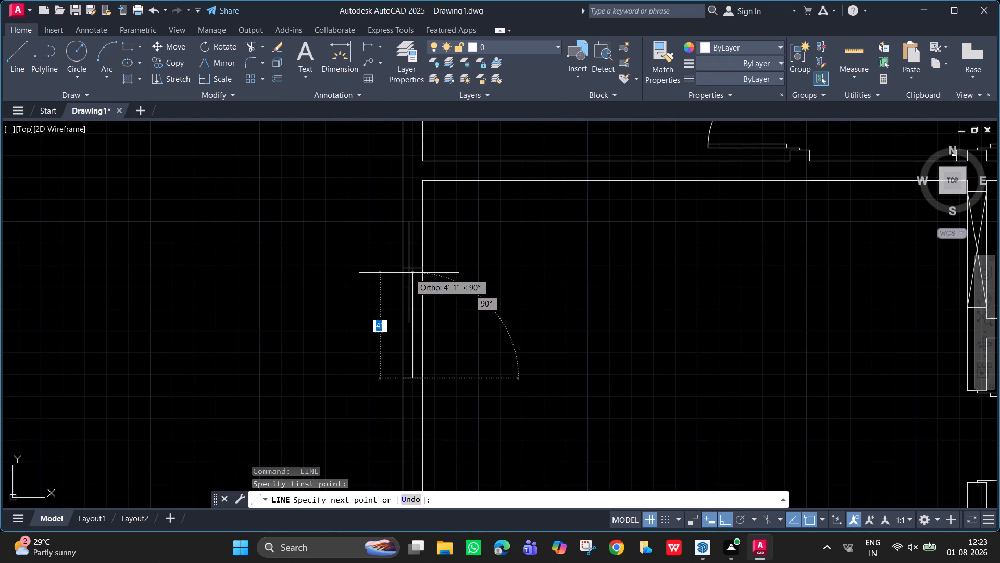
left_click(412, 268)
key("space")
Draw a window about 4'-5" long in the northwest room's west wall of the second plan, using two jamb lines and a middle line.
scroll(481, 316, "down", 2)
scroll(645, 384, "down", 1)
middle_click_drag(641, 390, 636, 388)
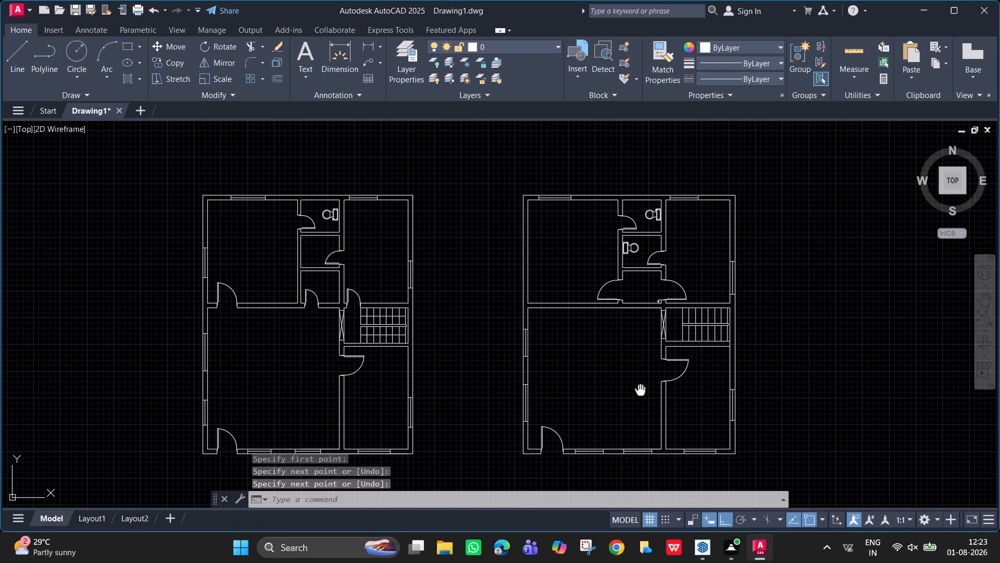
middle_click_drag(636, 388, 623, 542)
scroll(570, 450, "up", 1)
scroll(471, 367, "up", 1)
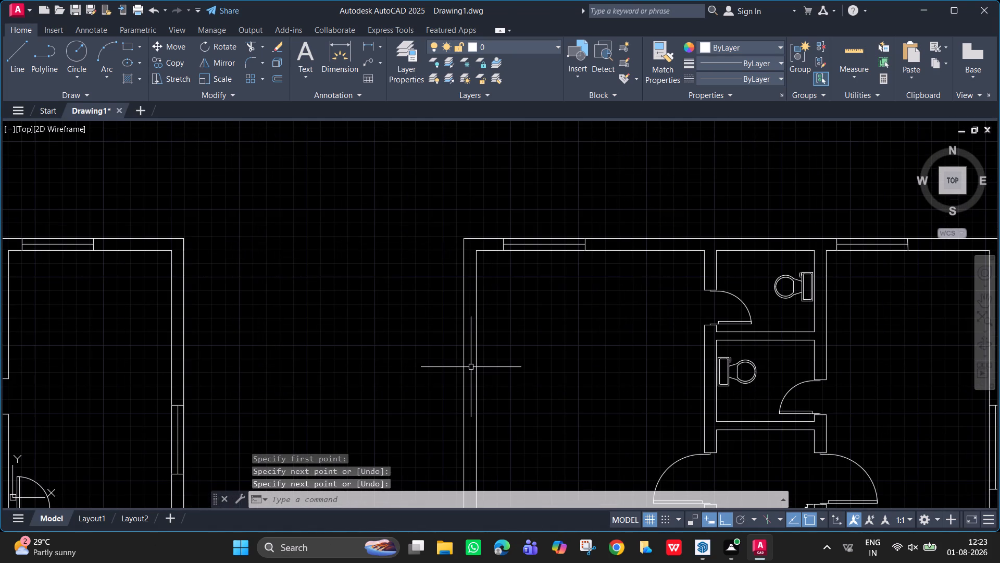
key("space")
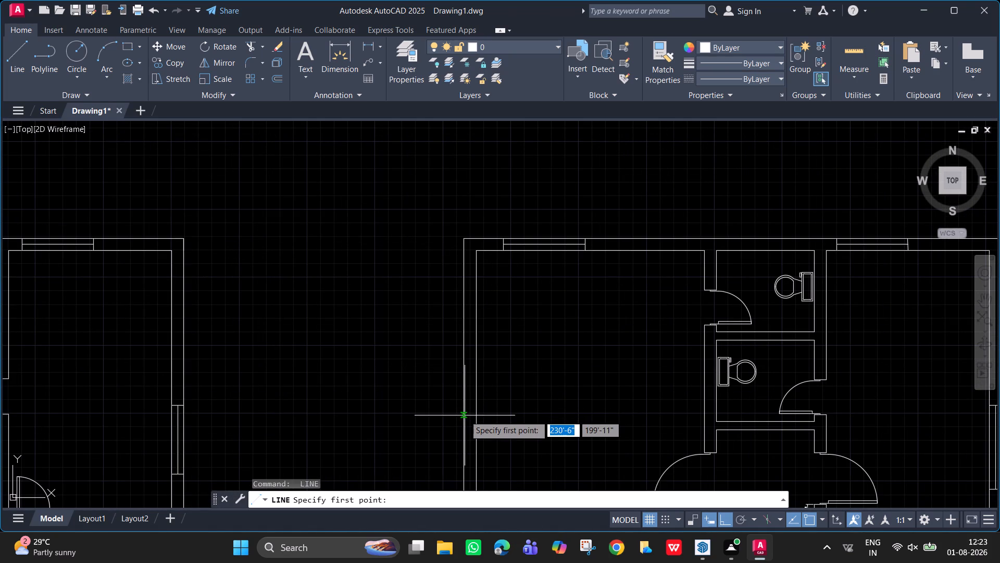
left_click(463, 420)
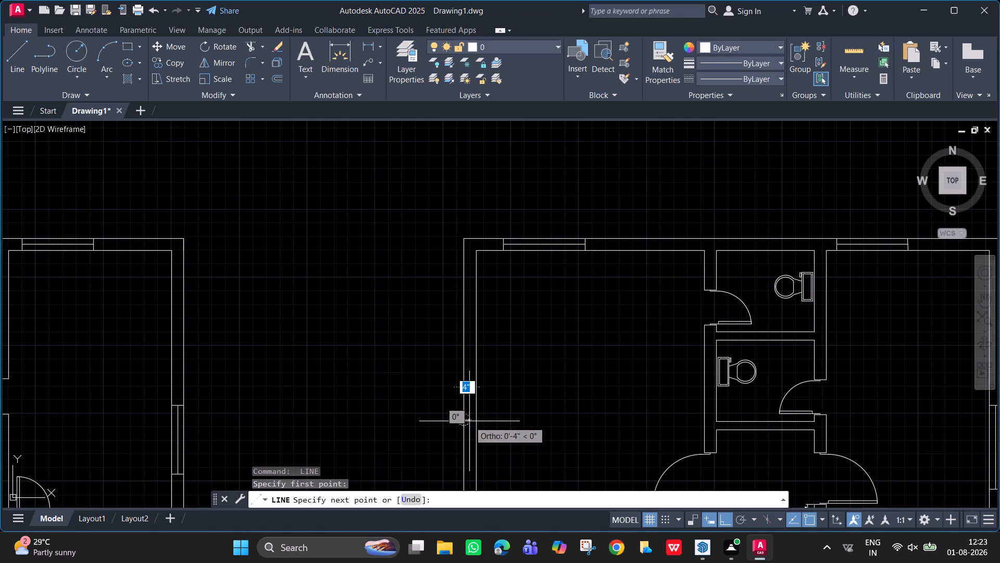
left_click(478, 419)
key("space")
key("space")
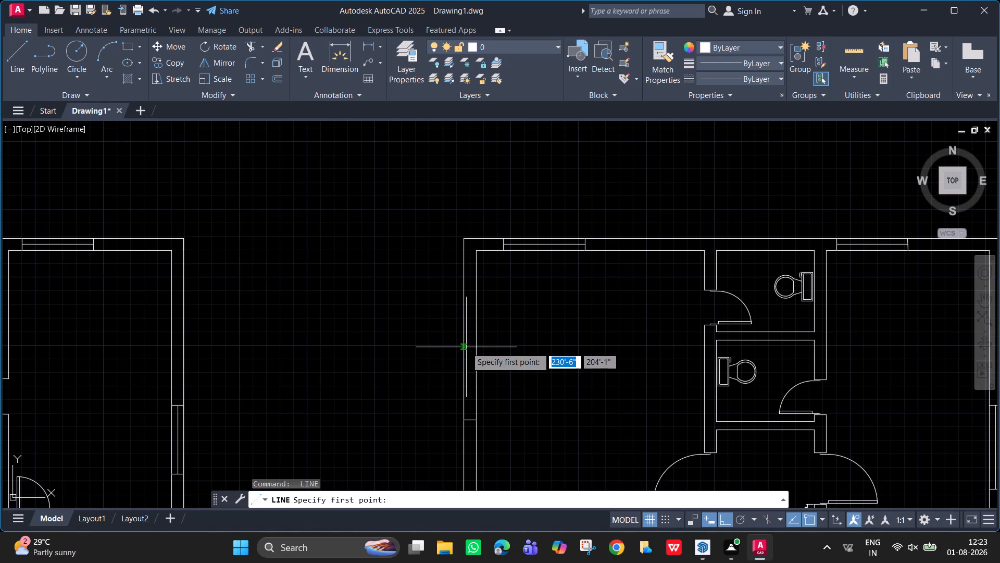
left_click(465, 348)
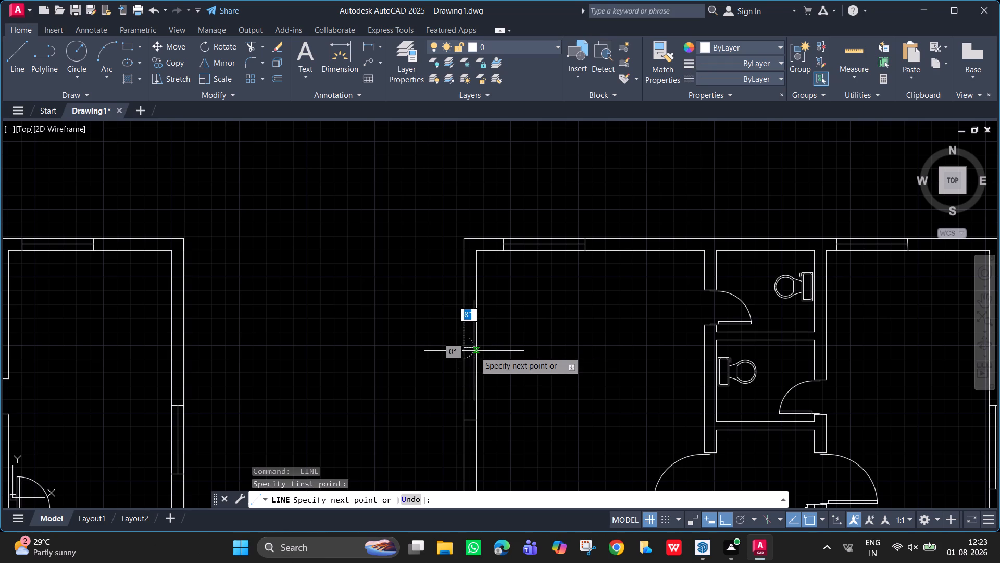
left_click(474, 348)
key("space")
key("space")
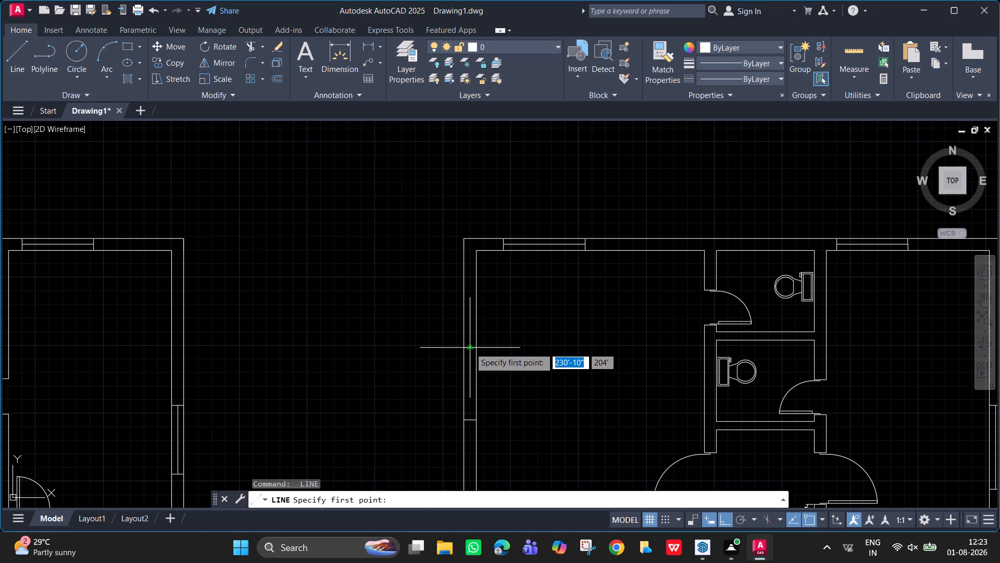
left_click(470, 349)
left_click(470, 421)
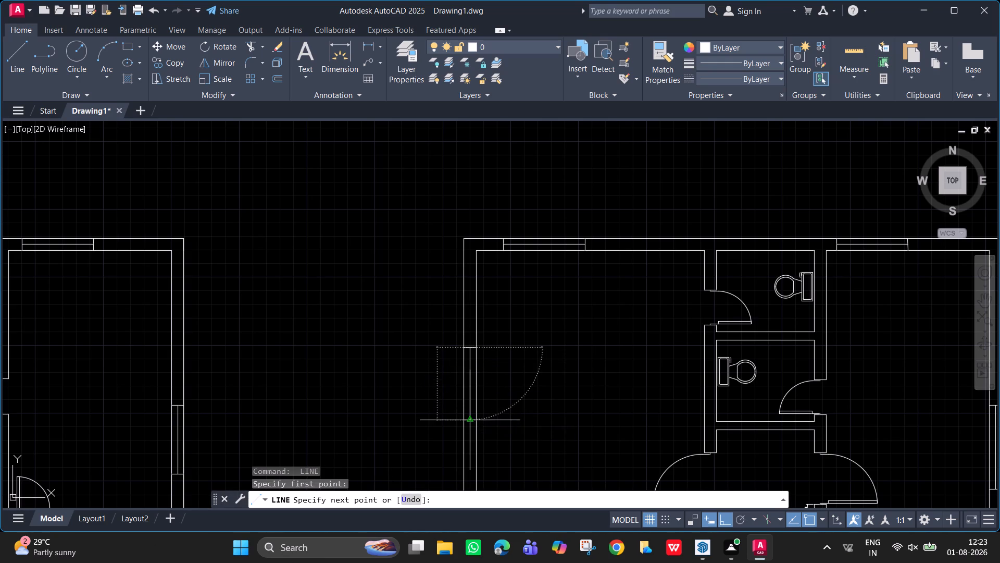
key("space")
Review both floor plans side by side, checking the completed walls, doors and windows.
scroll(569, 377, "down", 3)
middle_click_drag(560, 383, 506, 274)
scroll(500, 268, "up", 1)
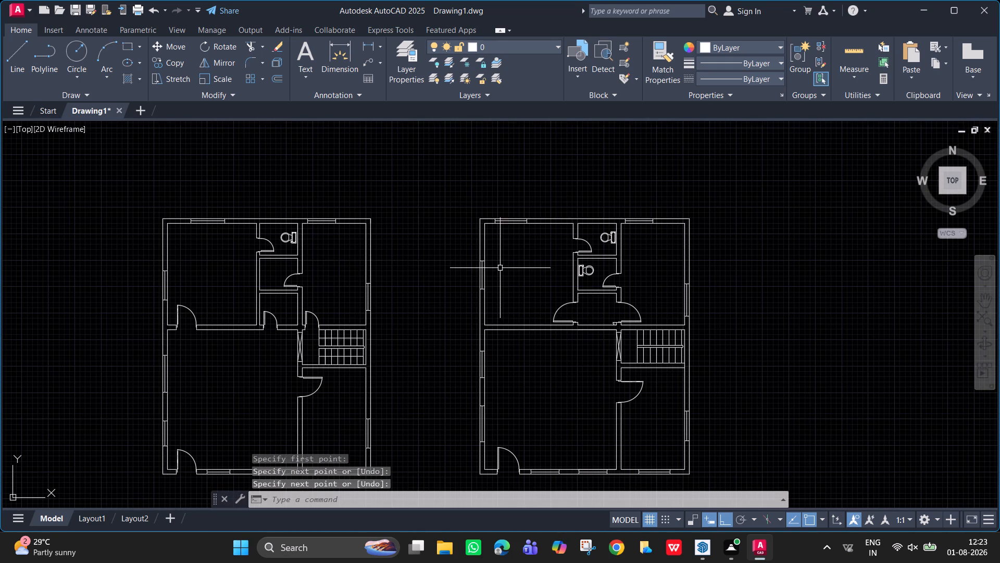
scroll(510, 283, "down", 1)
middle_click_drag(512, 291, 504, 287)
scroll(511, 291, "down", 1)
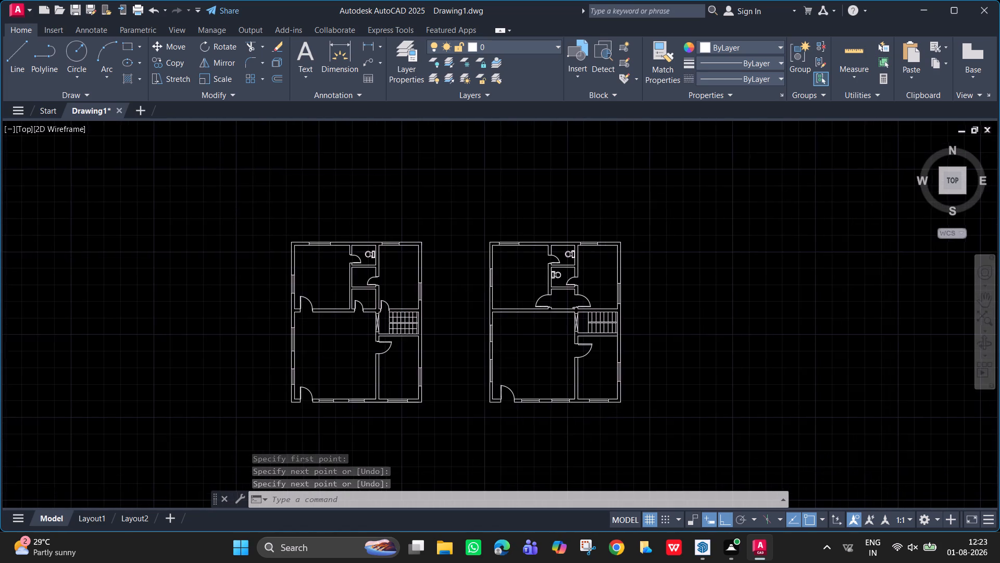
middle_click_drag(504, 287, 598, 289)
scroll(505, 308, "up", 2)
middle_click_drag(508, 309, 540, 330)
middle_click_drag(521, 315, 503, 300)
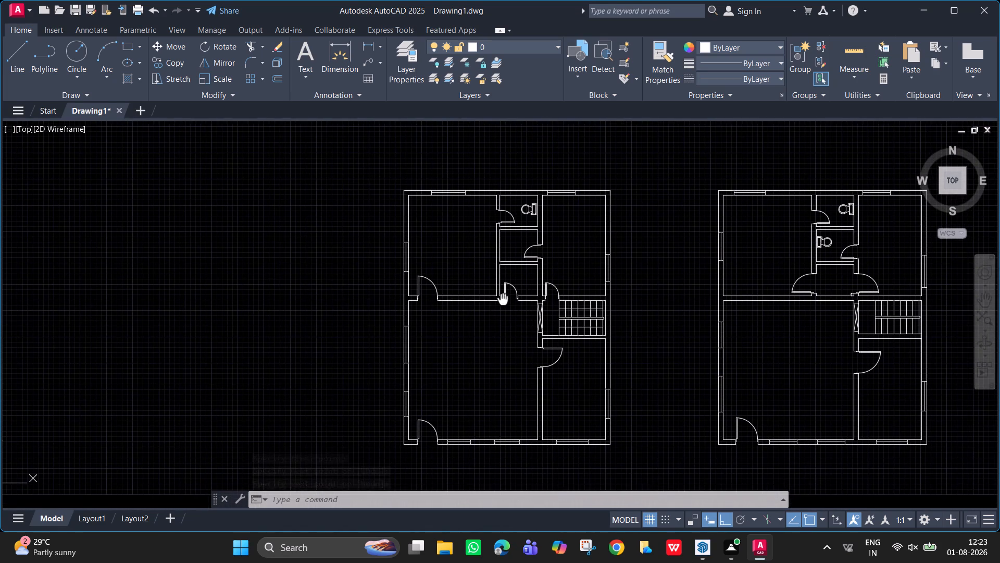
middle_click_drag(503, 300, 502, 299)
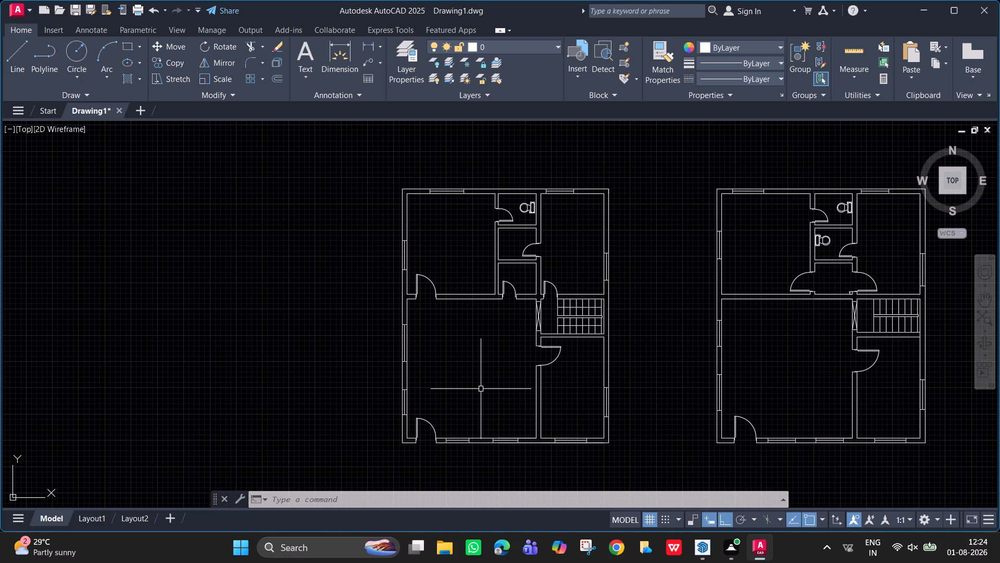
Open DesignCenter and browse the en-us DesignCenter samples to the blocks of Home - Space Planner.dwg.
type("dc")
key("Return")
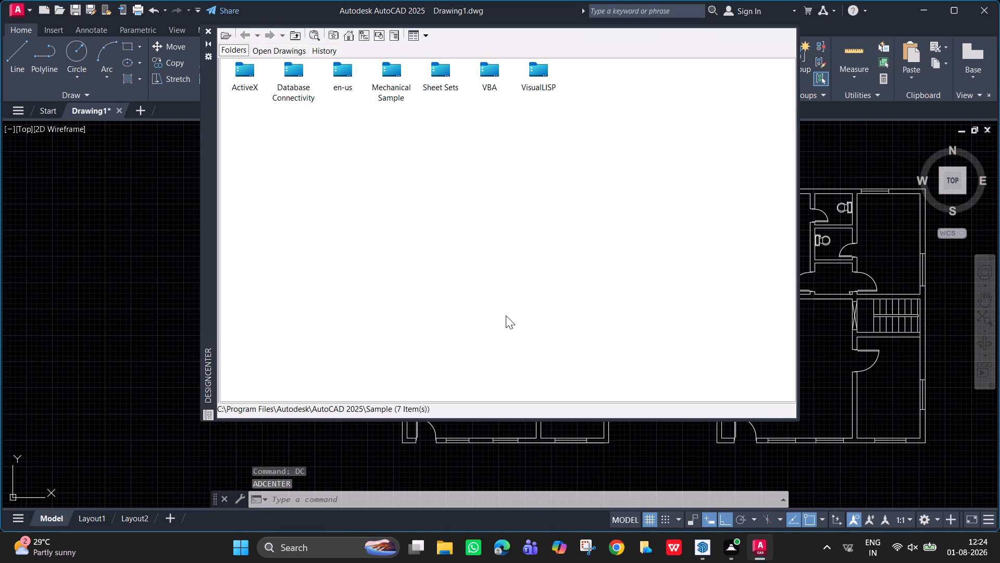
double_click(349, 73)
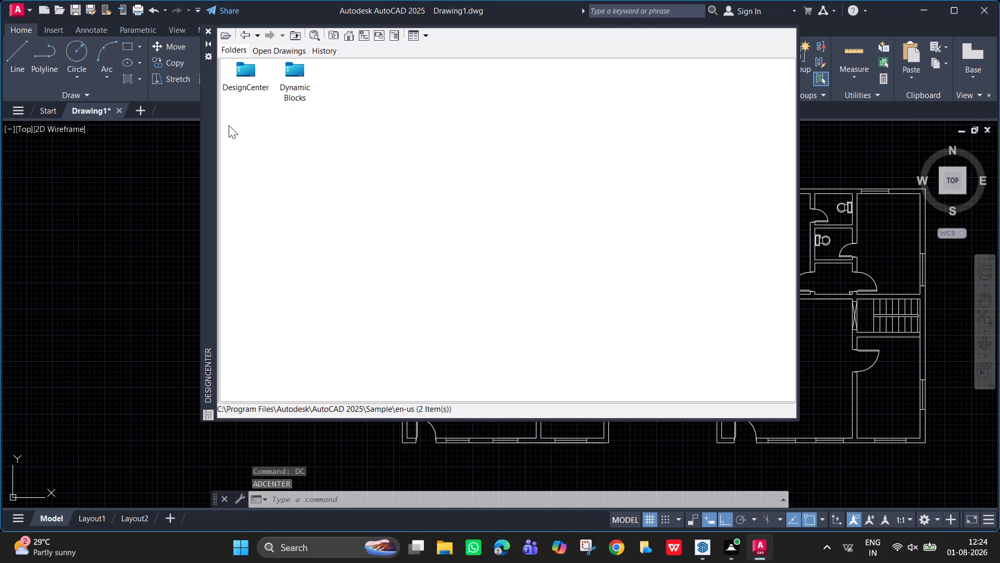
double_click(247, 75)
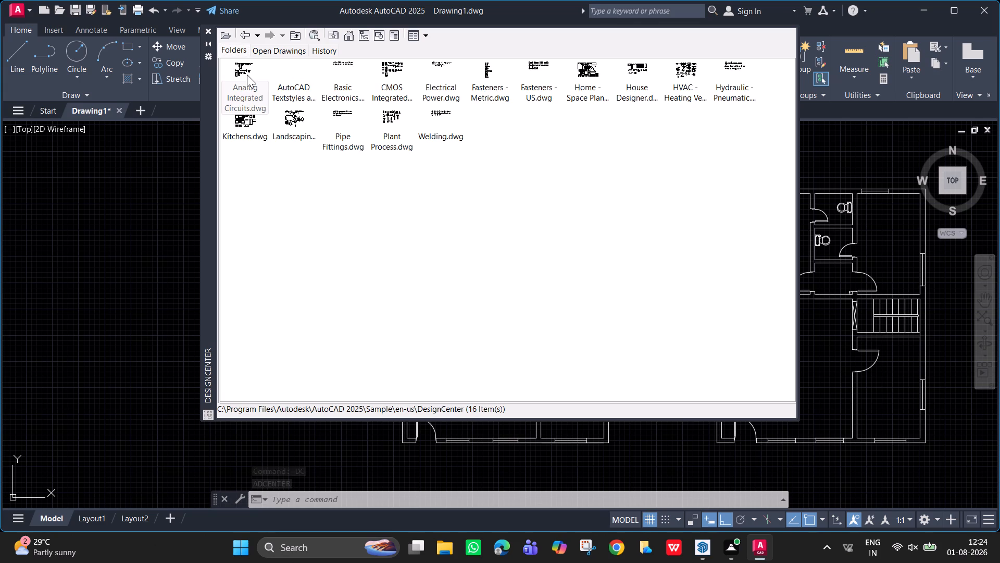
double_click(585, 75)
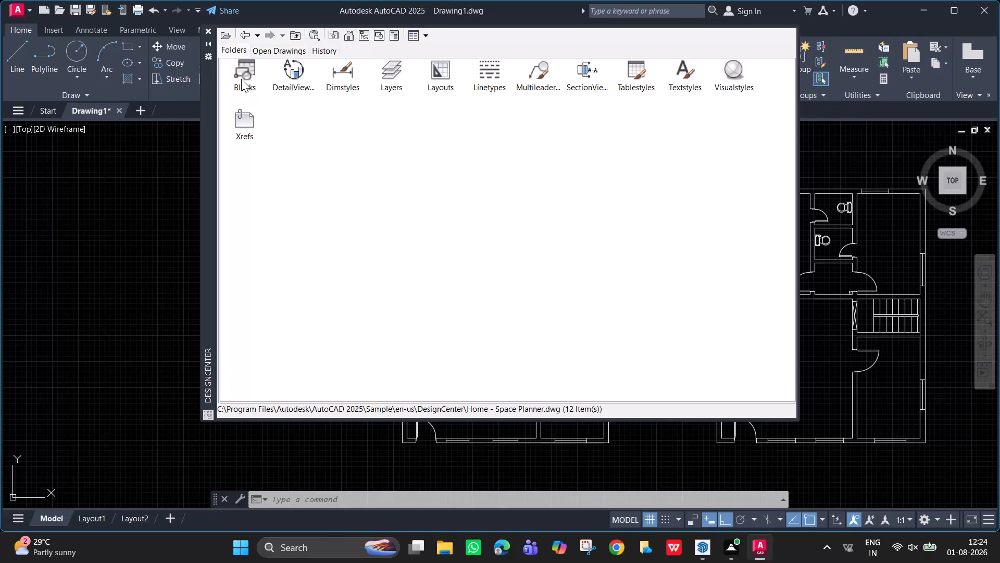
double_click(241, 79)
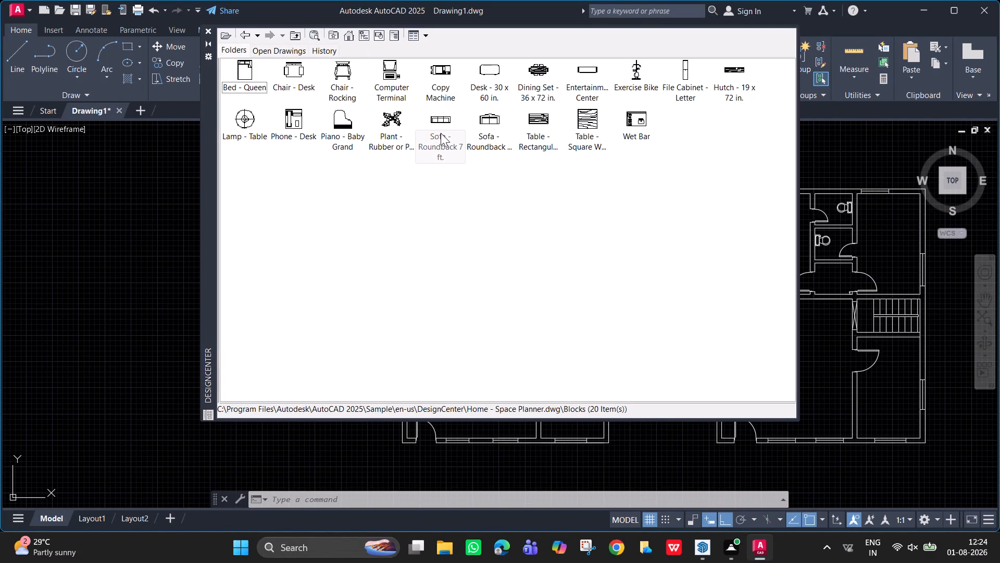
Insert the 7 ft roundback sofa block in the empty area west of the first floor plan.
left_click(438, 131)
left_click(110, 236)
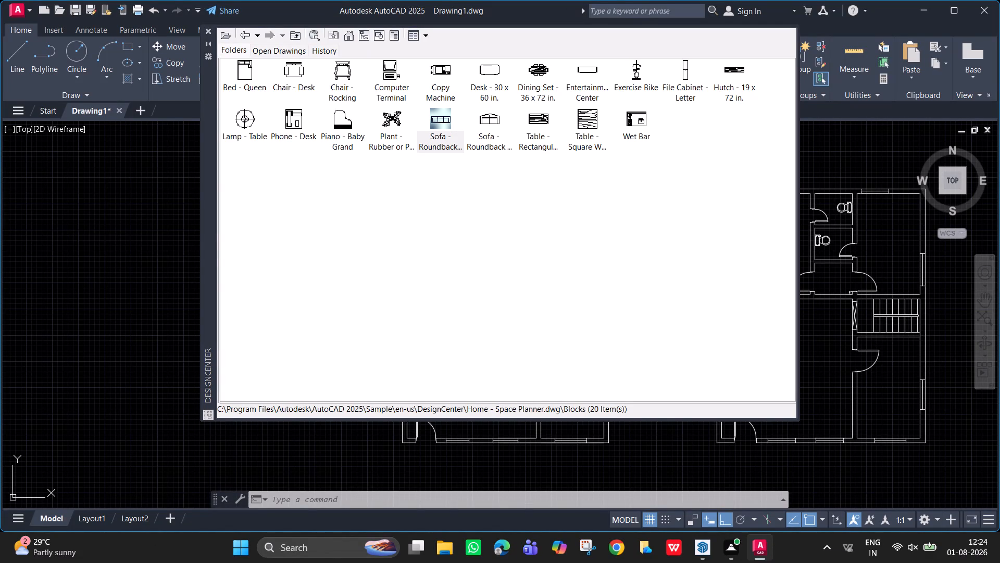
left_click(113, 214)
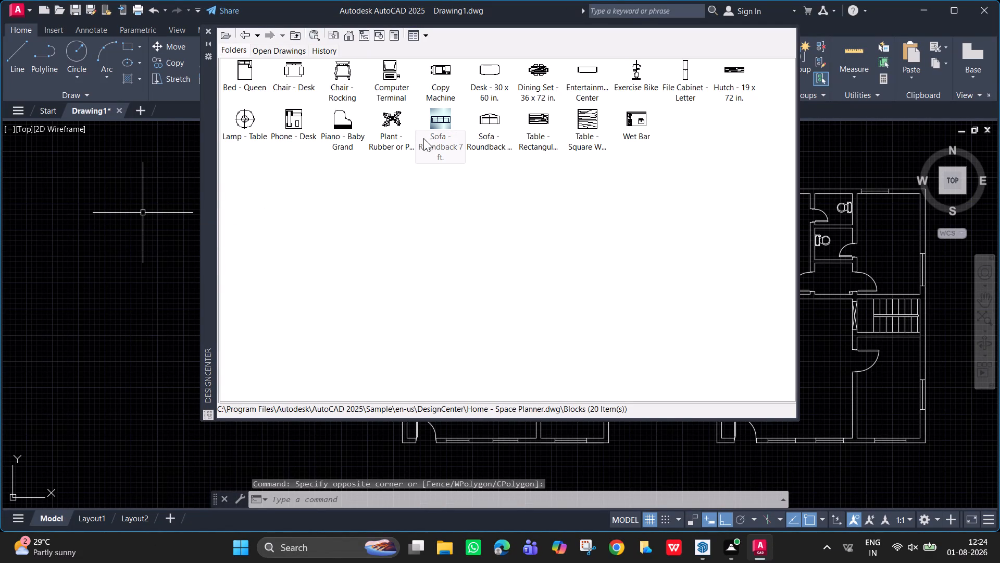
double_click(442, 123)
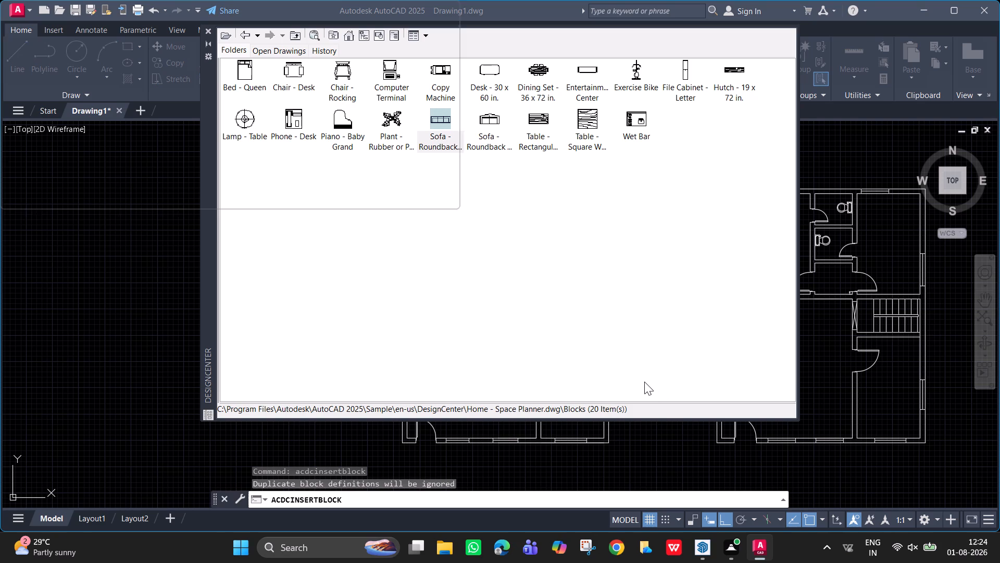
left_click(570, 367)
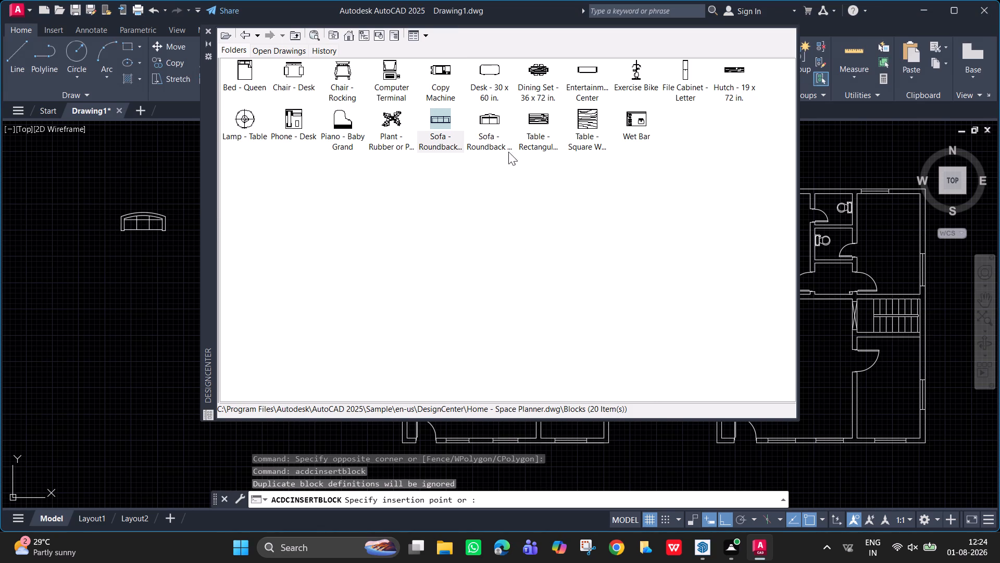
double_click(494, 124)
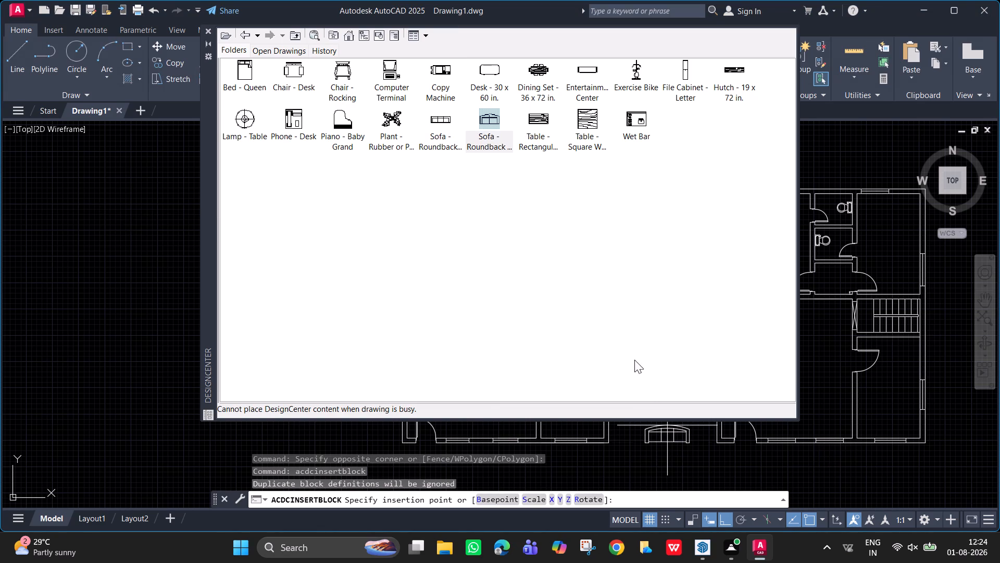
double_click(488, 121)
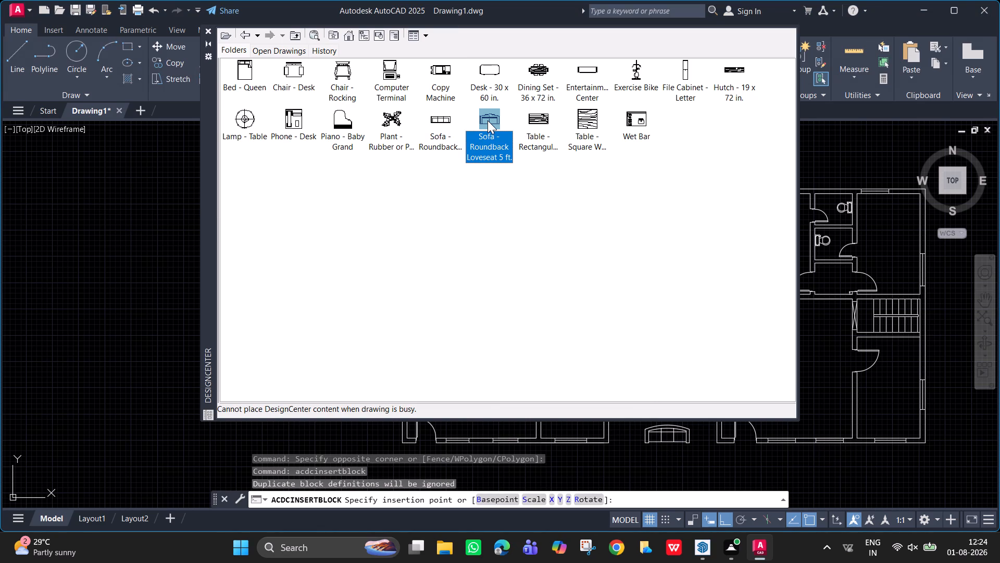
double_click(488, 120)
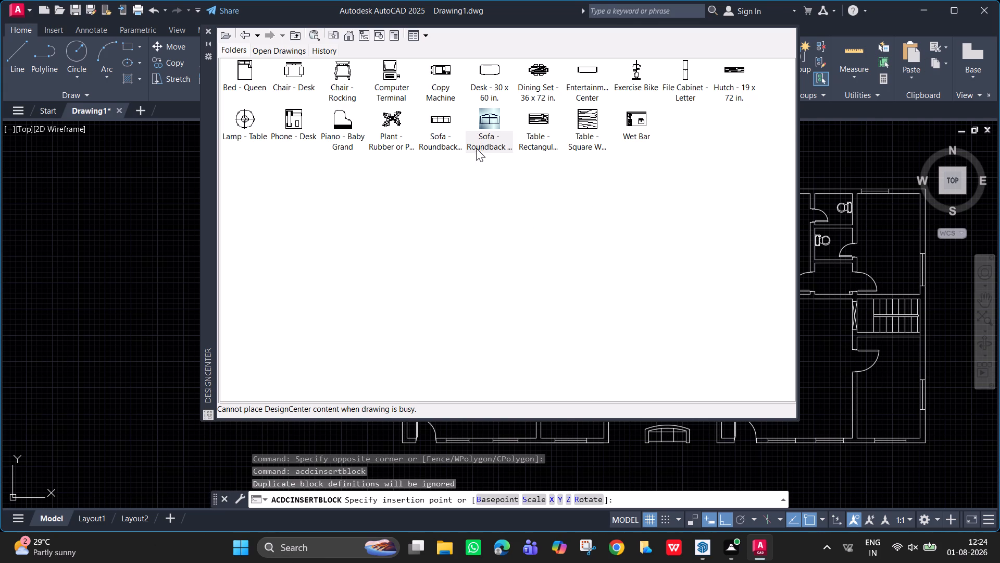
double_click(493, 121)
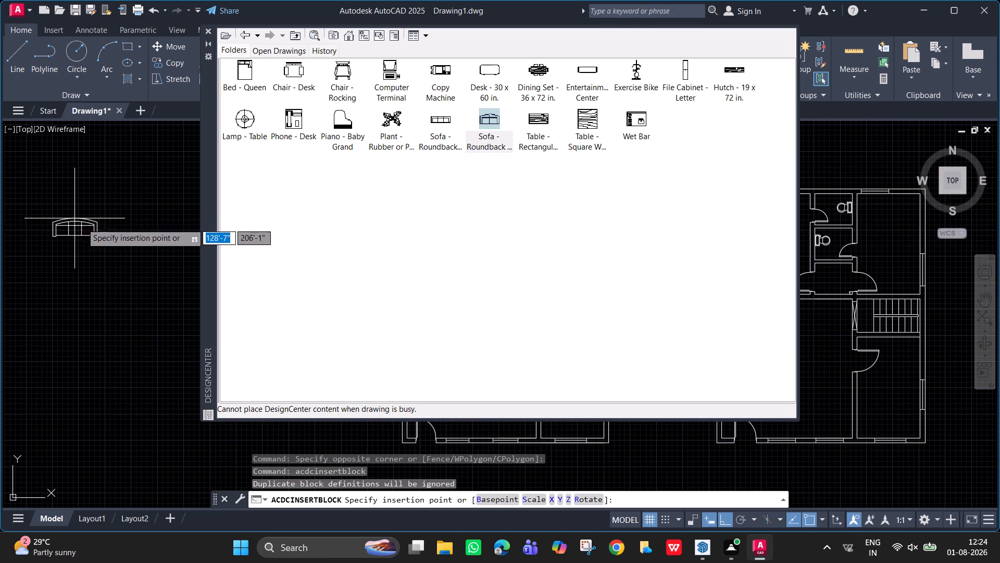
left_click(94, 249)
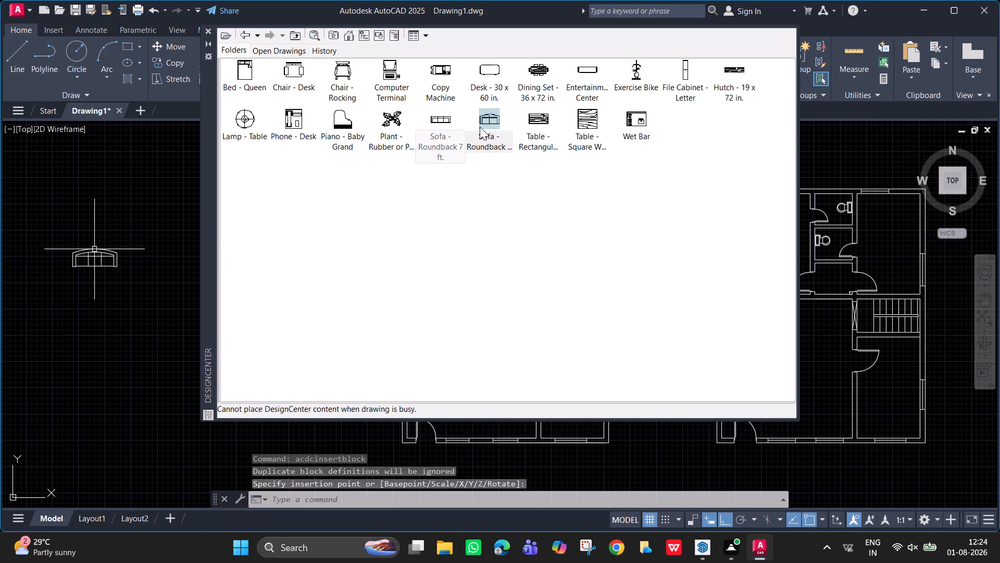
Insert the Sofa - Roundback Loveseat 5 ft. block in the empty area, south of the 7 ft sofa.
left_click(484, 124)
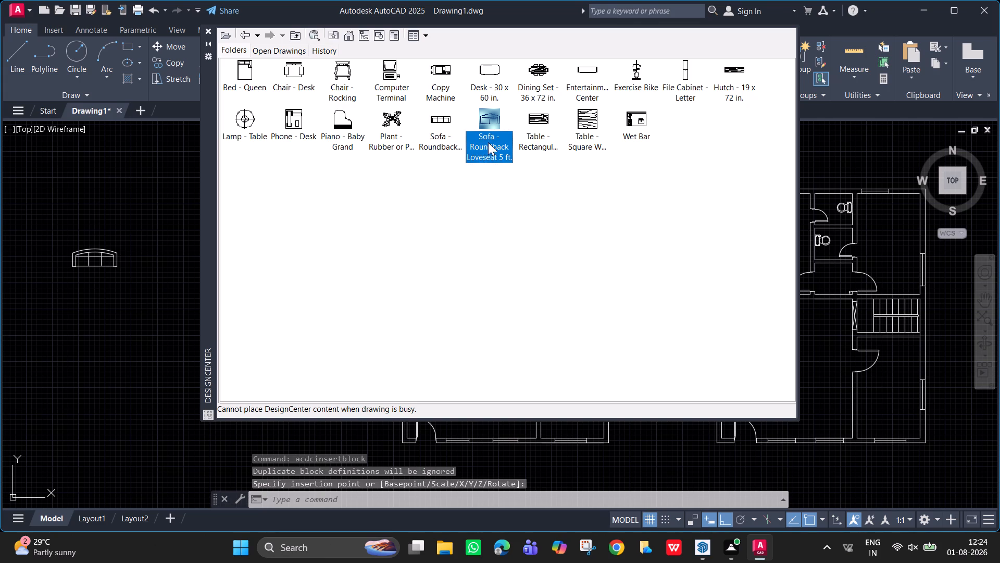
double_click(488, 144)
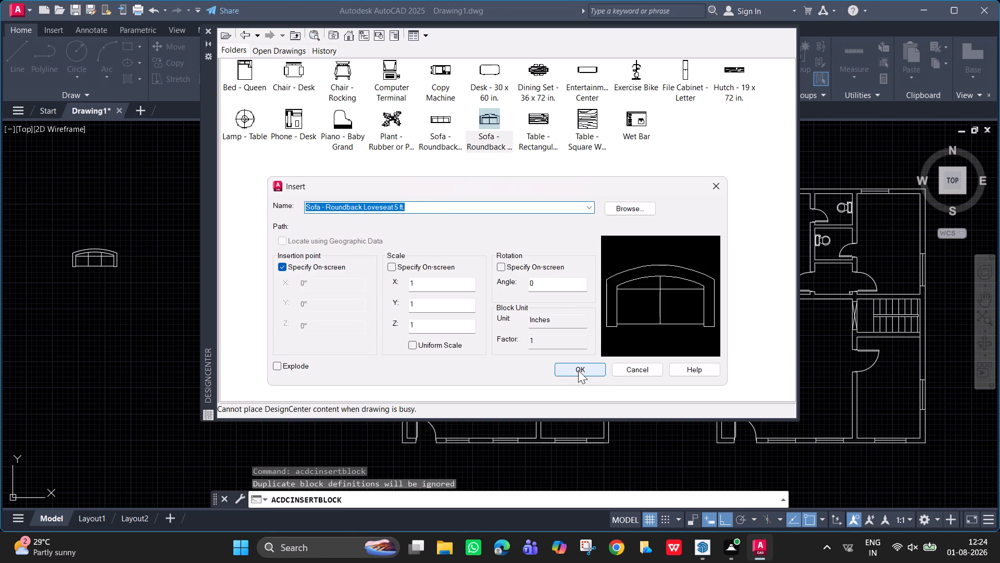
left_click_drag(578, 370, 575, 360)
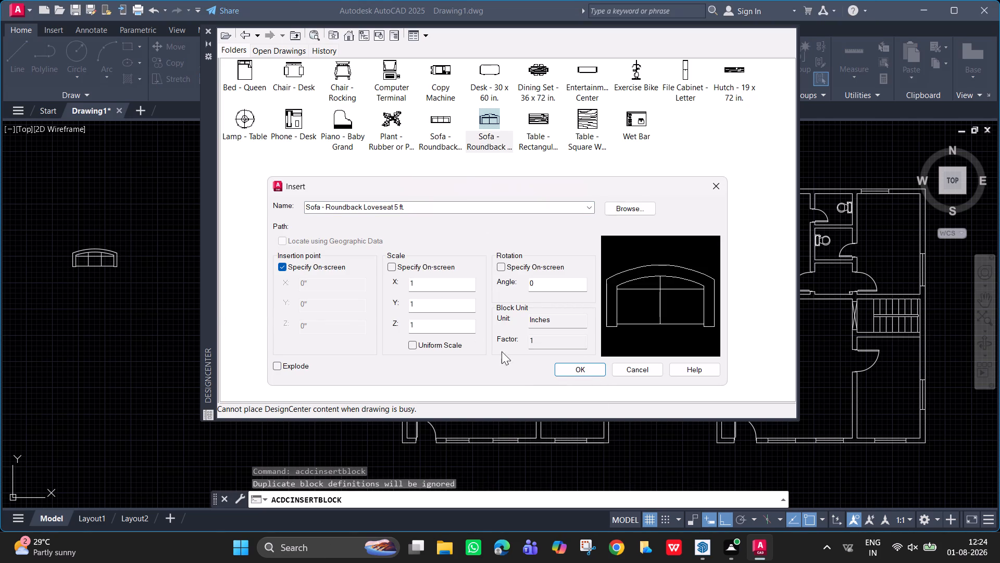
left_click(591, 365)
left_click(70, 334)
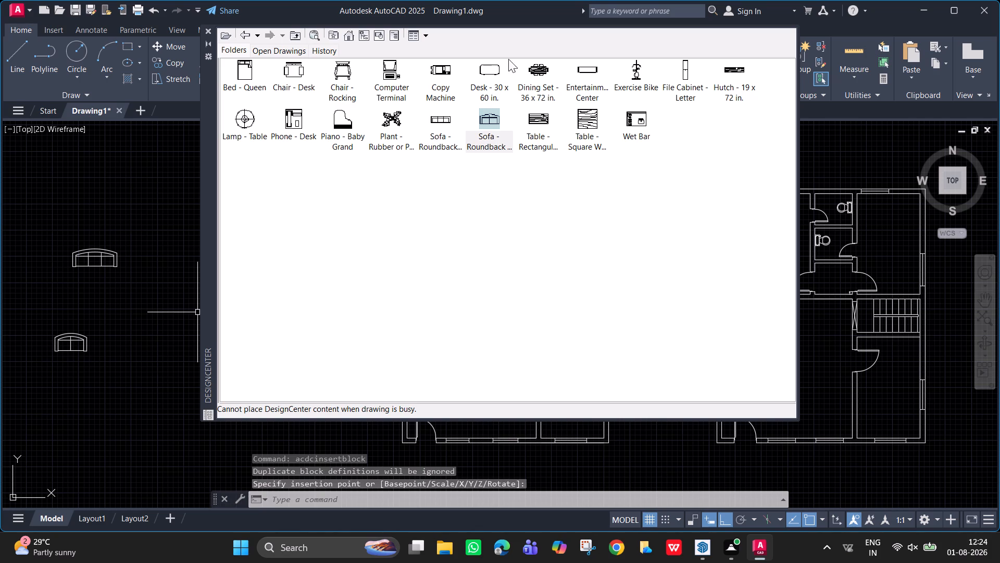
Insert the Dining Set - 36 x 72 in. block southeast of the 7 ft sofa, outside the floor plans.
left_click(532, 71)
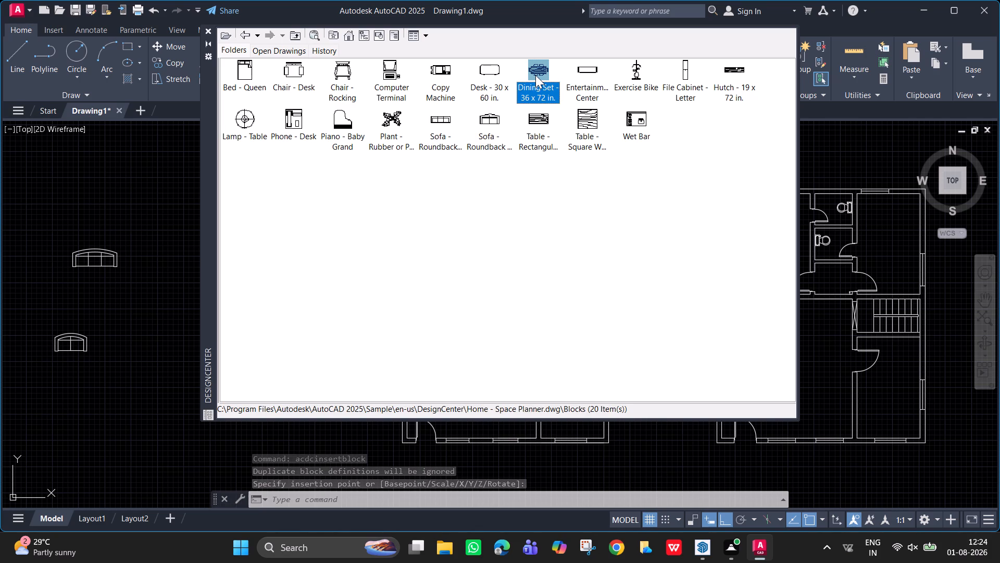
double_click(535, 75)
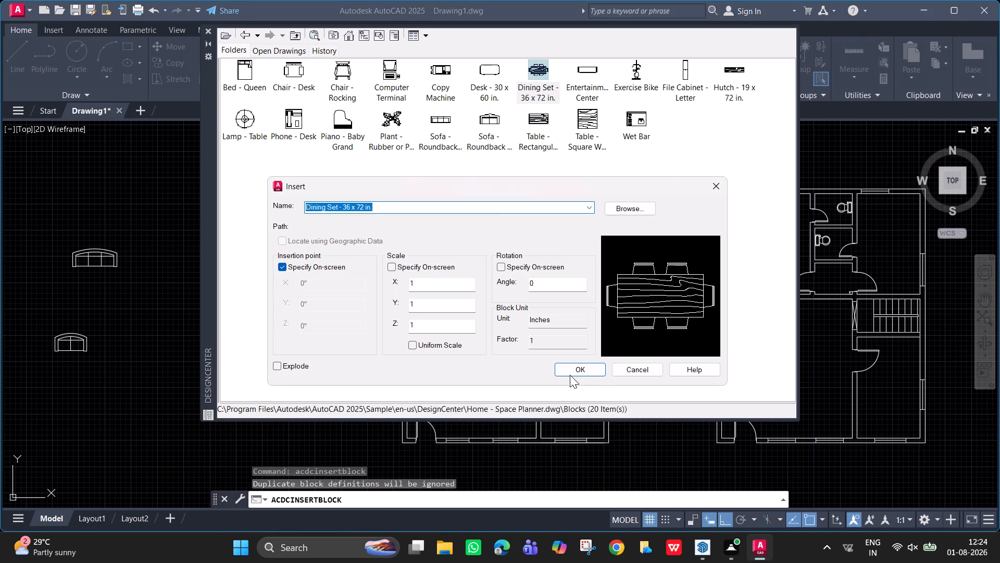
left_click(570, 374)
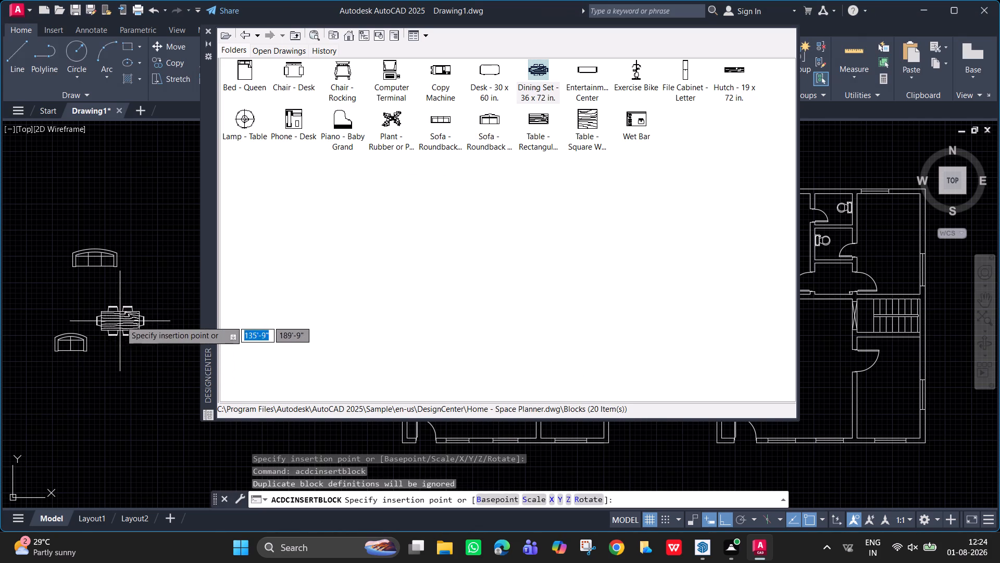
left_click(134, 310)
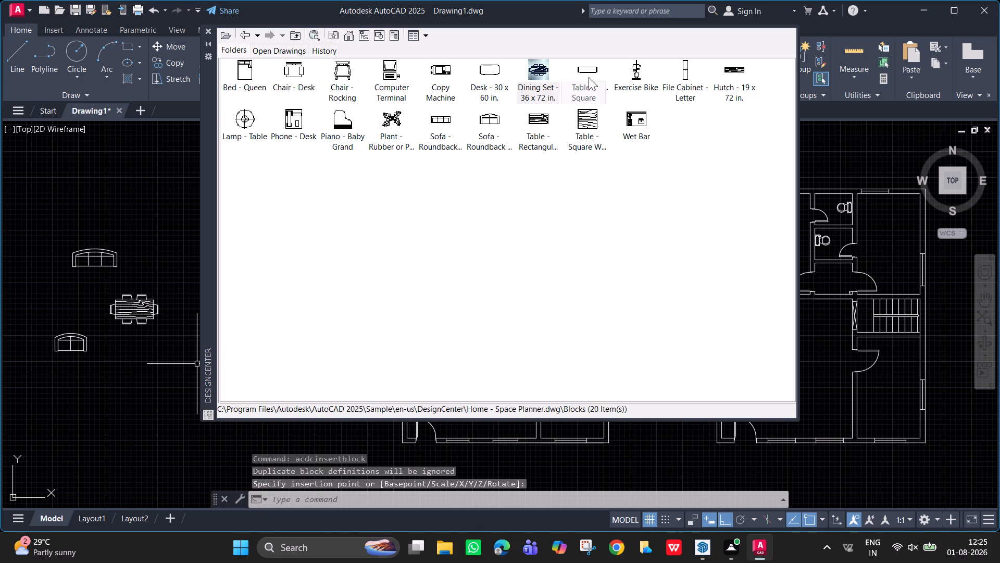
Insert the Entertainment Center block in the empty area just north of the 7 ft sofa.
left_click(588, 77)
double_click(588, 77)
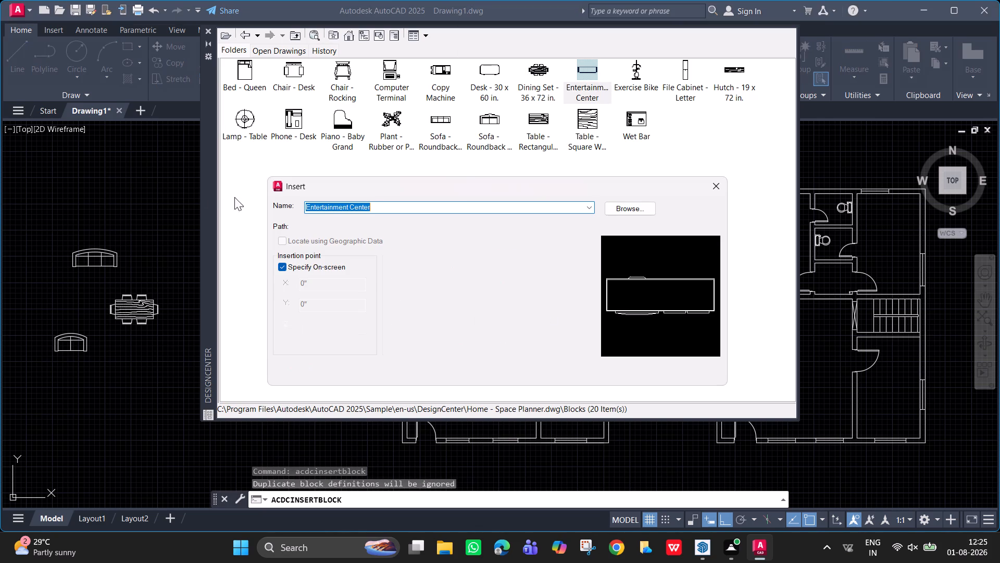
left_click(584, 368)
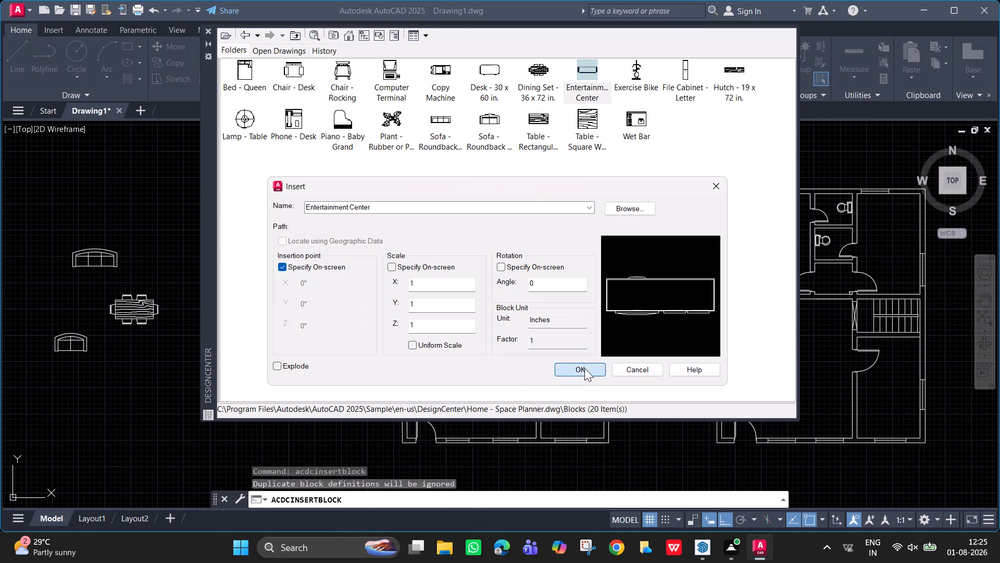
left_click(103, 218)
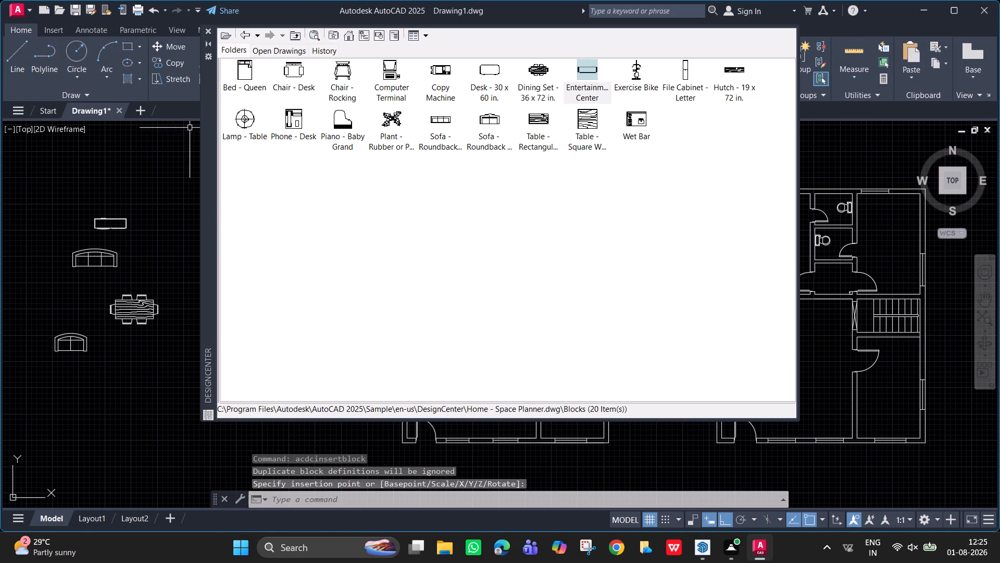
Insert the Bed - Queen block in the empty area northeast of the entertainment center.
left_click(235, 87)
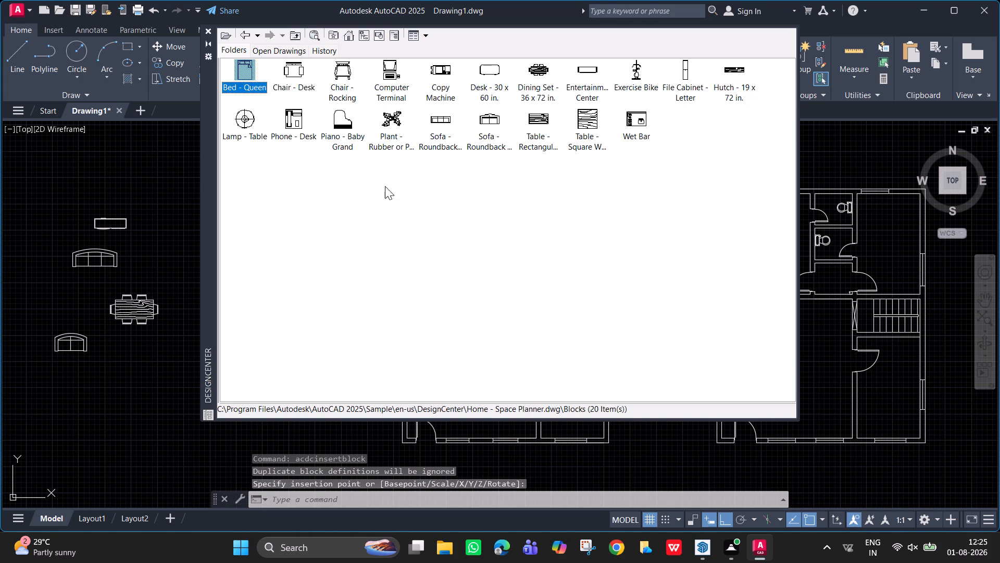
double_click(250, 76)
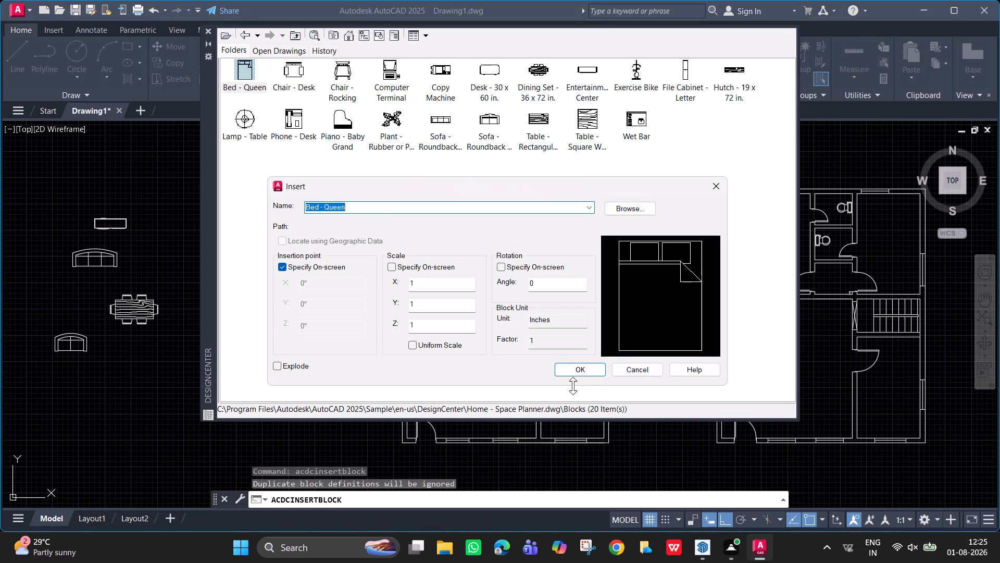
left_click_drag(578, 372, 572, 359)
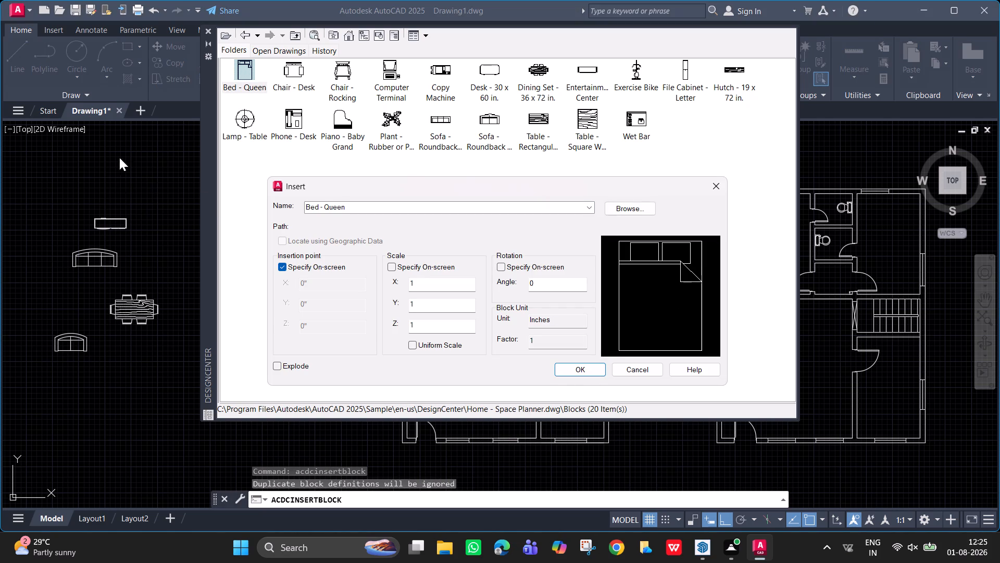
left_click(563, 370)
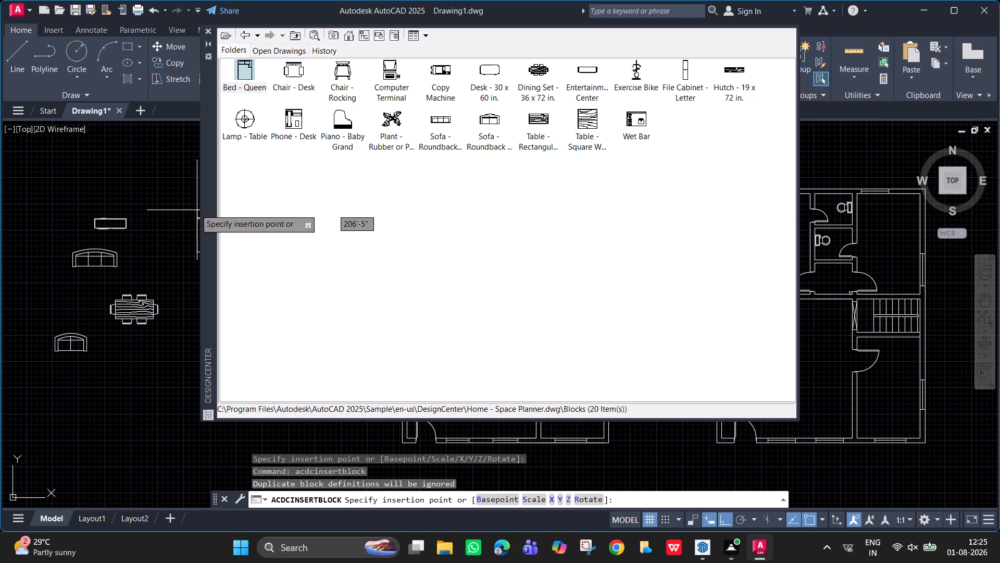
left_click(143, 176)
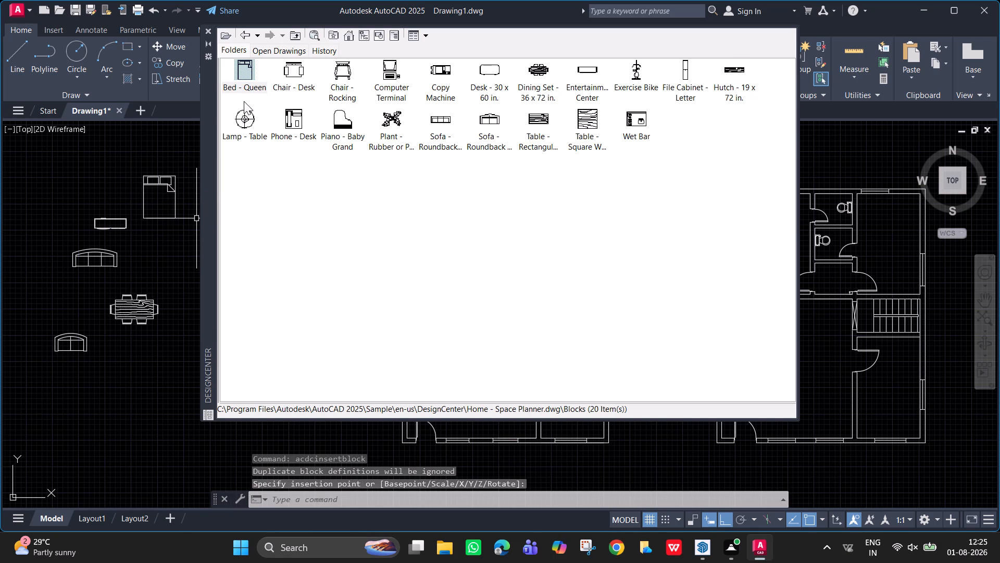
Insert the Chair - Desk block in the empty area northwest of the entertainment center.
left_click(291, 81)
double_click(298, 68)
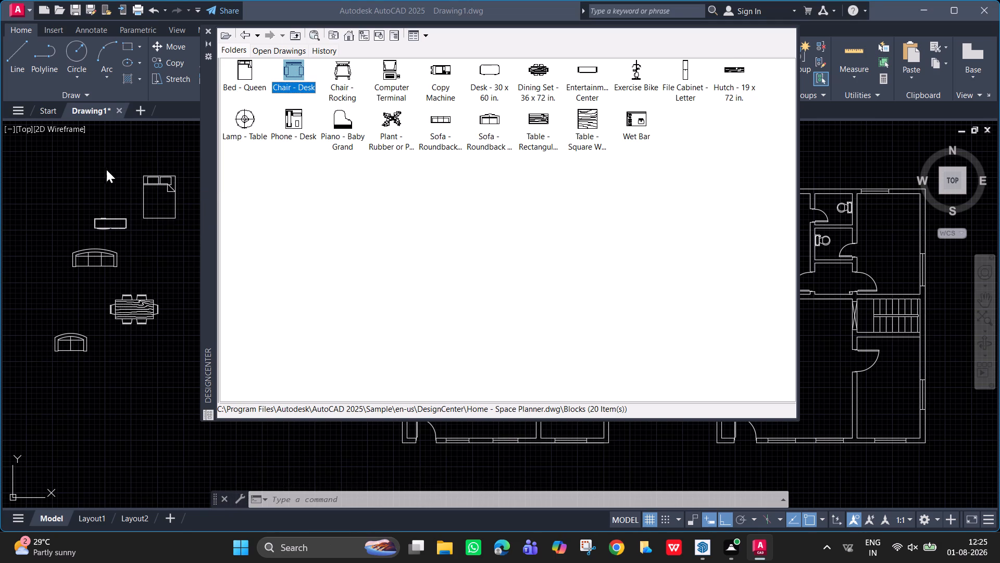
left_click(569, 373)
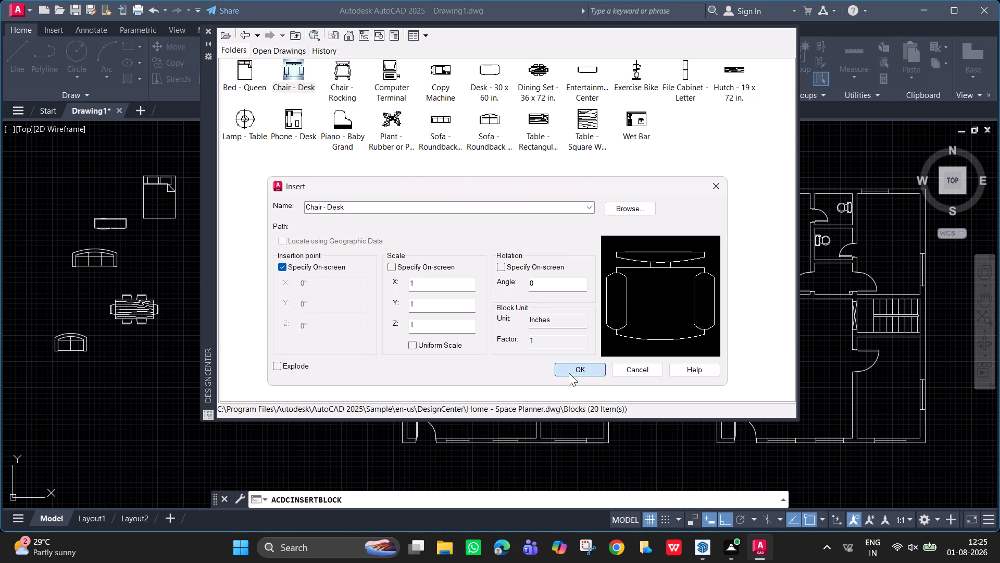
left_click(73, 189)
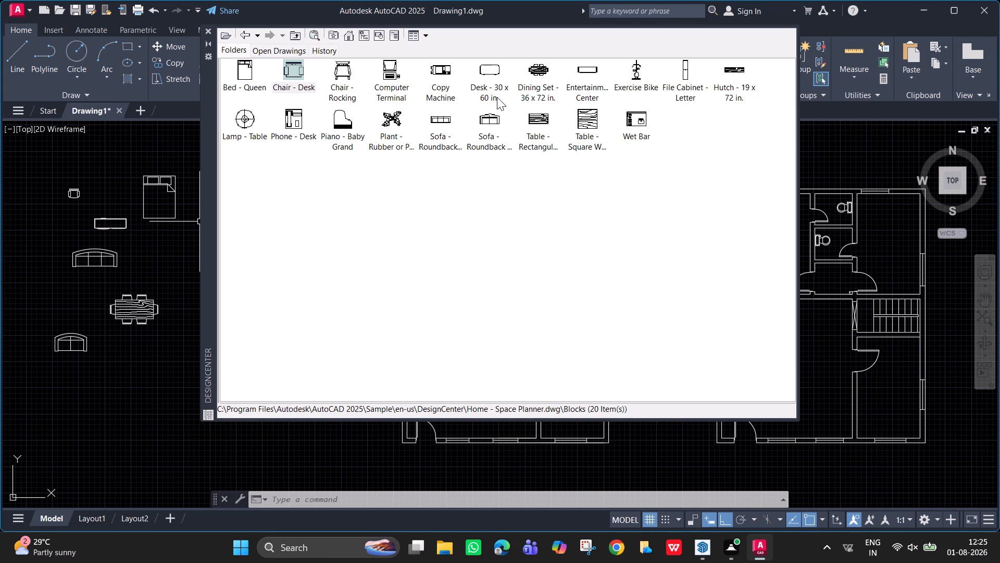
Insert the Sink - Oval top block from the House Designer.dwg sample northeast of the desk chair, outside the plans.
left_click(243, 34)
left_click(242, 34)
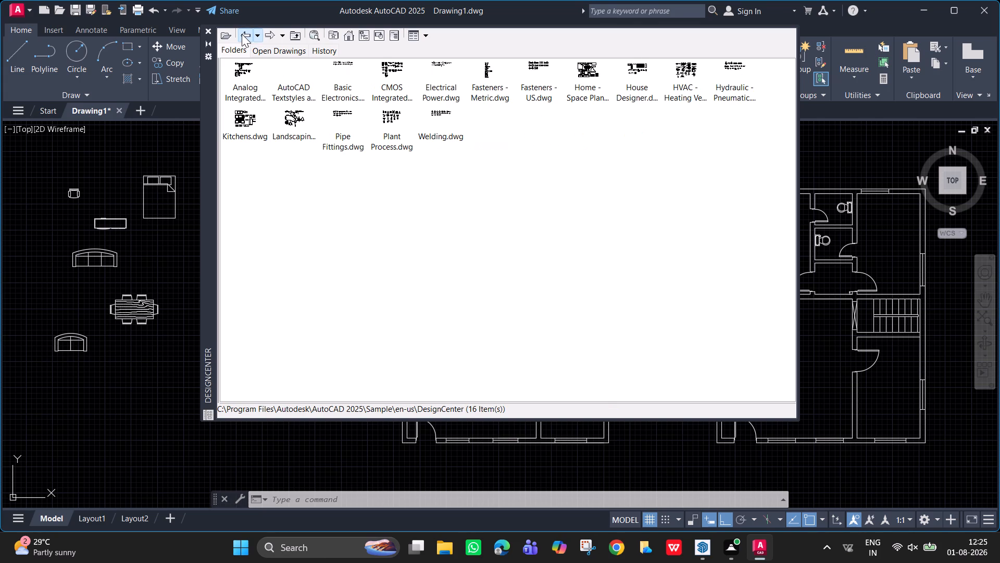
double_click(628, 76)
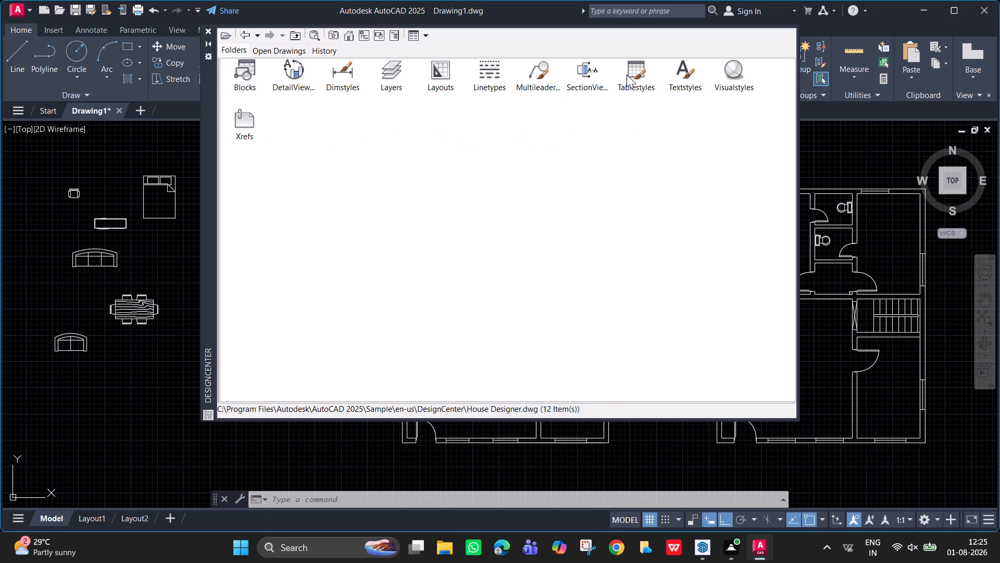
double_click(243, 83)
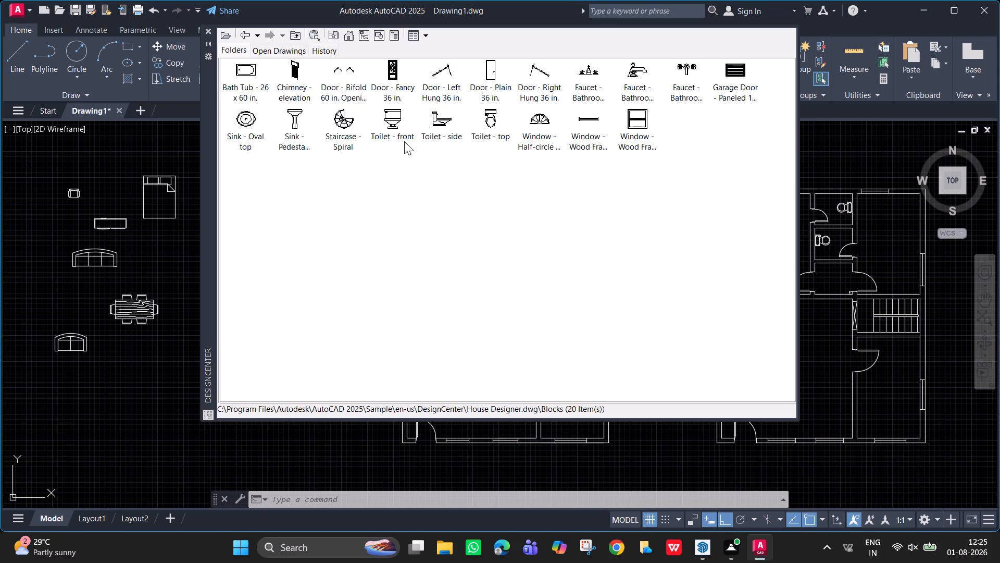
double_click(249, 120)
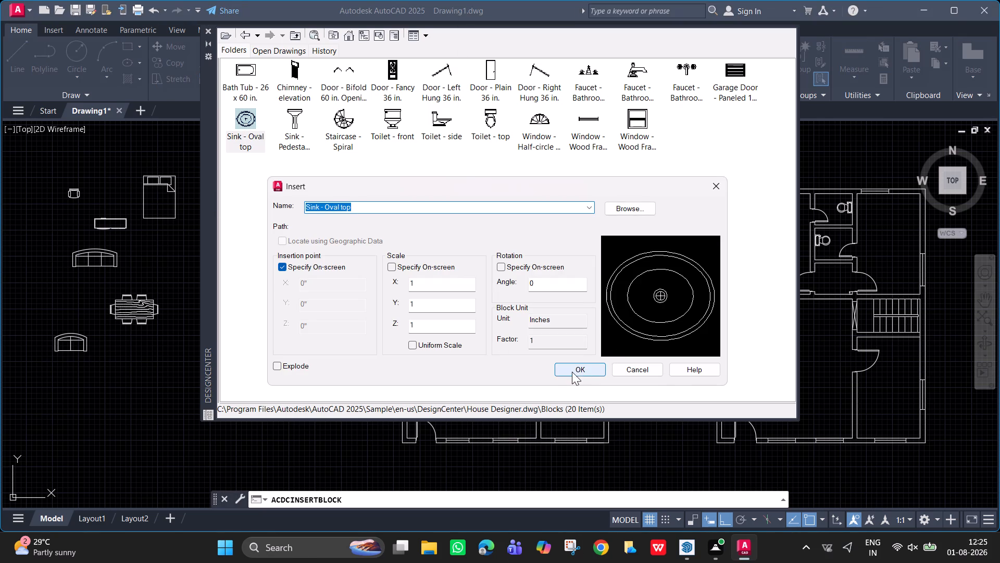
left_click(571, 373)
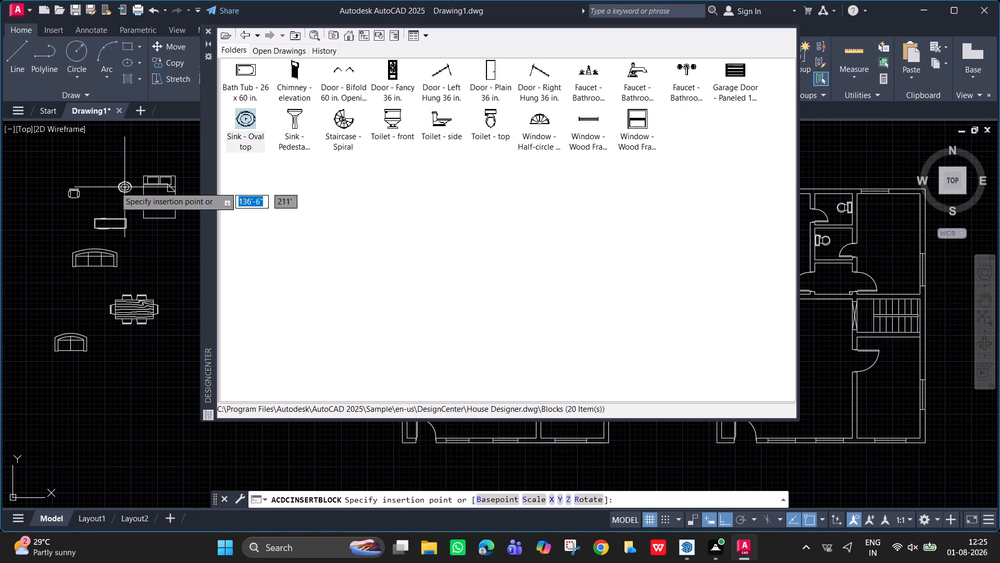
left_click(96, 171)
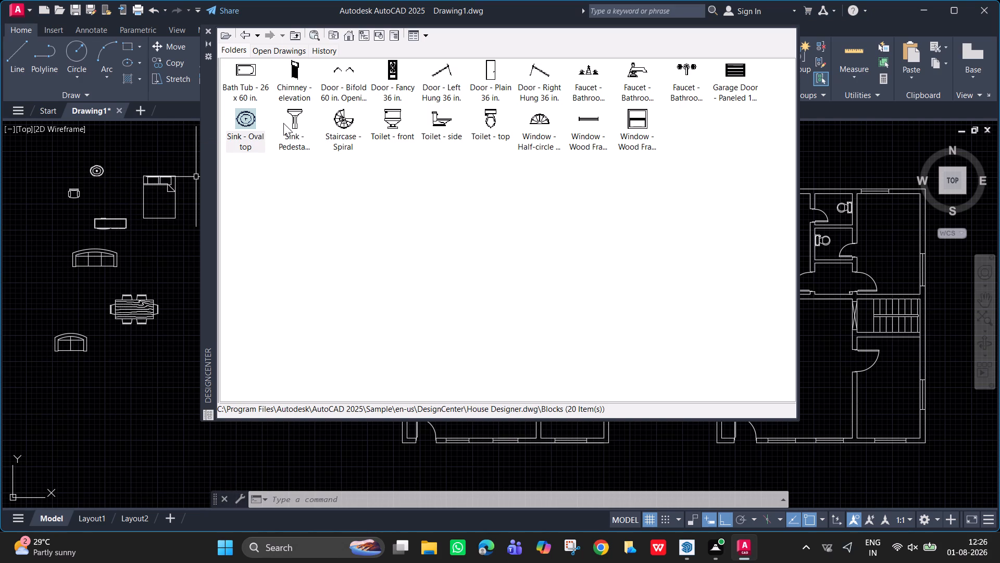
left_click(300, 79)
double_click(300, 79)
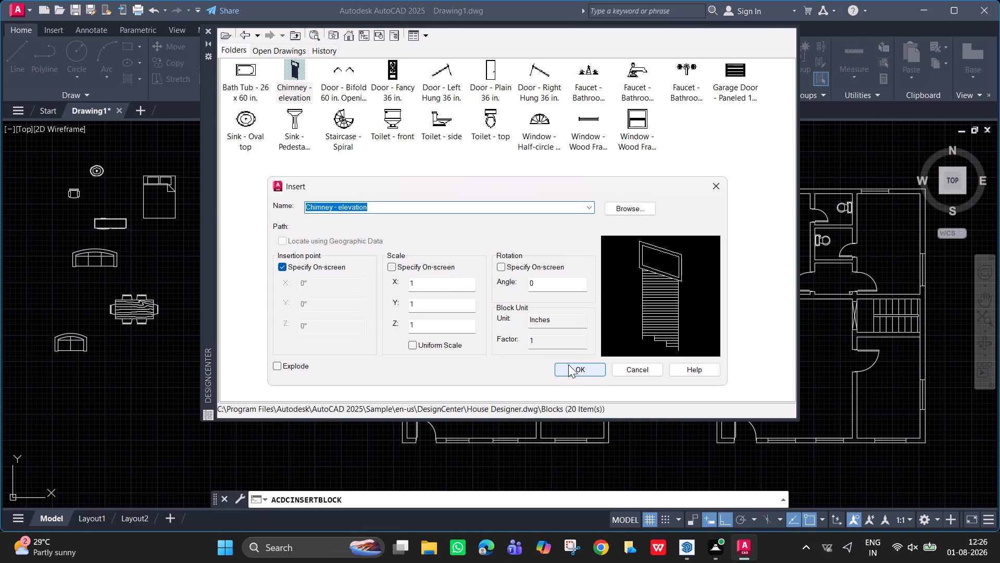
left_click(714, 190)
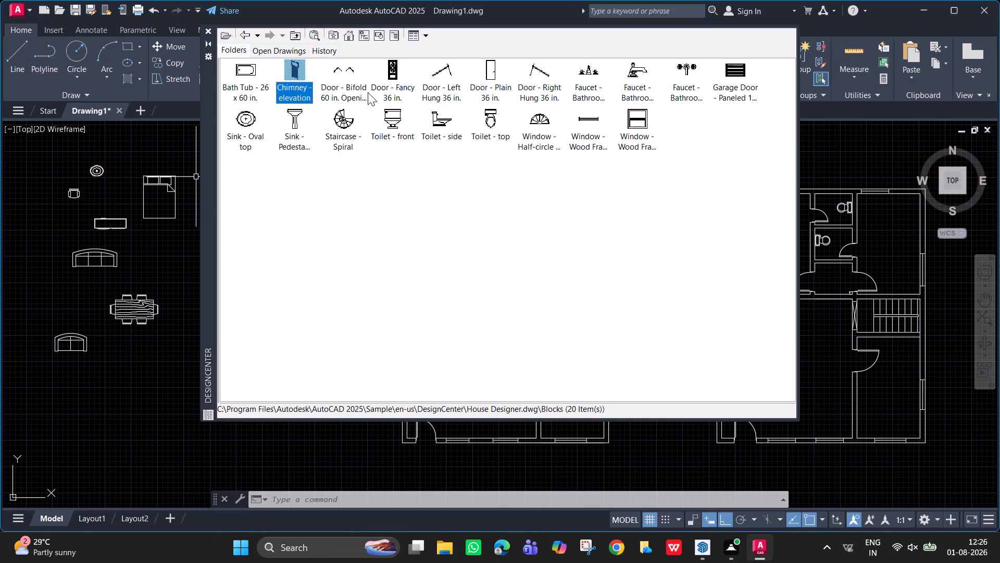
Browse back up to the Sample folder and close DesignCenter.
left_click(248, 34)
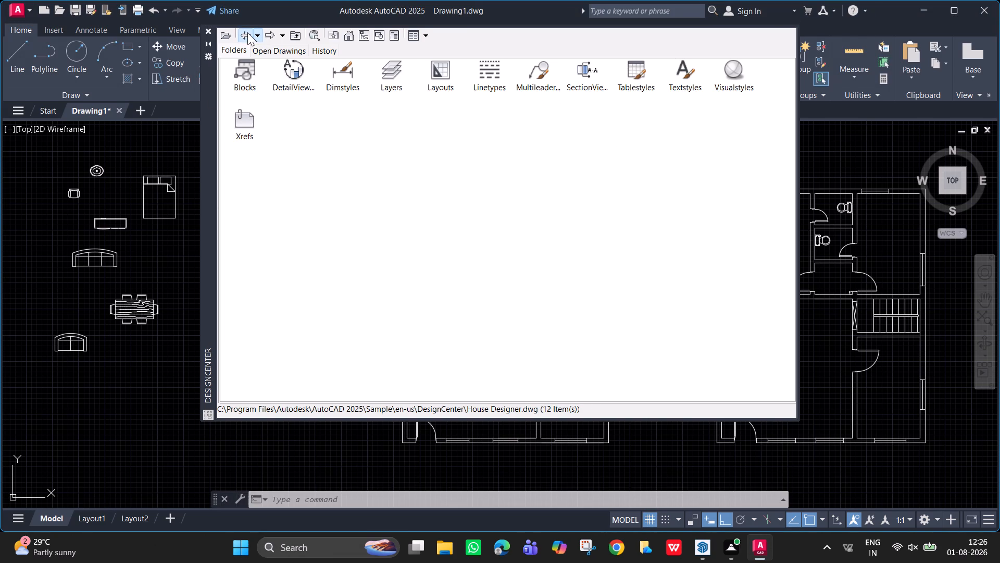
left_click(247, 32)
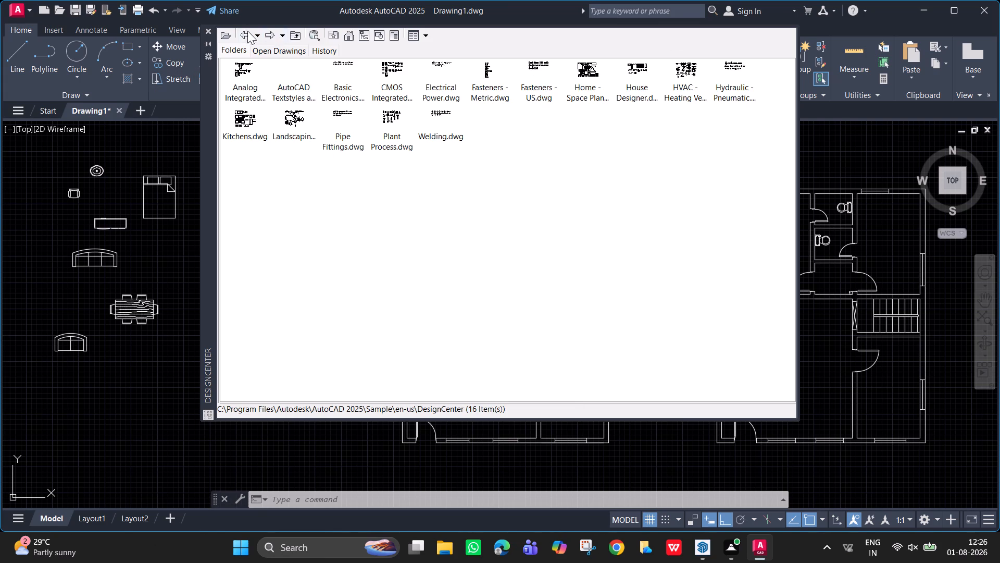
left_click(239, 34)
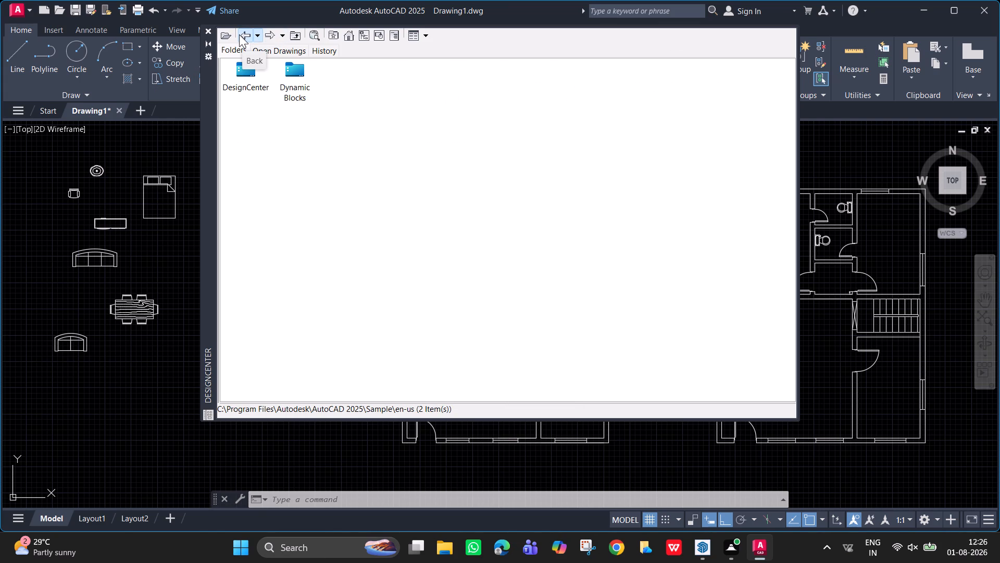
left_click(239, 34)
left_click(239, 34)
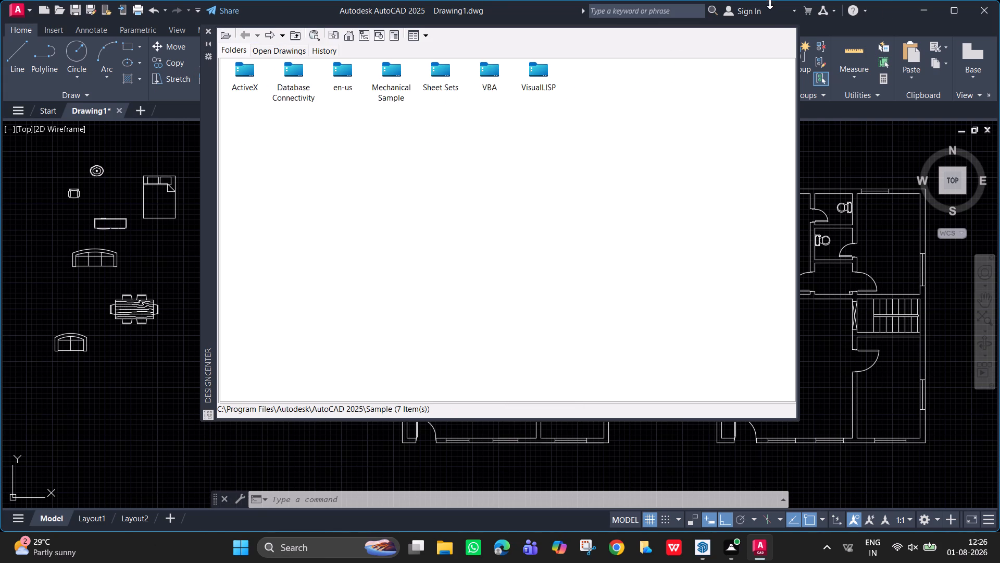
left_click_drag(667, 31, 659, 104)
left_click(208, 29)
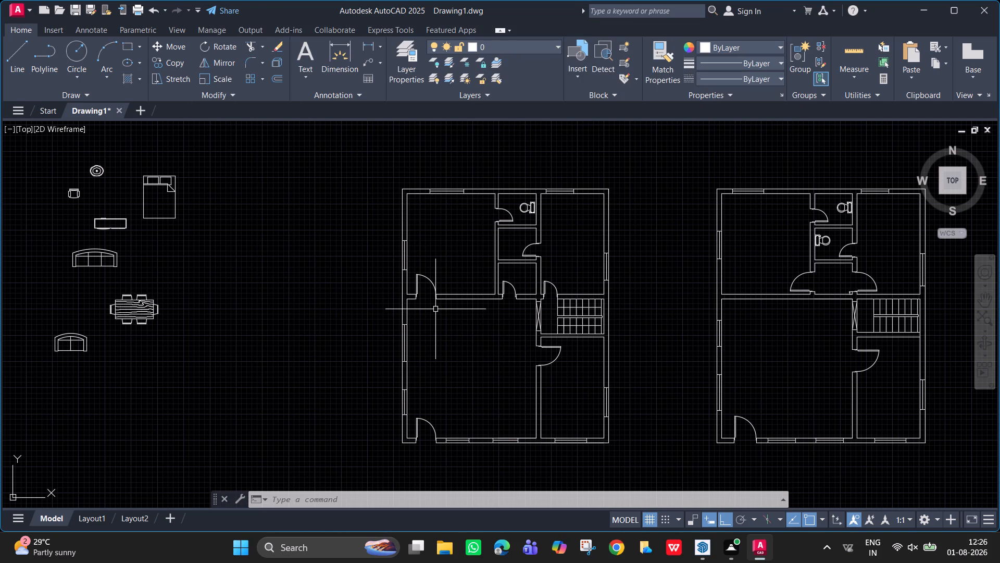
Move the queen bed into the northwest room of the first floor plan, with Ortho turned off.
left_click(153, 206)
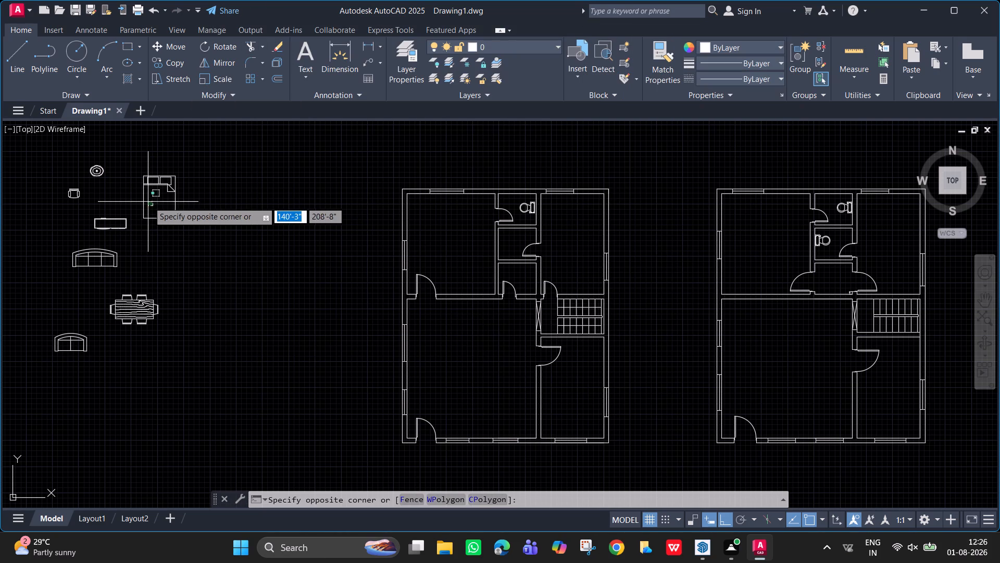
left_click(139, 178)
key("m")
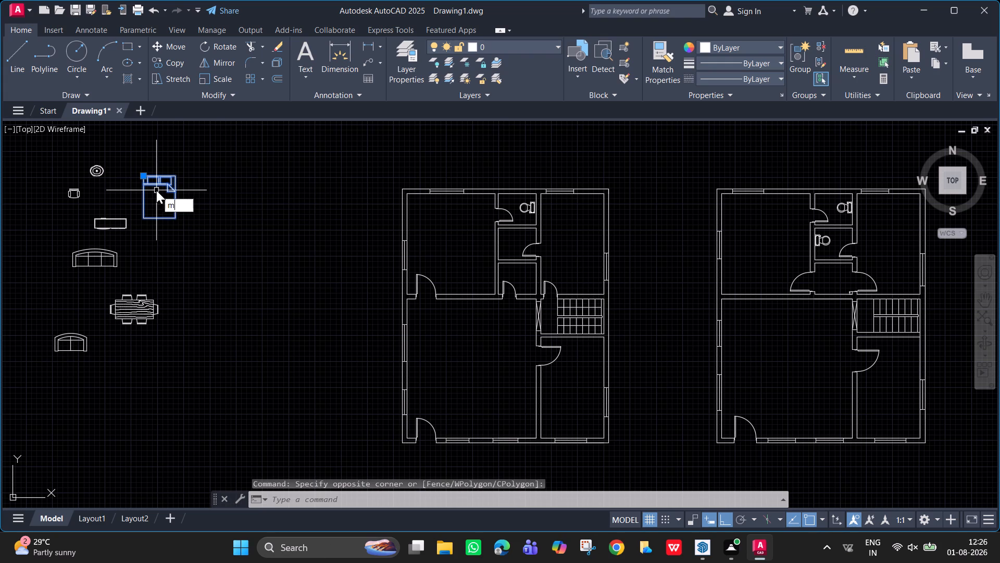
key("Return")
left_click(177, 219)
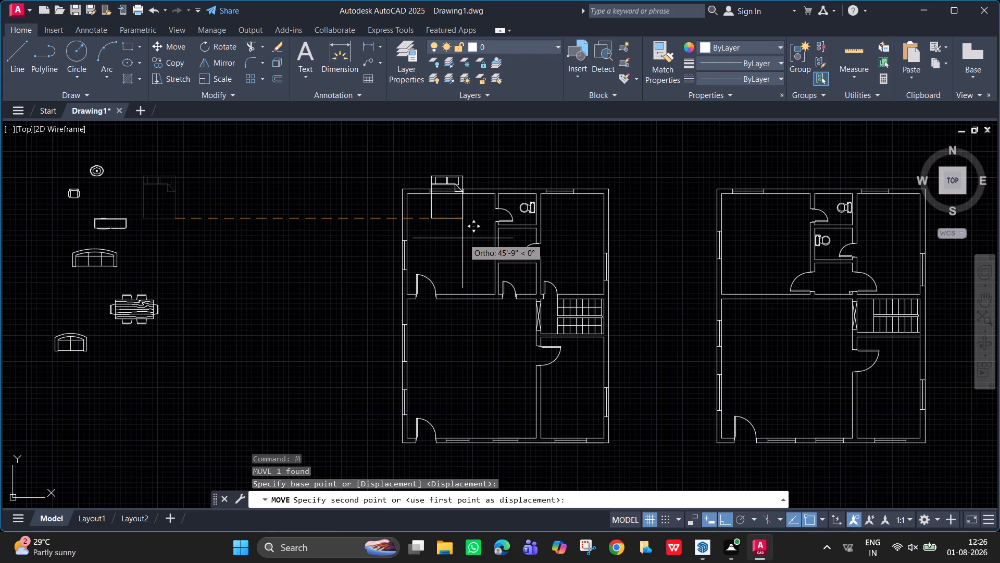
key("F8")
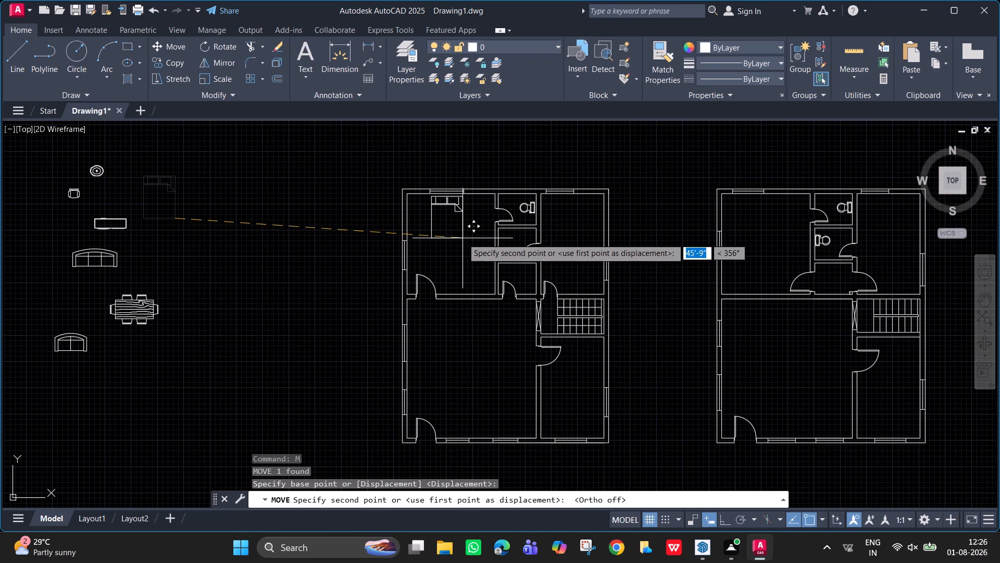
left_click(457, 240)
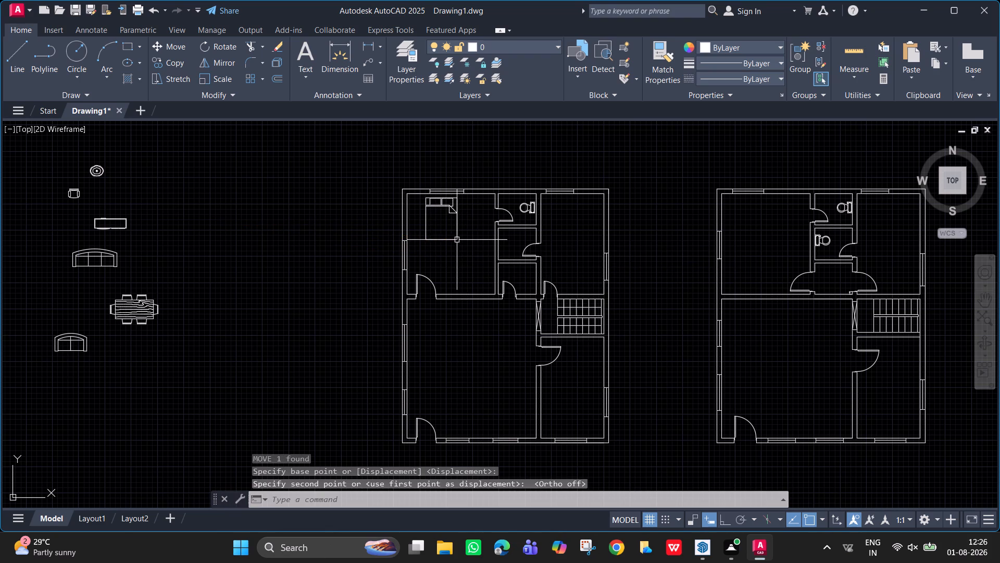
Move the queen bed slightly southeast within the northwest room, toward the room's centre.
left_click(457, 240)
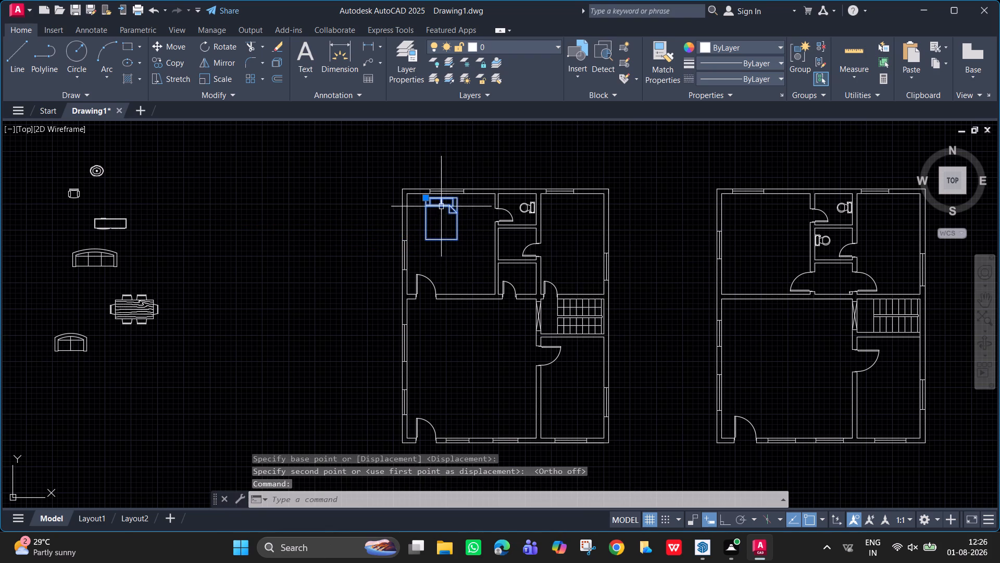
key("m")
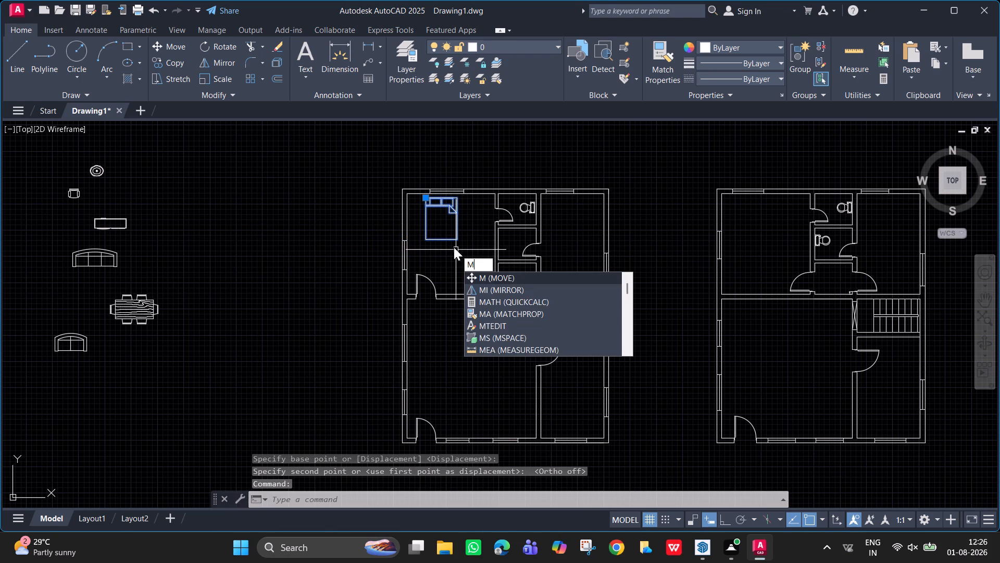
key("Return")
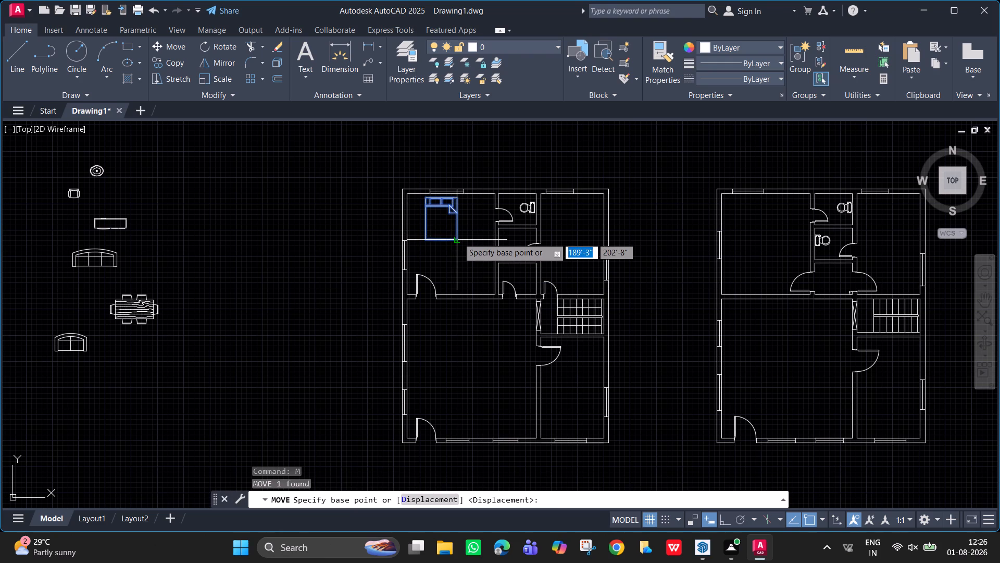
left_click(458, 238)
left_click(467, 258)
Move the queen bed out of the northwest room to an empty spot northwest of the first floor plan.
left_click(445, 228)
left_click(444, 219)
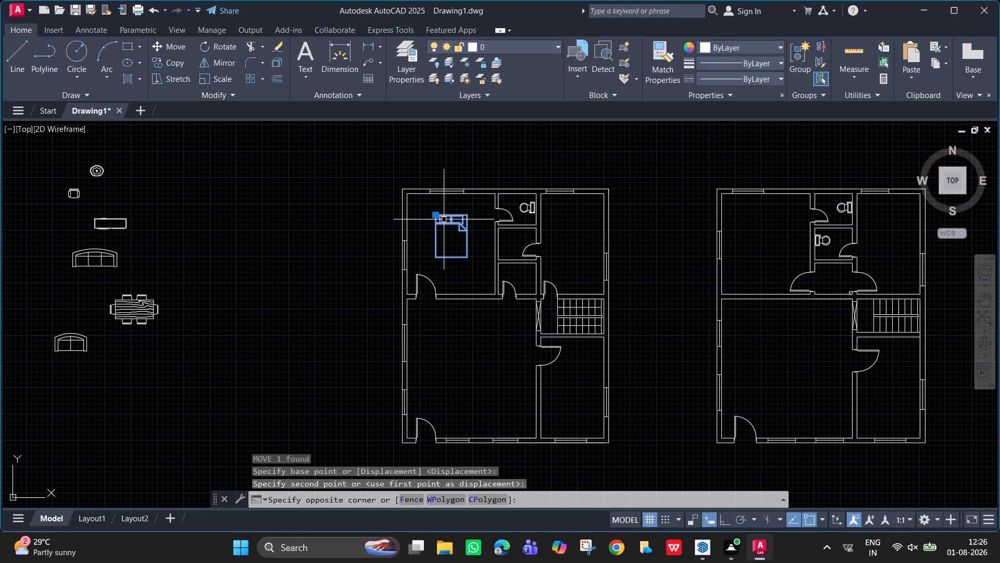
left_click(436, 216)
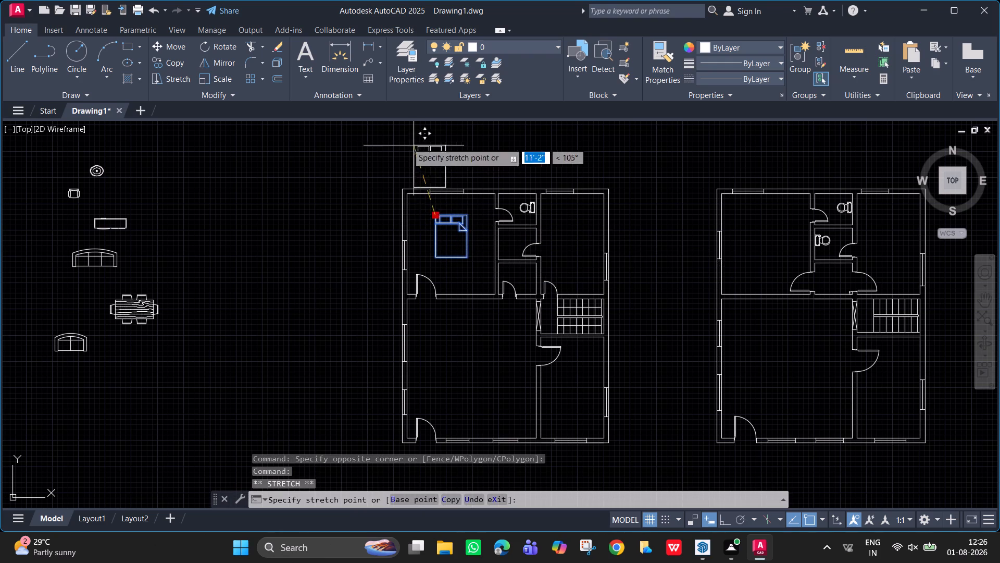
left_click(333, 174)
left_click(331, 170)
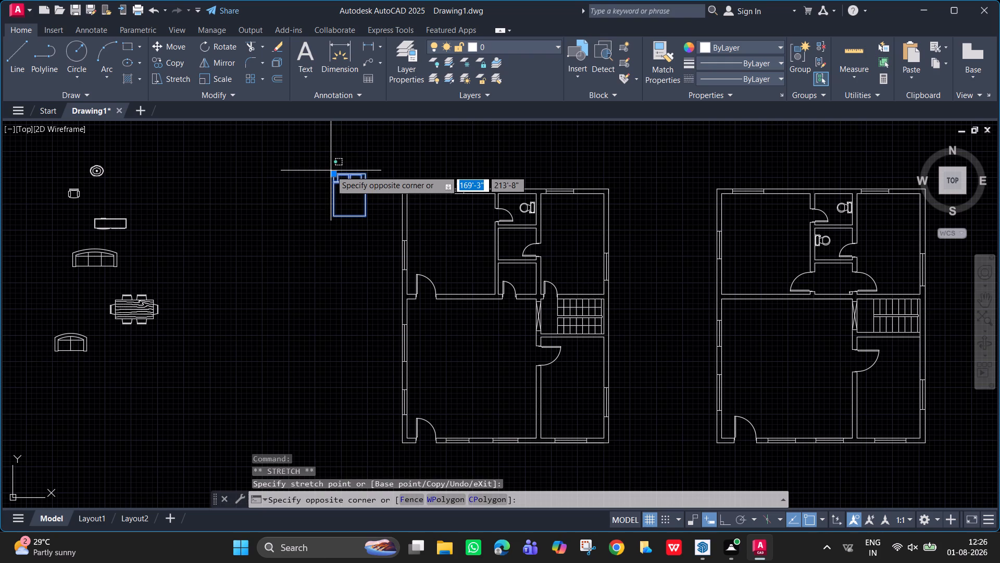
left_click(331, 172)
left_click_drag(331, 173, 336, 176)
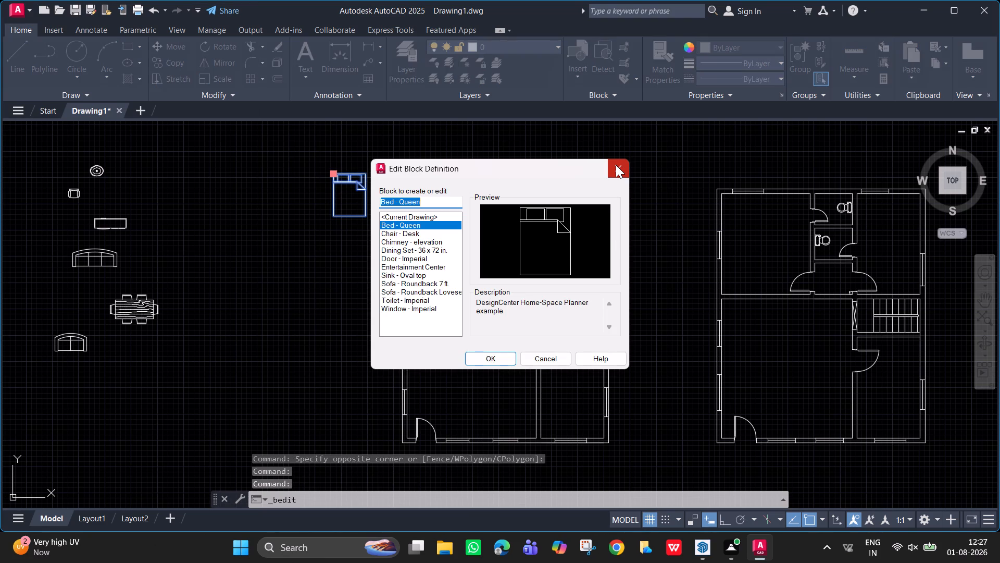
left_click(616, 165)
Move the queen bed from outside the plan back into the first plan's northwest room, near its north wall.
left_click(346, 197)
left_click(336, 182)
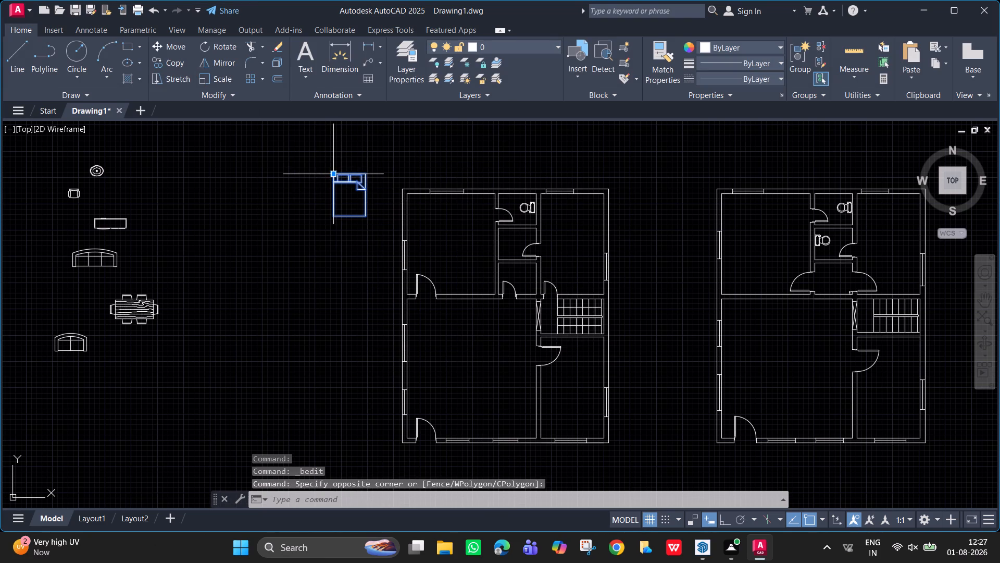
left_click(332, 176)
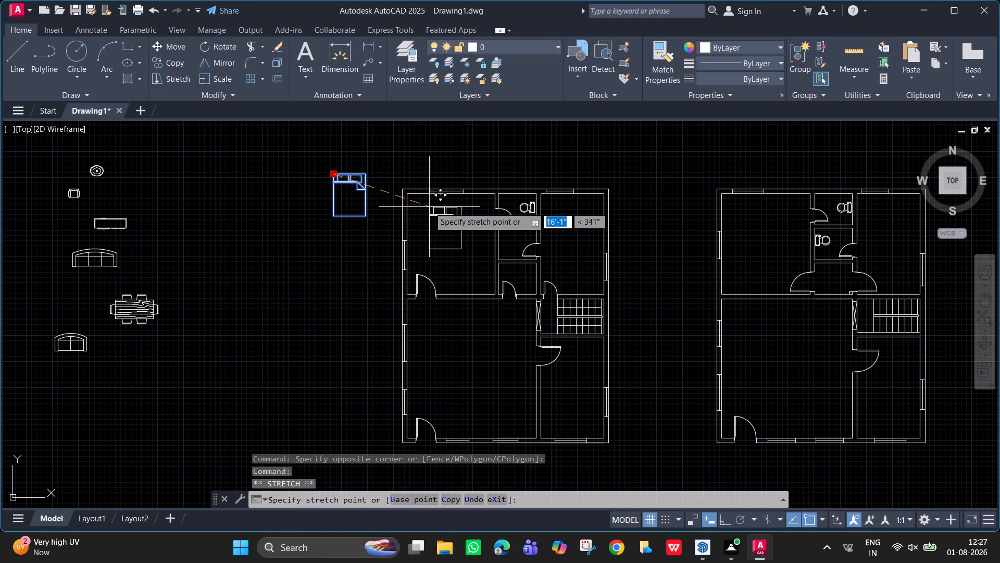
left_click(429, 207)
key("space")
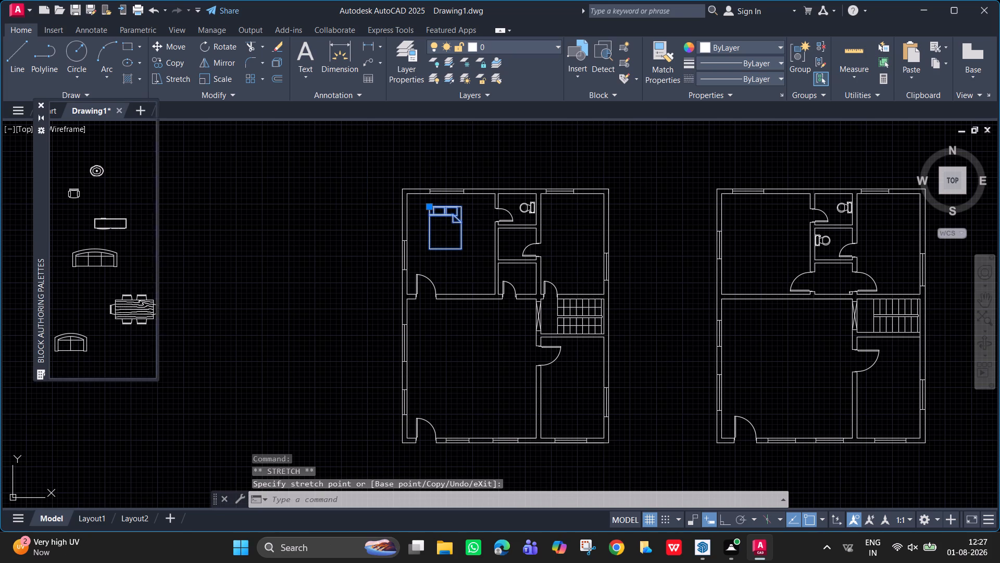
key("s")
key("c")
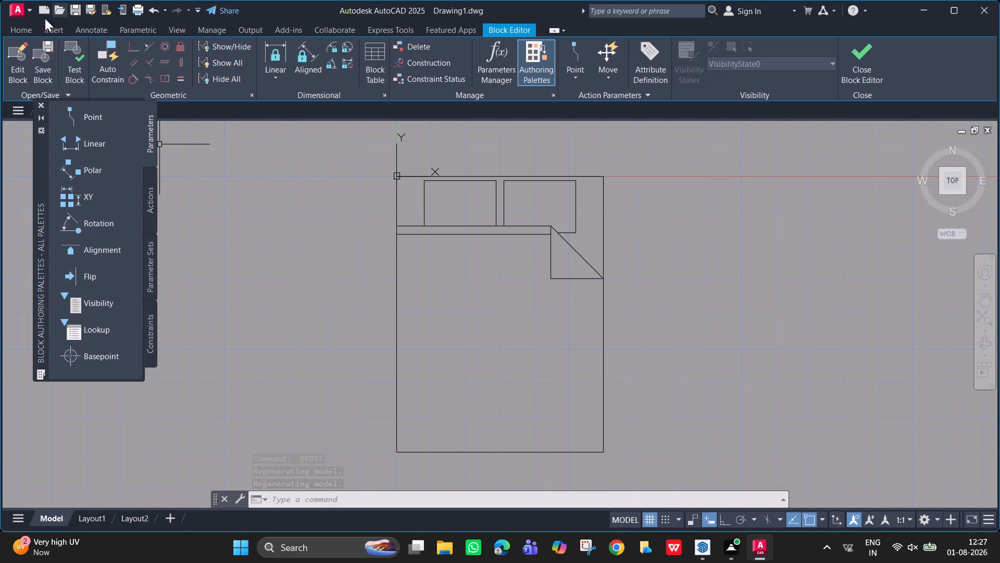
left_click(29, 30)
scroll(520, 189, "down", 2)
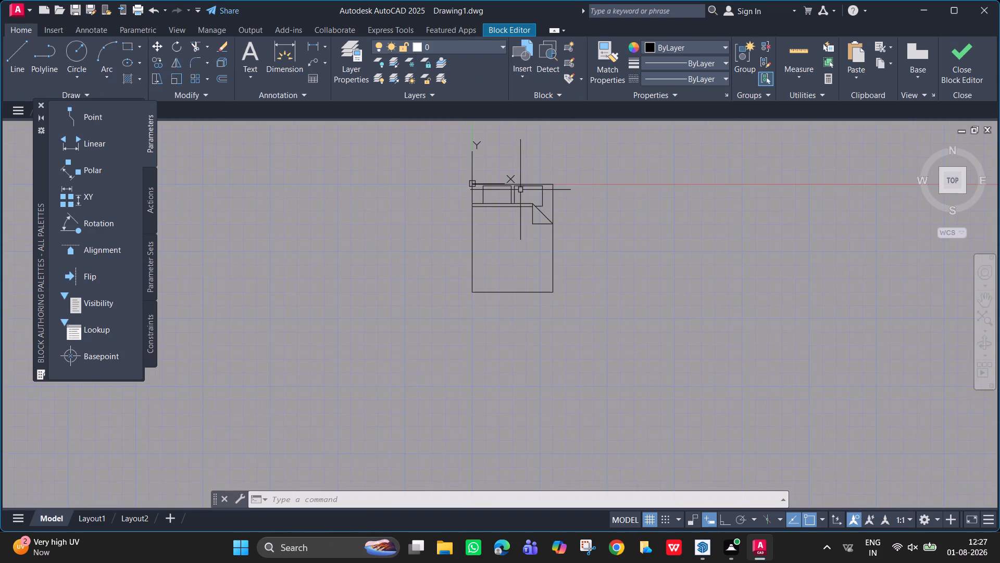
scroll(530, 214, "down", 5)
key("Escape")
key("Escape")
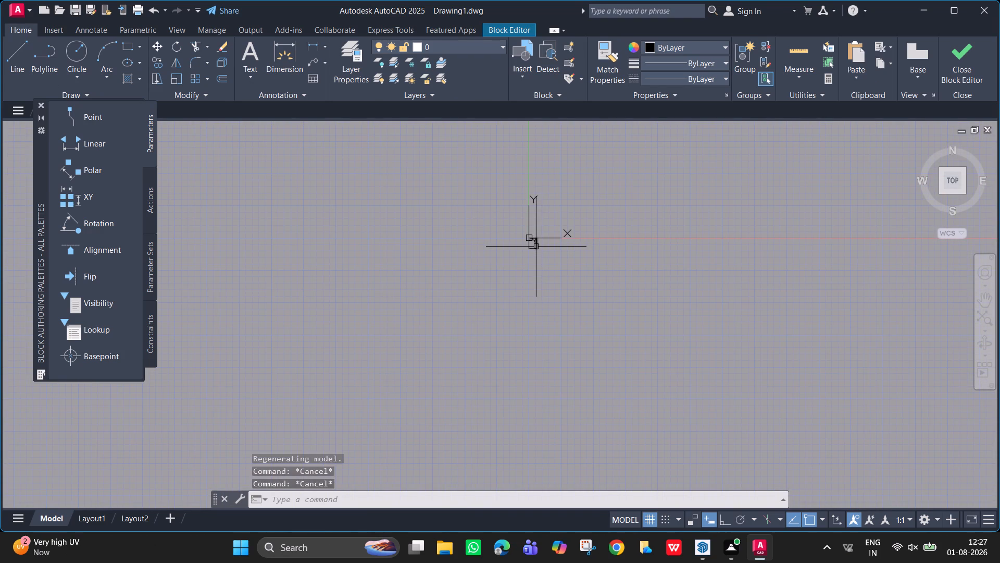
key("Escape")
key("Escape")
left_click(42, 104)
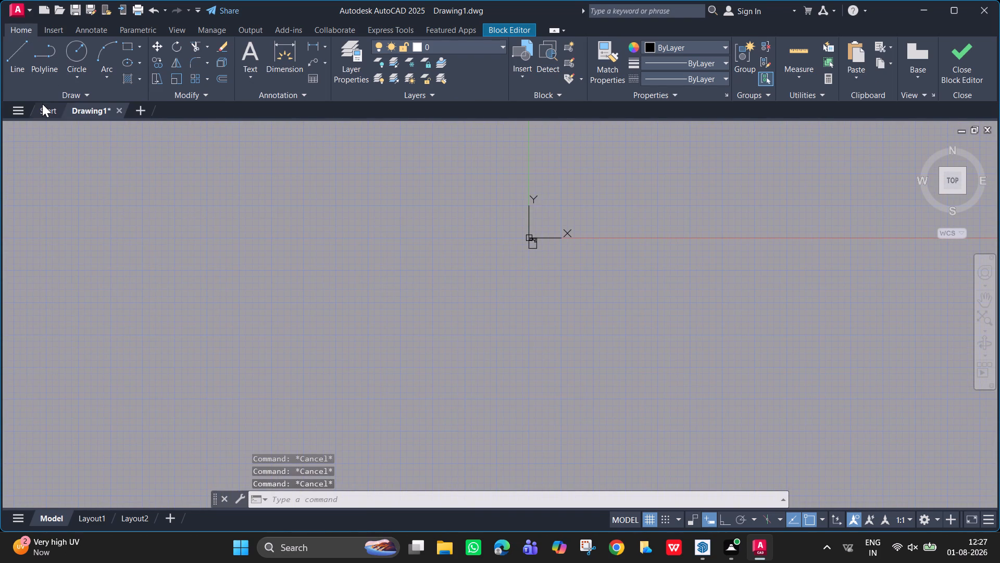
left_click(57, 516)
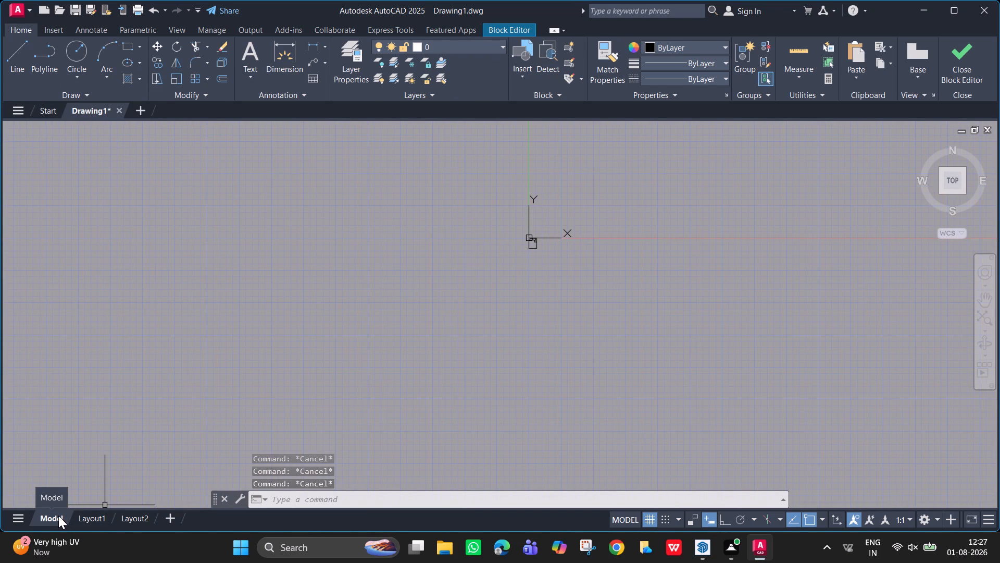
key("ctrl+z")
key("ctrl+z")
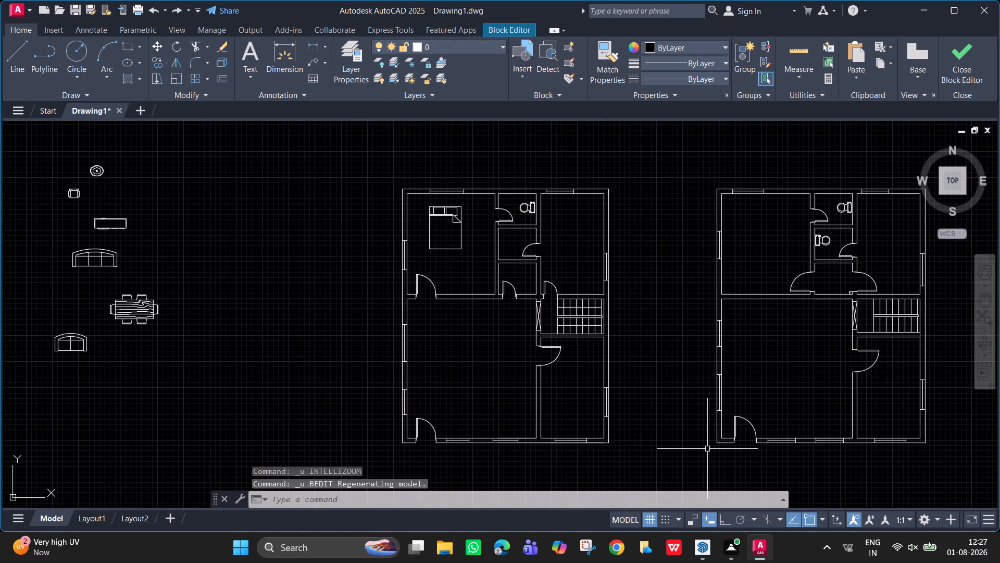
Scale the queen bed in the northwest room up slightly, using its southeast corner as the base point.
scroll(534, 290, "up", 2)
middle_click_drag(454, 297, 517, 448)
scroll(454, 297, "down", 1)
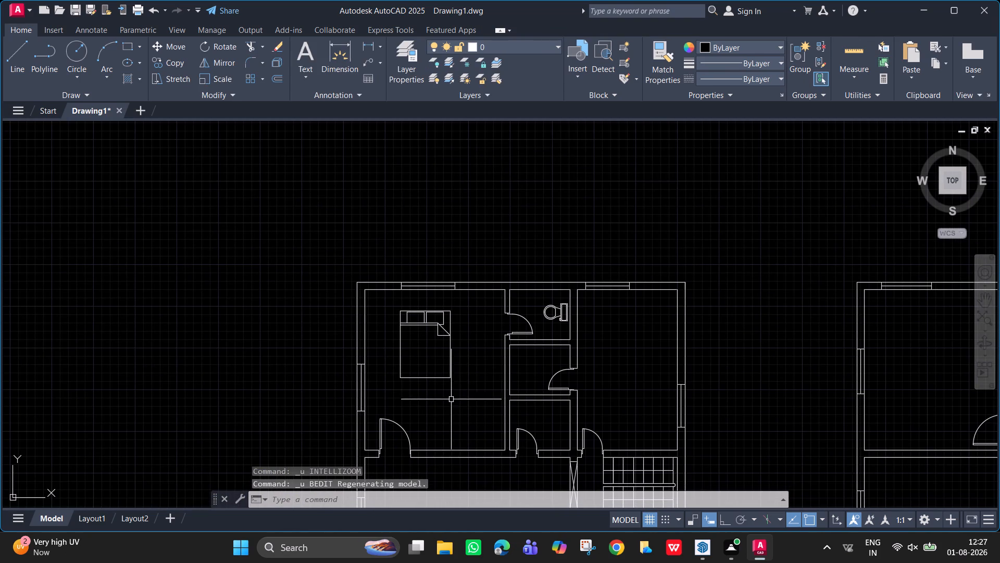
left_click(442, 381)
left_click(435, 361)
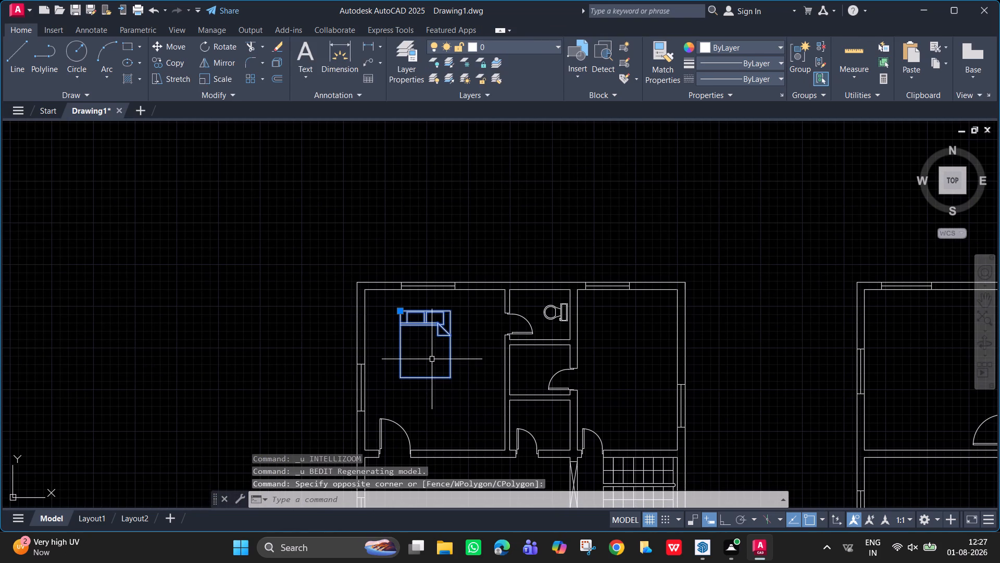
type("sc")
key("Return")
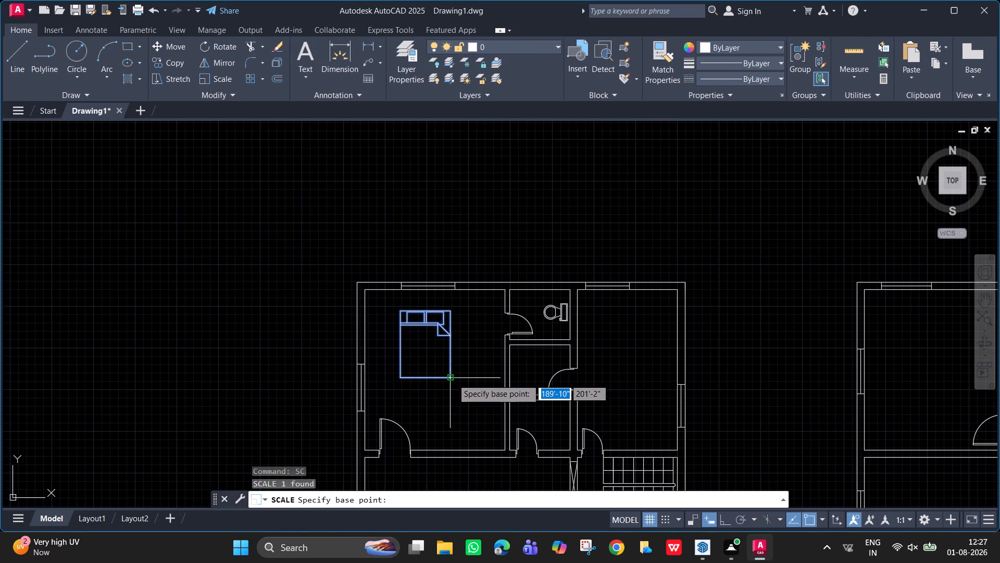
left_click(451, 378)
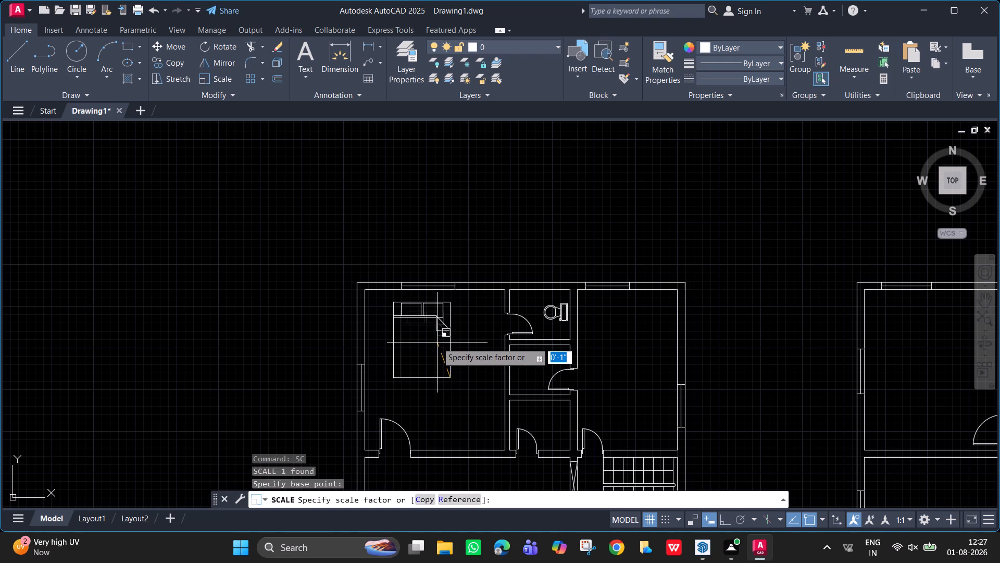
left_click(437, 342)
Move the enlarged queen bed about 11 inches northeast, closer to the room's north wall.
left_click(440, 310)
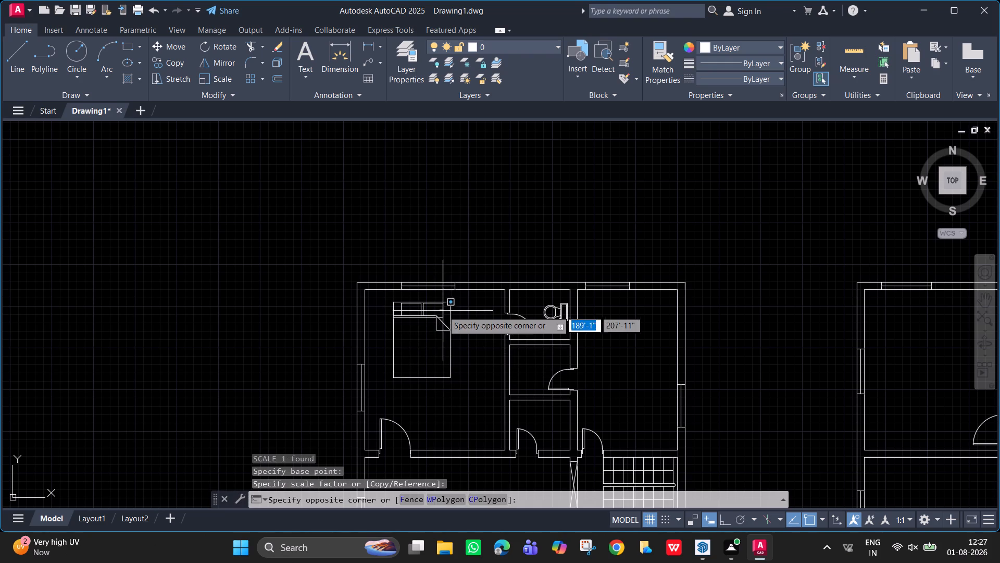
left_click(451, 311)
left_click_drag(457, 321, 439, 315)
left_click(435, 314)
key("m")
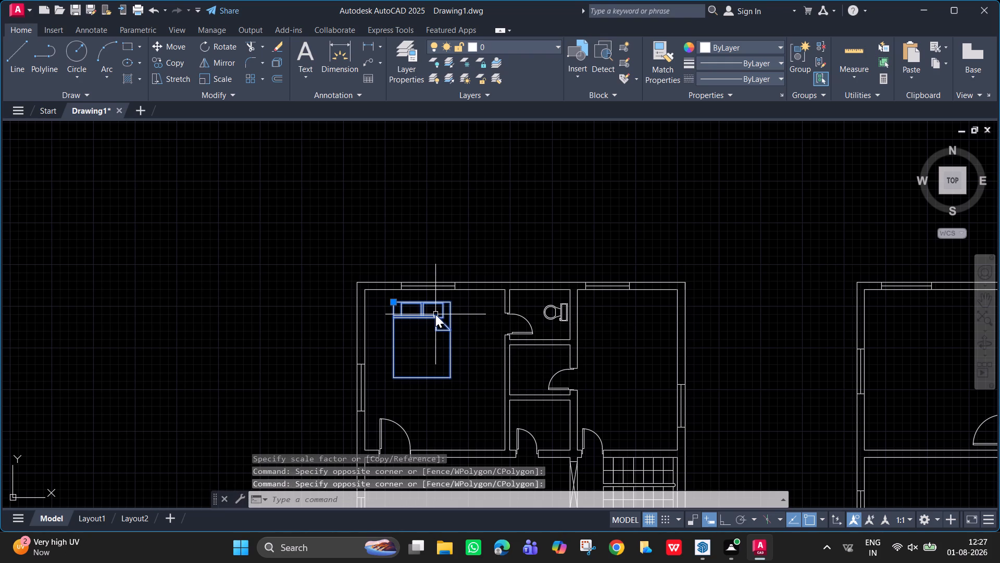
key("Return")
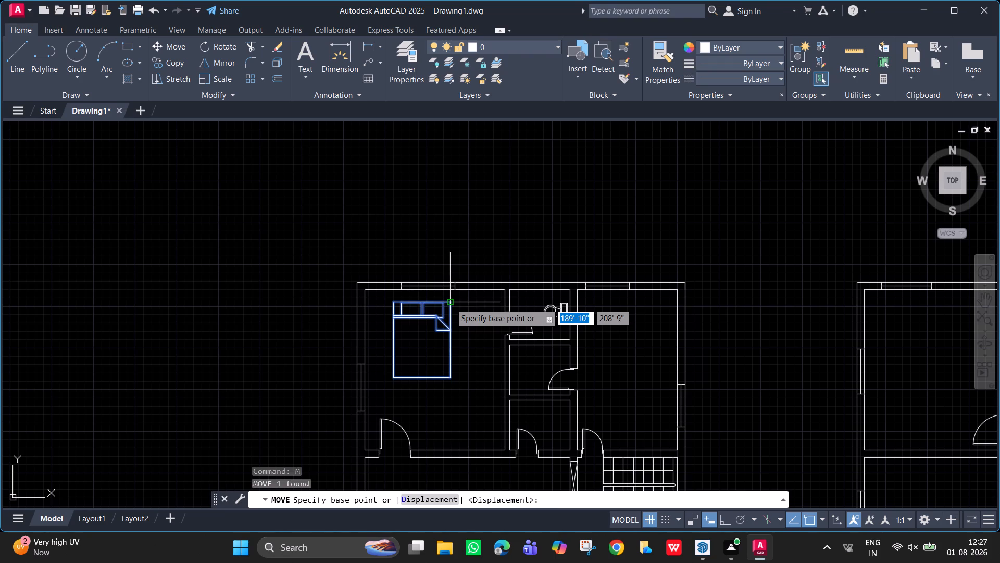
left_click(450, 303)
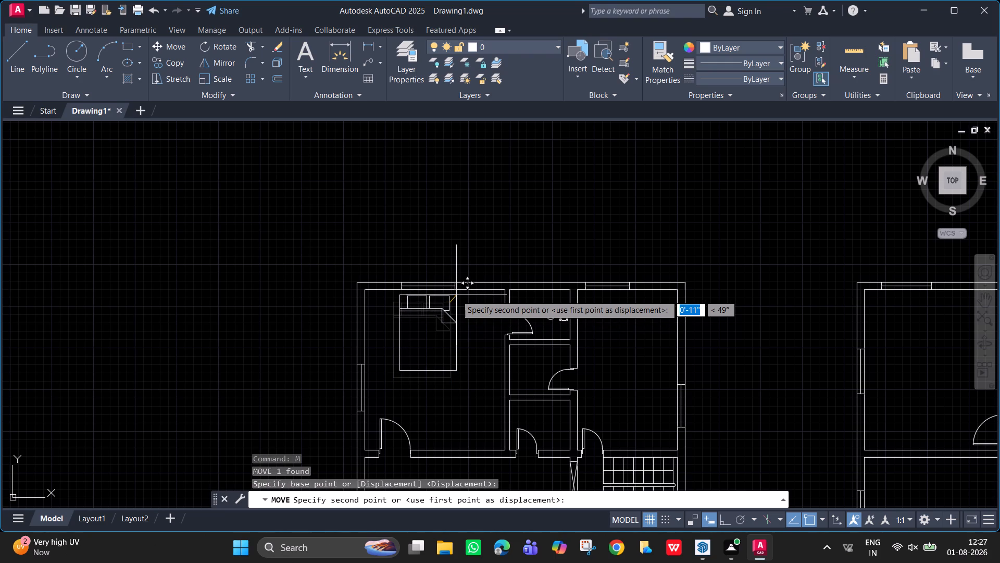
left_click(456, 295)
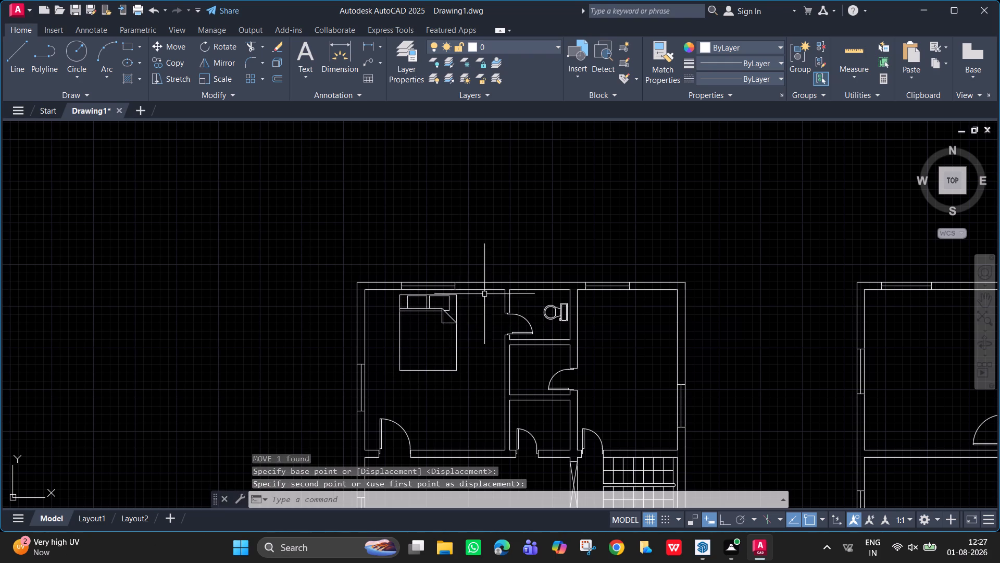
Copy the queen bed from the northwest room into the southeast room of the first floor plan.
scroll(480, 359, "down", 2)
middle_click_drag(480, 358, 443, 232)
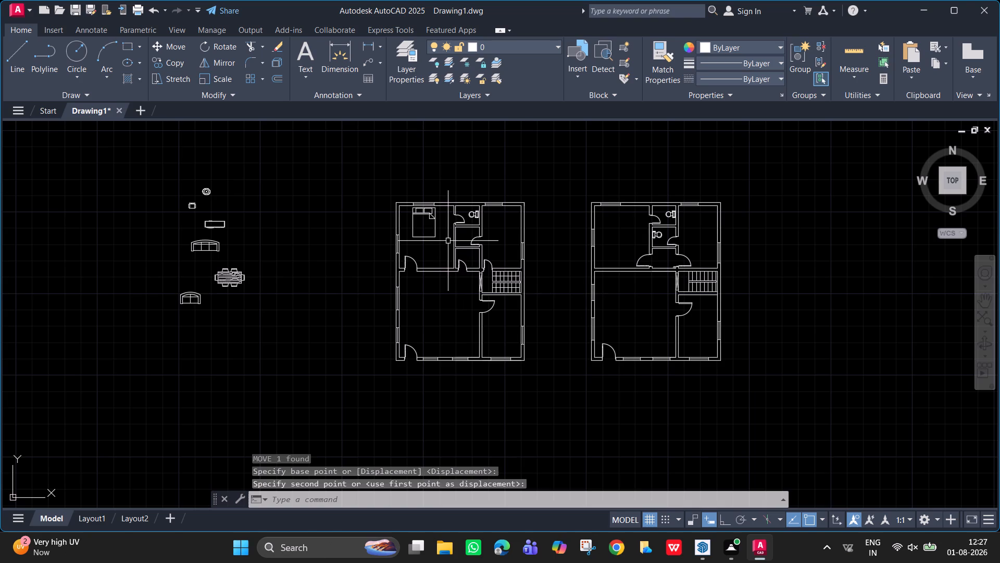
scroll(448, 241, "up", 1)
middle_click_drag(471, 285, 479, 324)
middle_click_drag(444, 261, 453, 287)
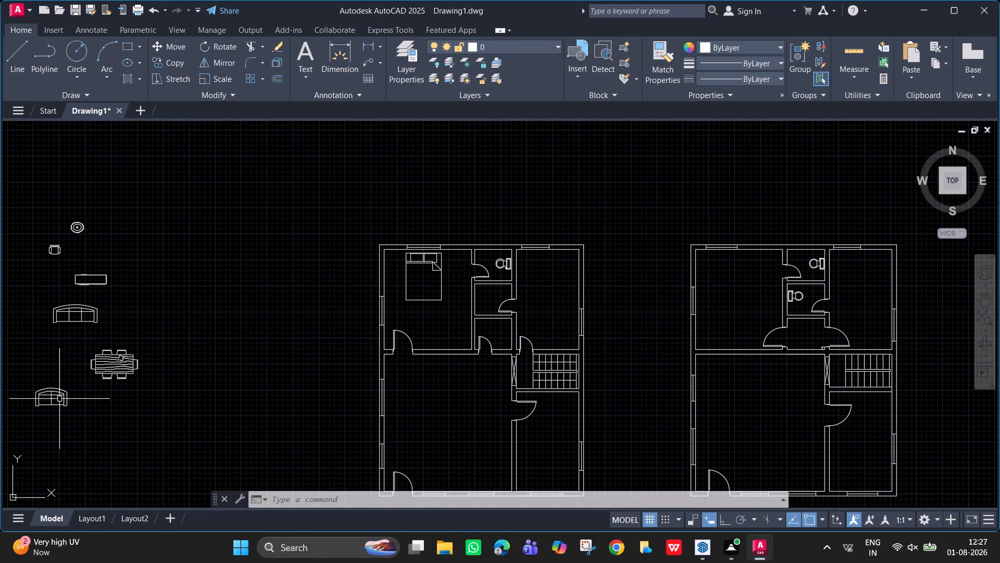
left_click(441, 288)
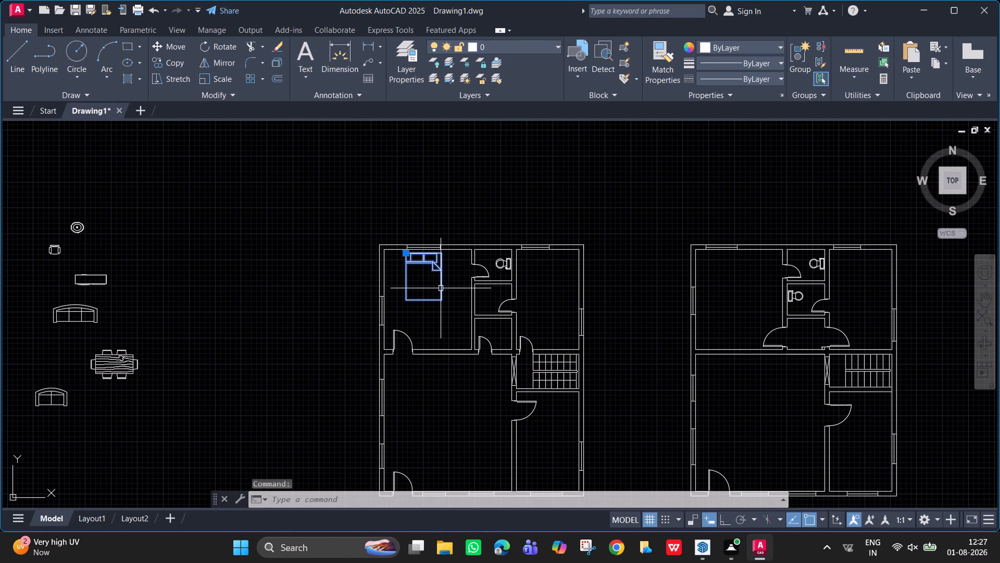
type("co")
key("Return")
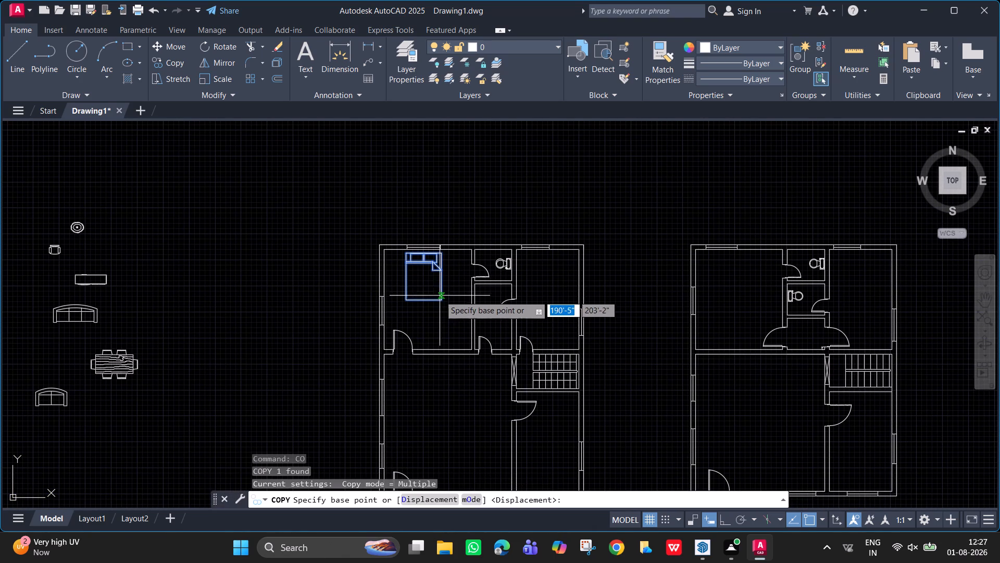
left_click(439, 301)
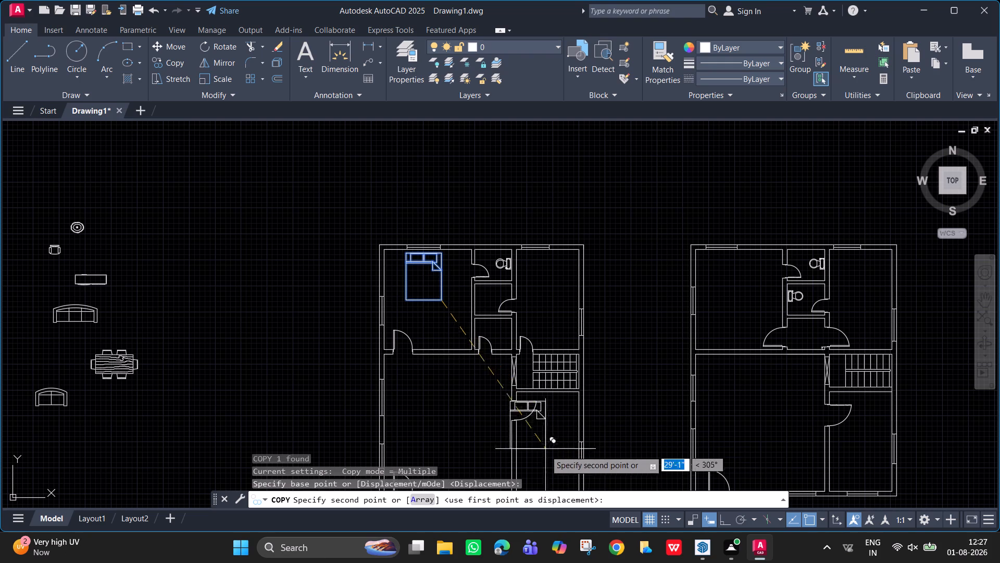
left_click(562, 471)
middle_click_drag(562, 469, 514, 335)
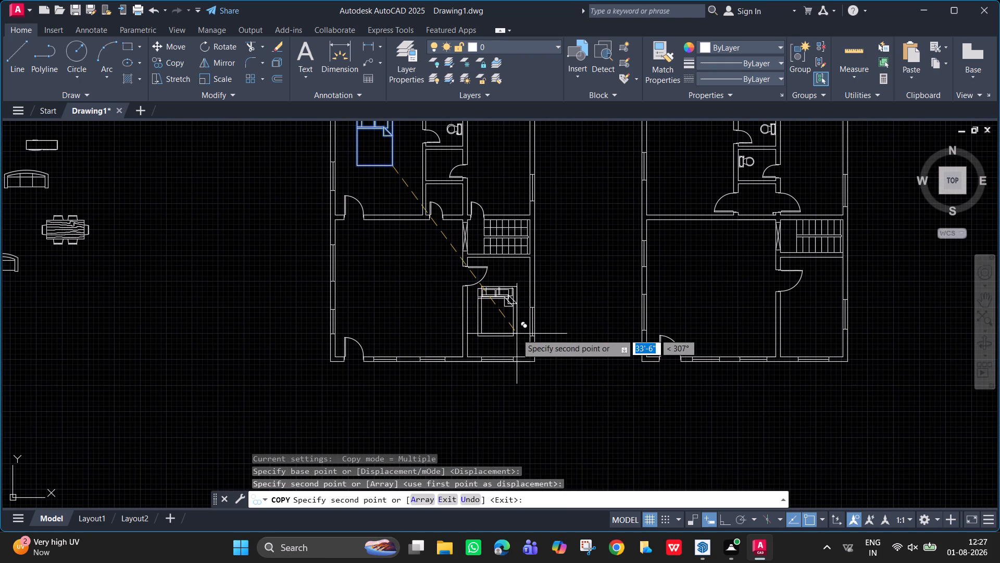
key("Escape")
Rotate the copied bed 270° about its southeast corner, with Ortho turned on.
left_click(514, 323)
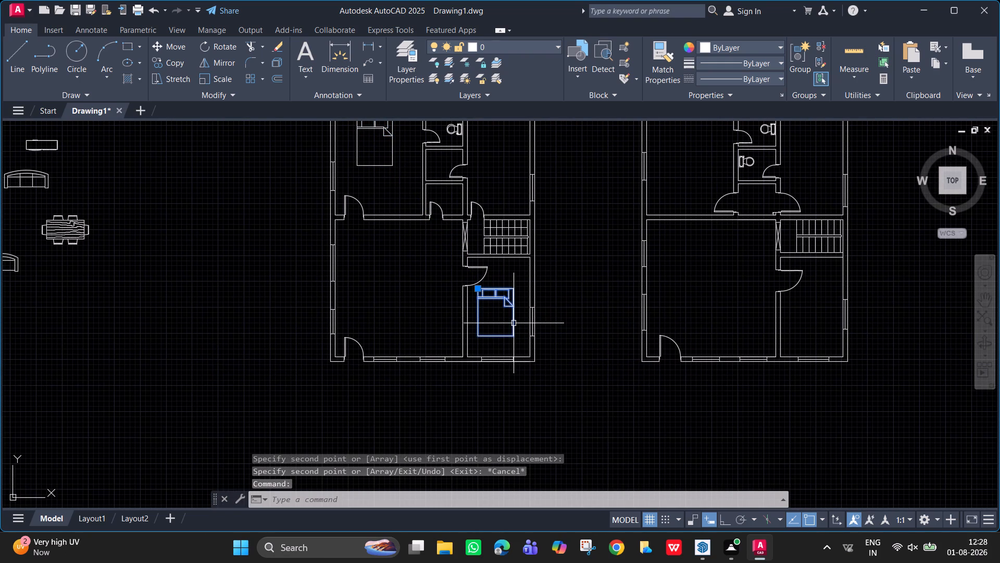
type("ro")
key("Return")
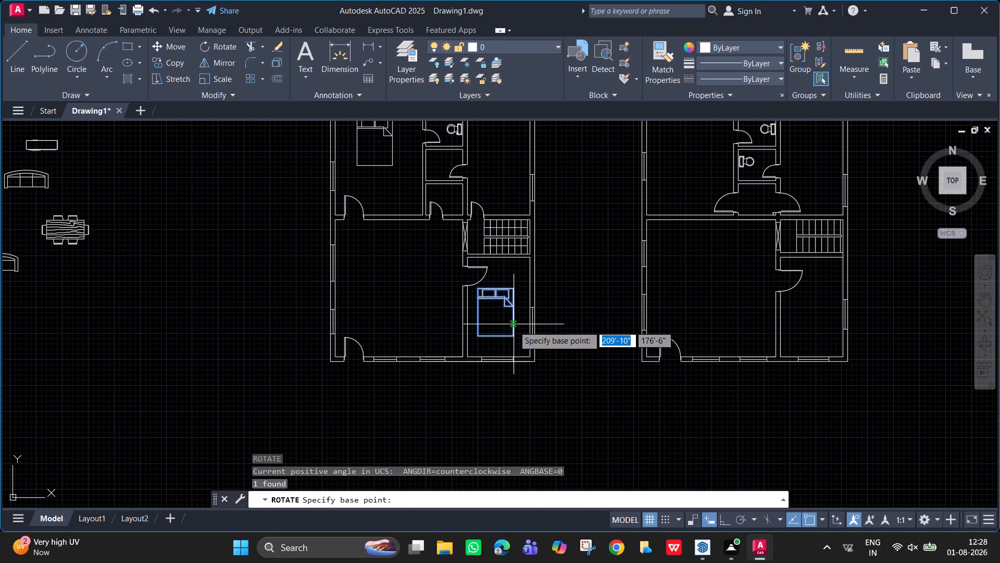
left_click(513, 335)
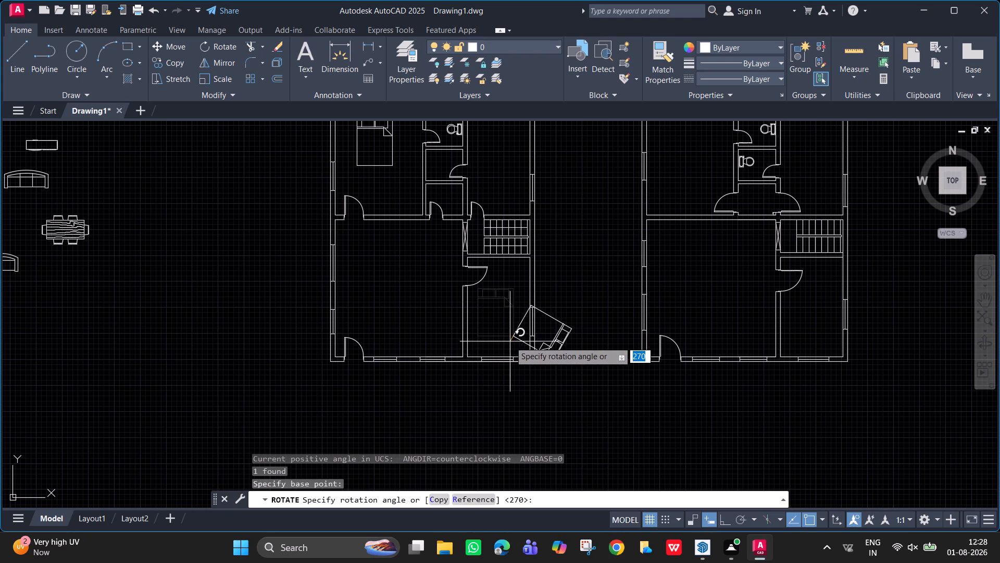
key("F8")
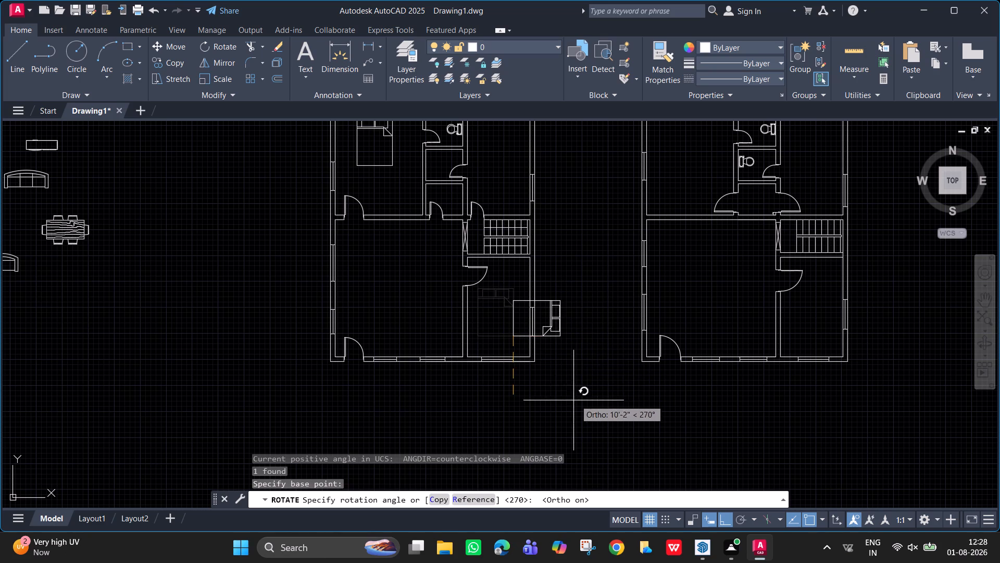
left_click(547, 402)
Scale the rotated bed in the first plan's southeast room up slightly, using a base point just west of its southwest corner.
left_click(511, 327)
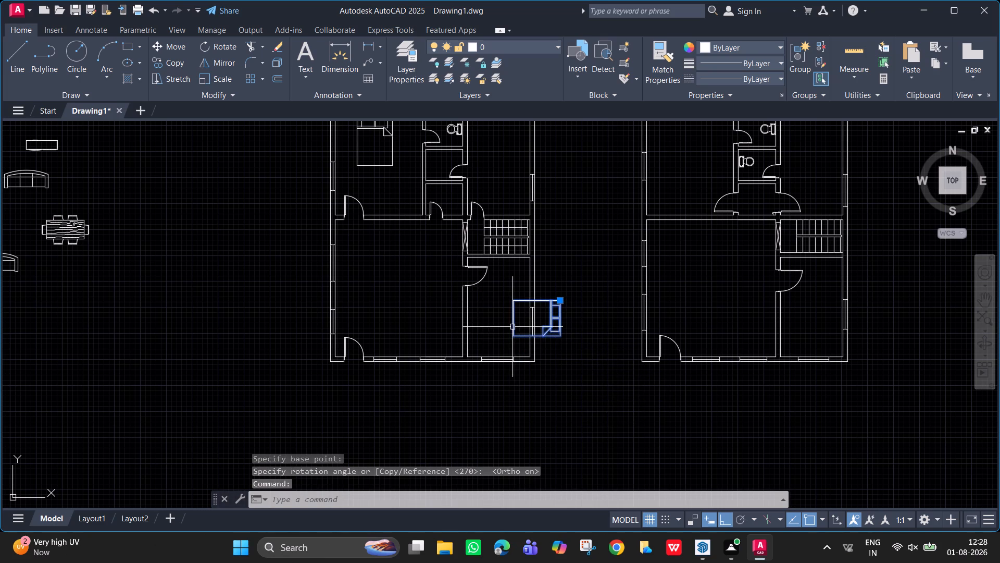
type("sc")
key("Return")
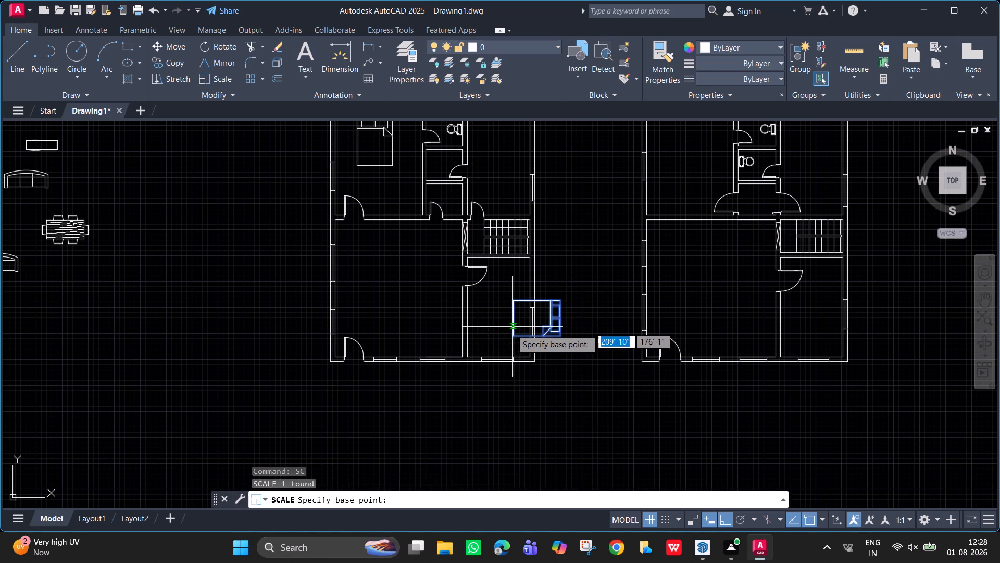
left_click(490, 337)
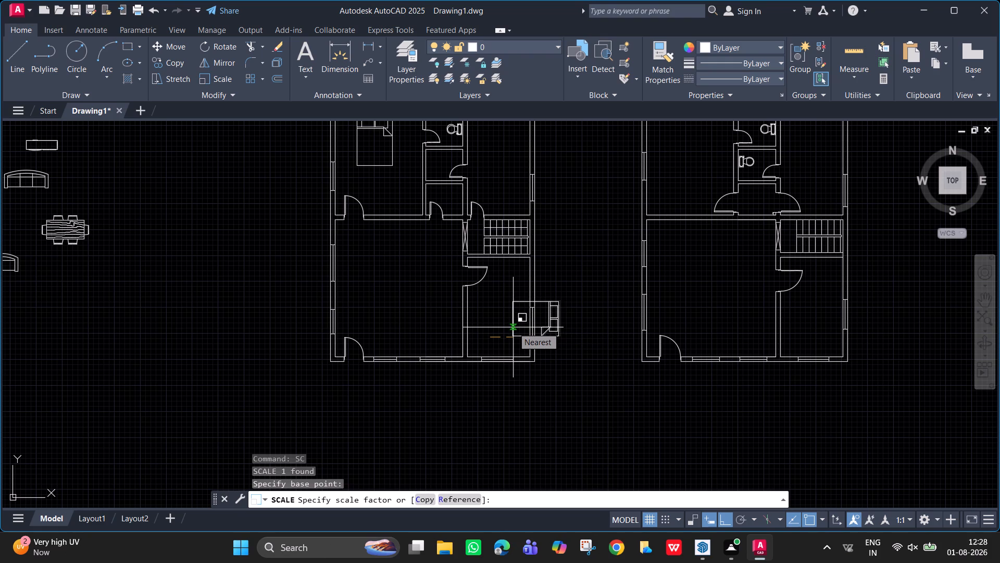
left_click(513, 327)
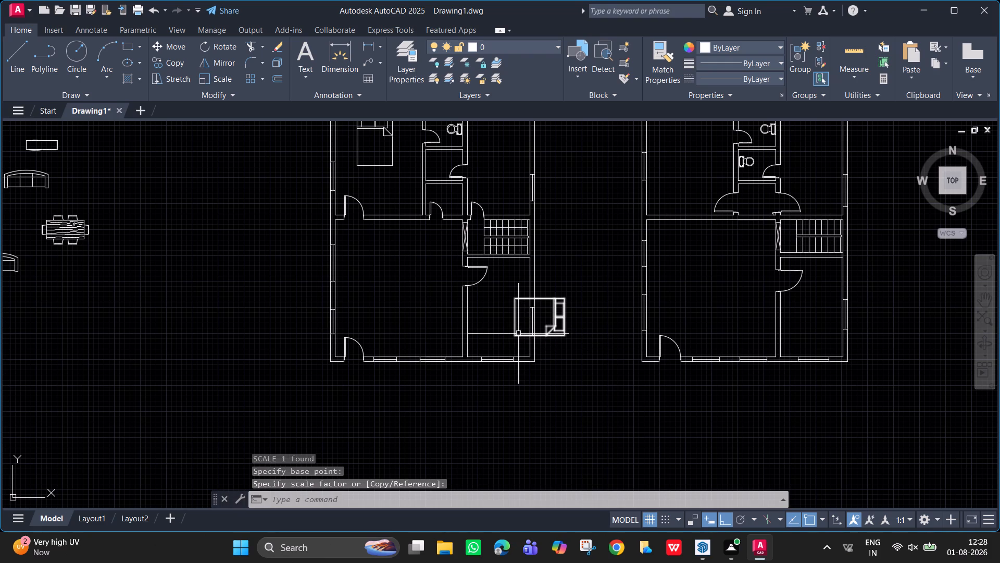
Move the enlarged bed about 6'-2" west-southwest, fully inside the southeast room with its headboard at the east wall and Ortho turned off.
left_click(518, 334)
key("m")
key("Return")
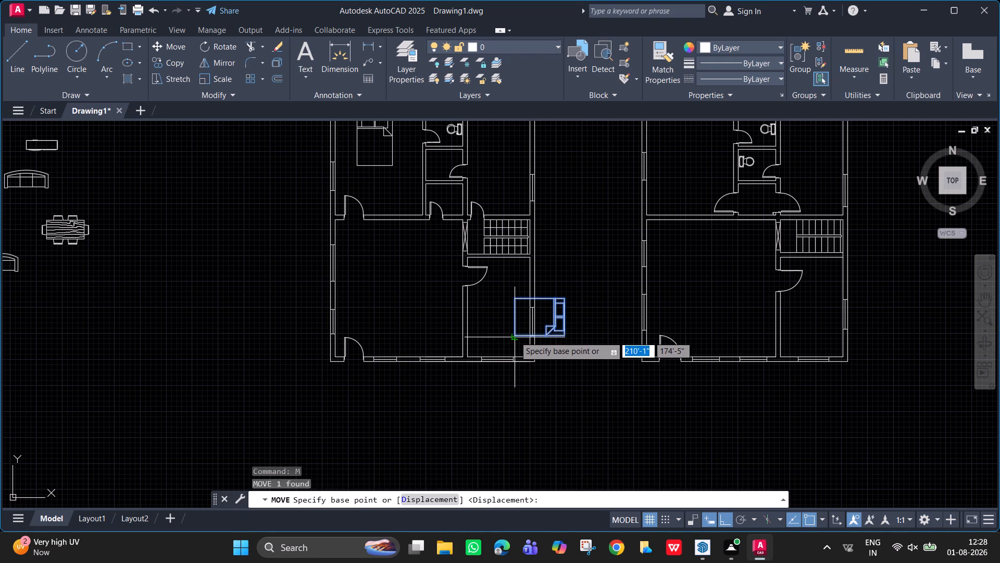
left_click(515, 336)
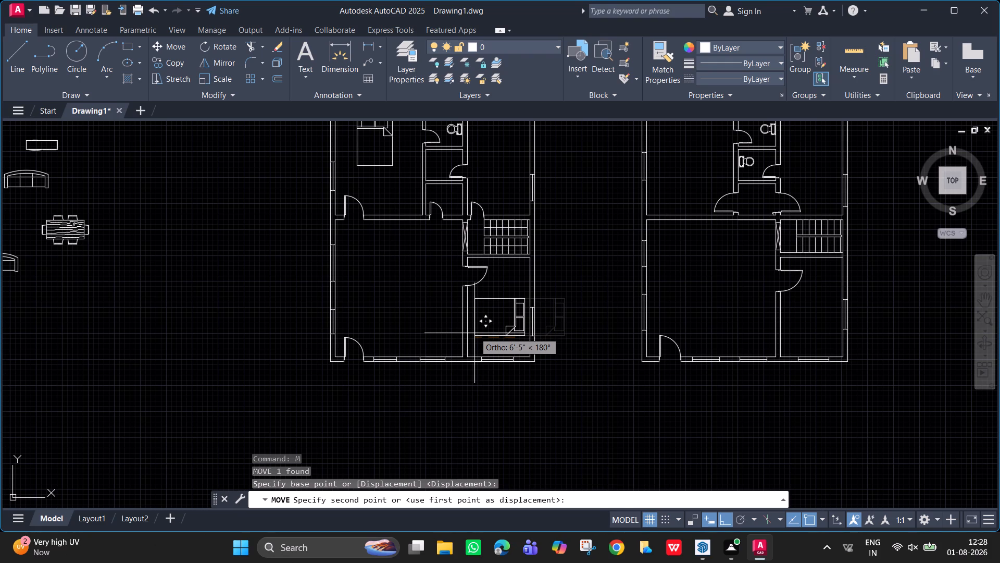
key("F8")
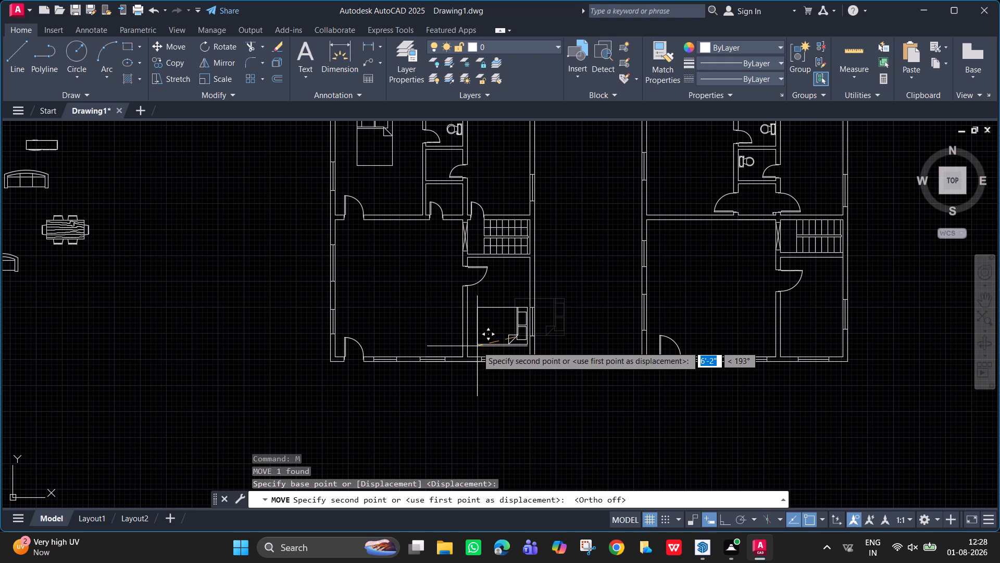
left_click(477, 345)
key("Escape")
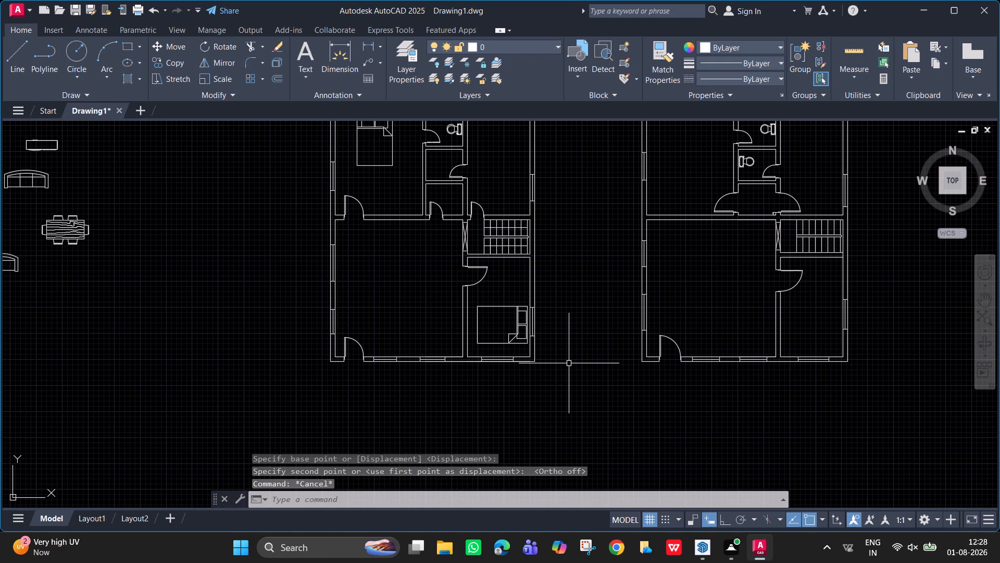
Move the three-seat sofa from the loose furniture blocks into the first plan's large southwest room.
scroll(466, 243, "down", 1)
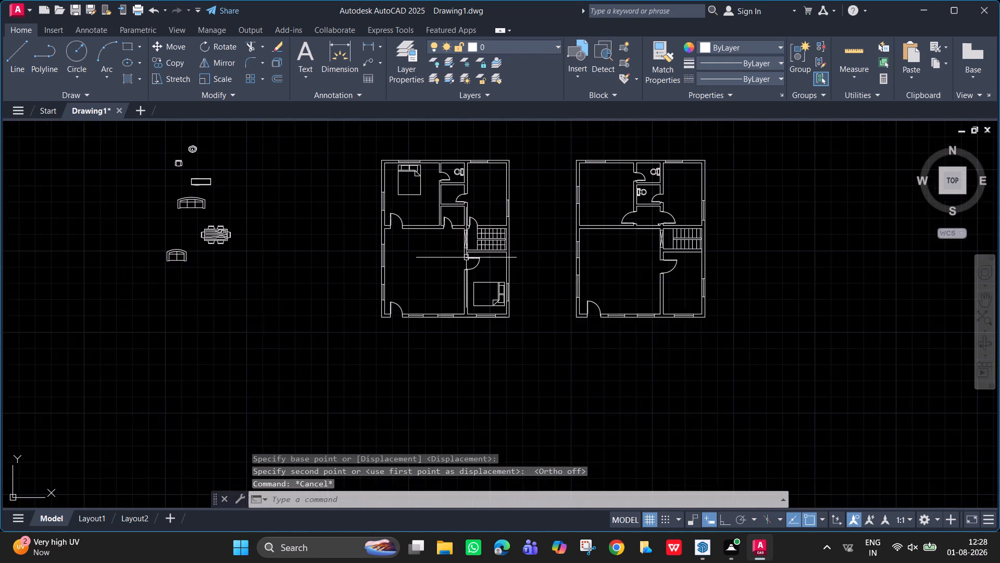
middle_click_drag(466, 273, 462, 323)
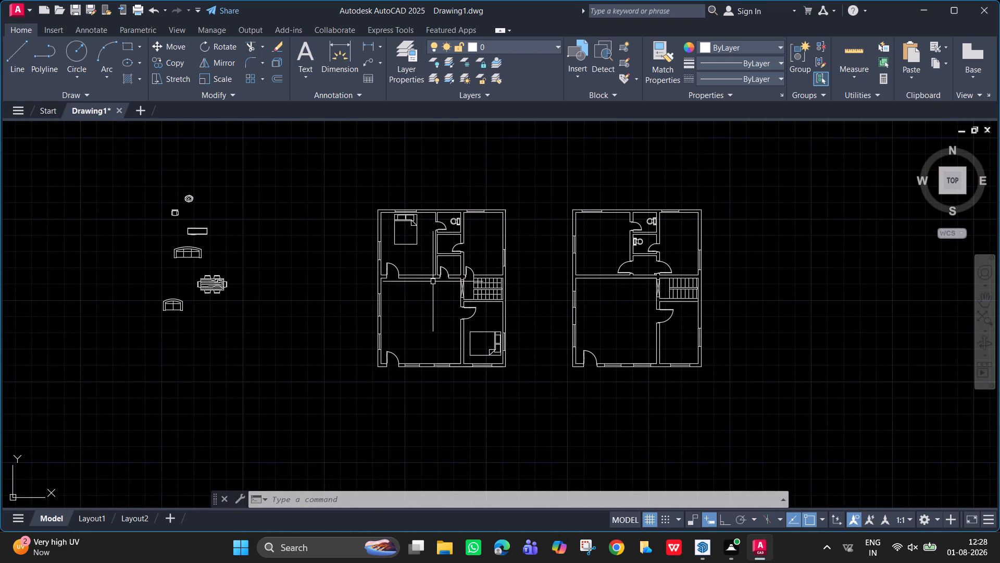
scroll(411, 255, "up", 1)
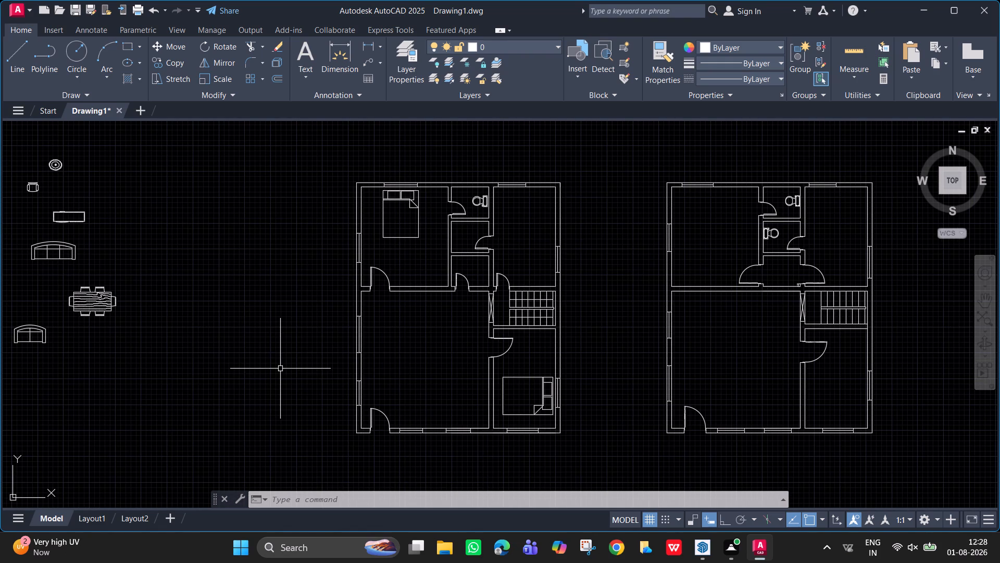
left_click(53, 254)
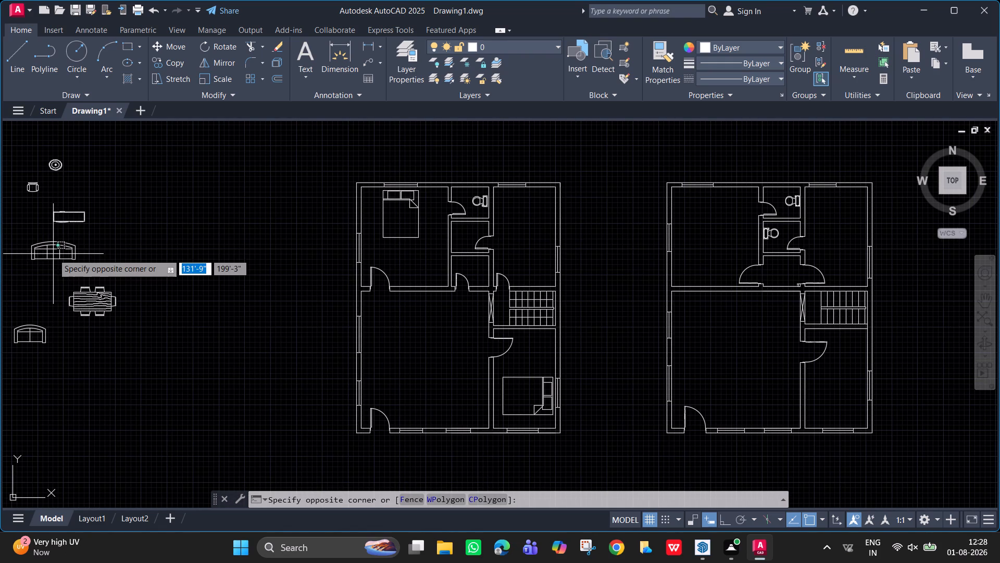
left_click(48, 248)
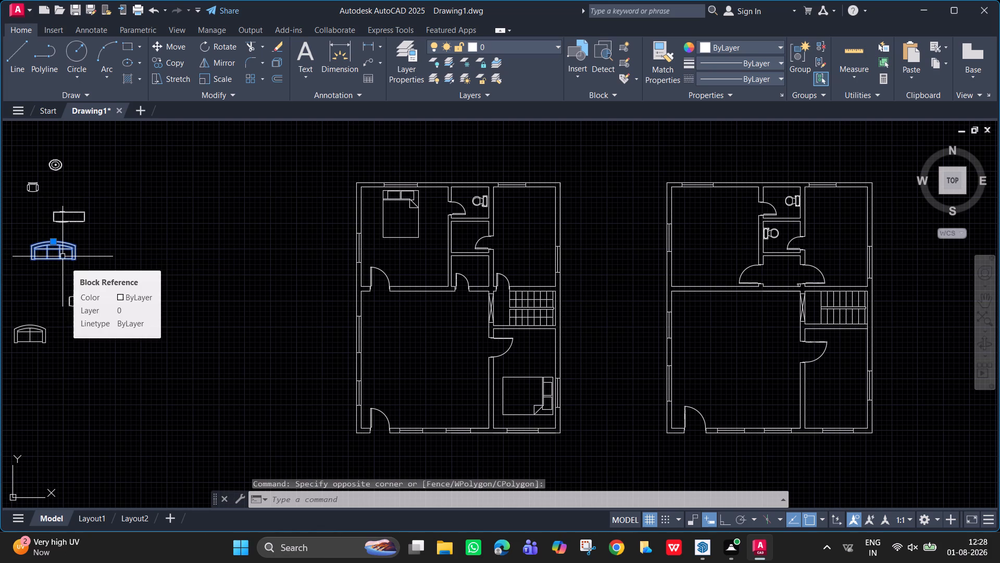
key("m")
key("Return")
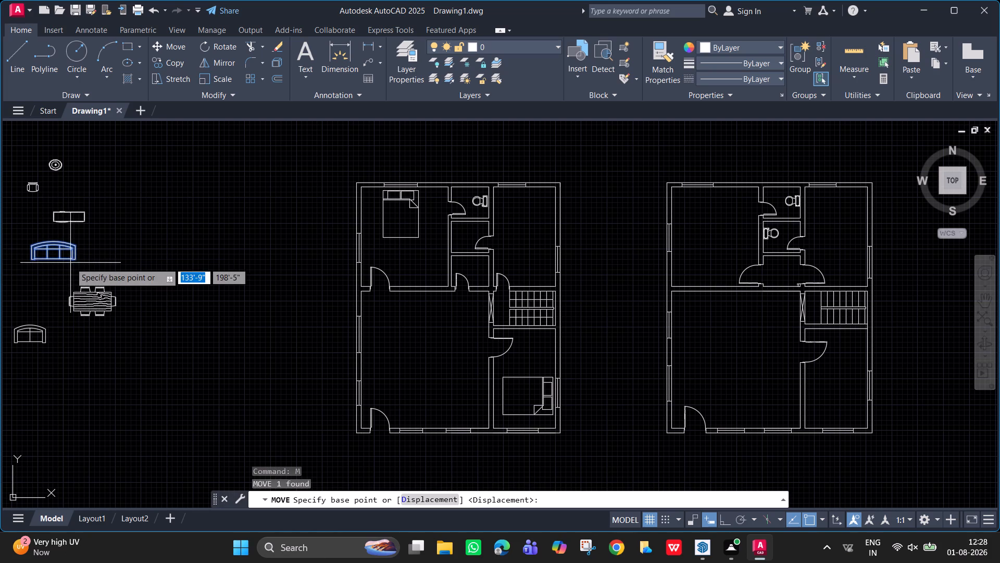
left_click(73, 259)
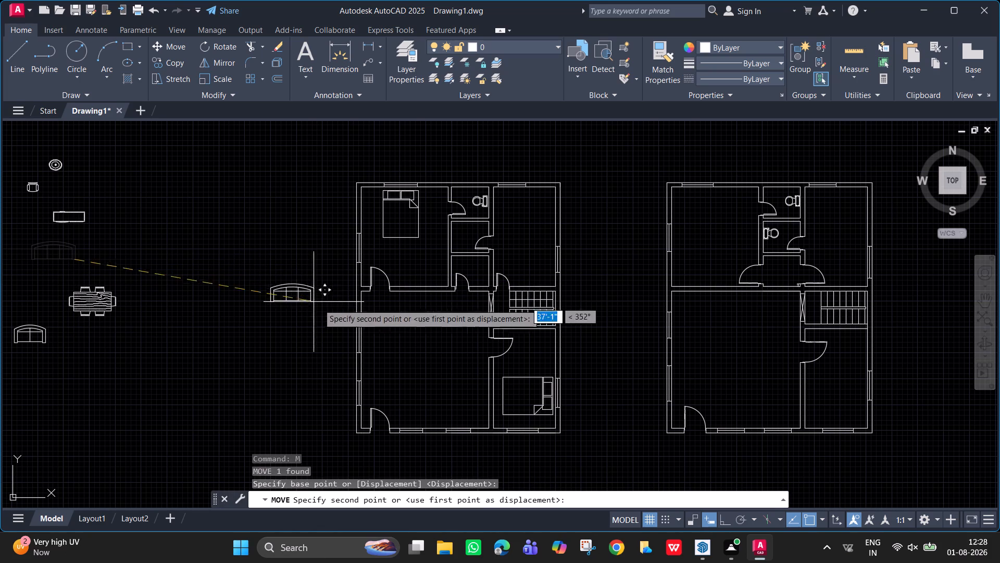
left_click(416, 356)
Rotate the three-seat sofa 90° about its southeast corner with Ortho turned on, so its back faces west.
left_click(413, 359)
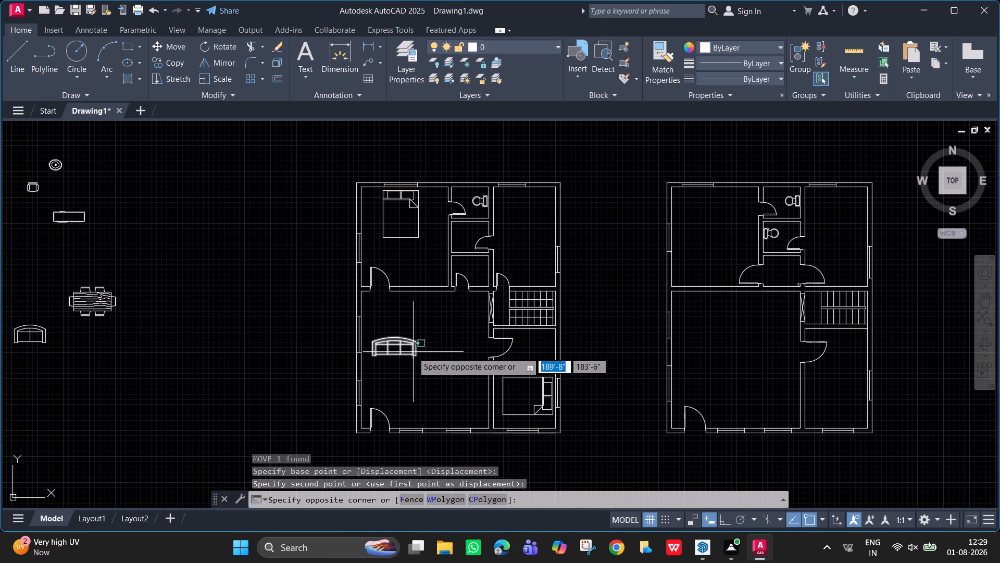
left_click(411, 352)
key("r")
key("o")
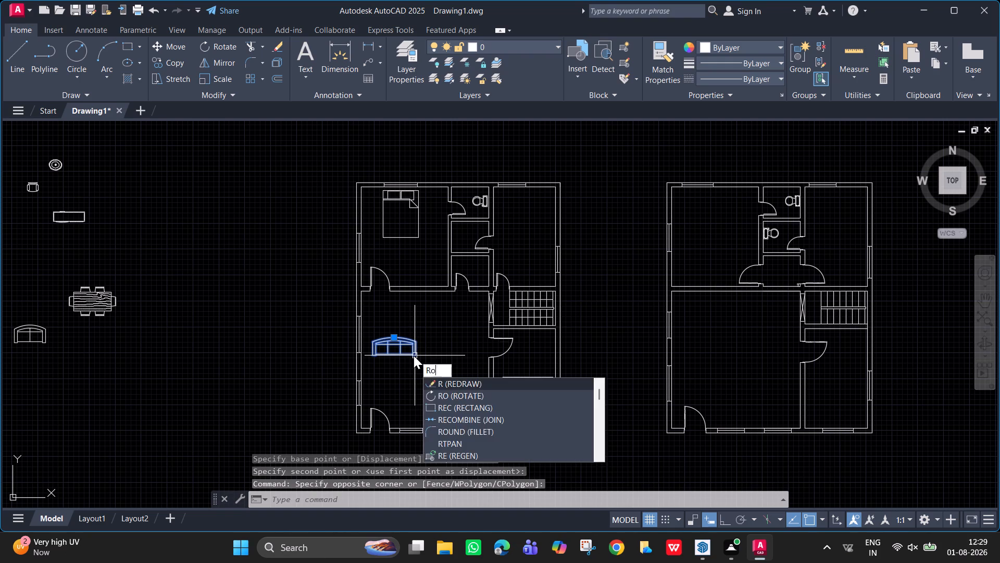
key("Return")
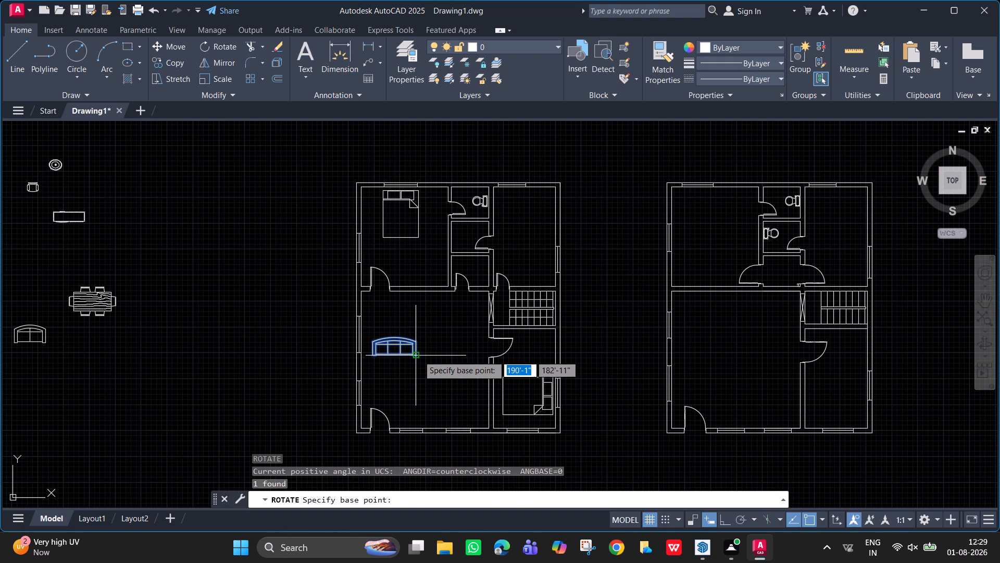
left_click(418, 356)
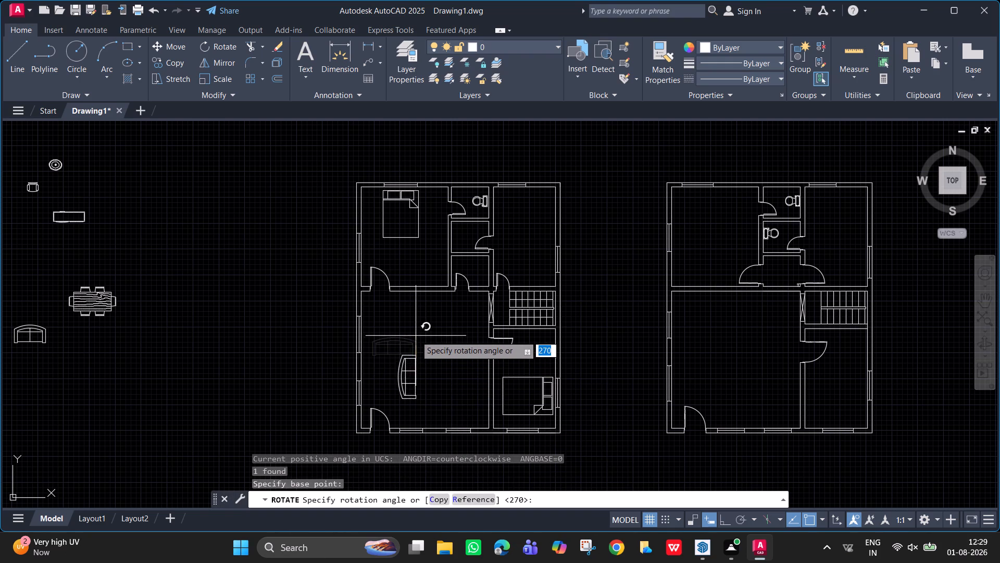
key("F8")
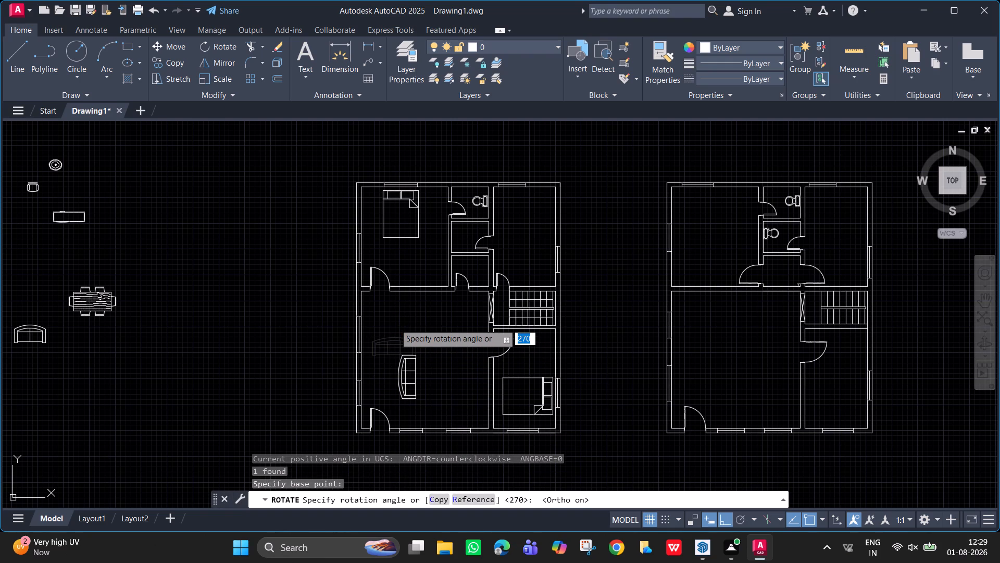
left_click(397, 322)
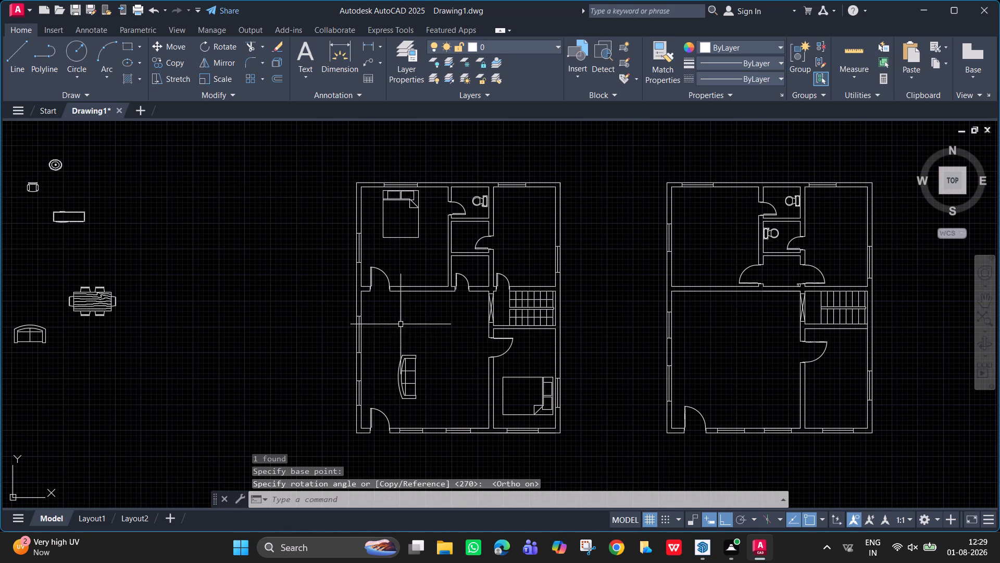
Scale the rotated sofa up to about one and a half times its size, using a base point north of it.
left_click(416, 370)
type("sc")
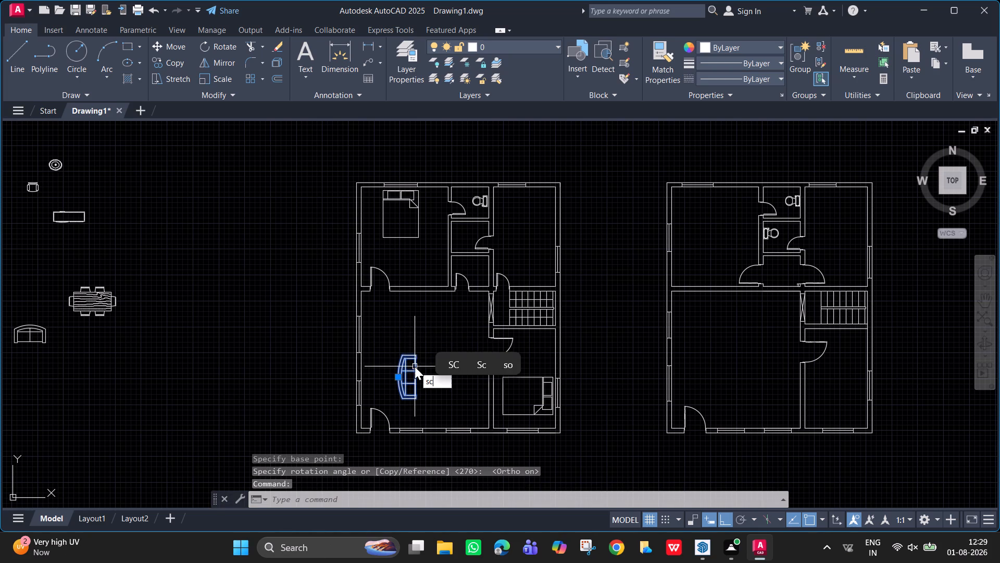
key("Return")
left_click(405, 324)
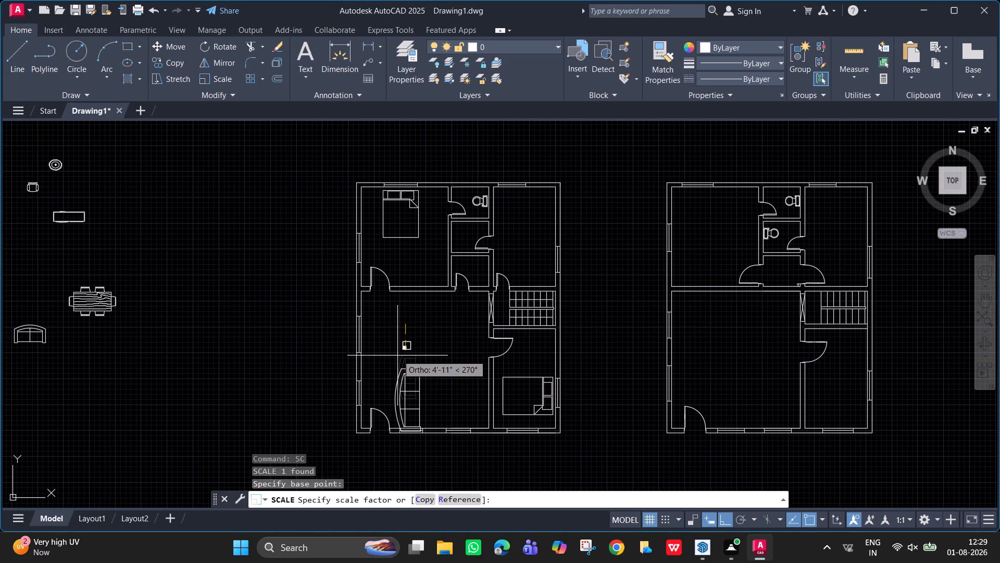
left_click(397, 358)
Move the enlarged sofa about 9 feet northwest, against the large room's west wall, with Ortho turned off.
left_click(411, 375)
key("m")
key("shift+Return")
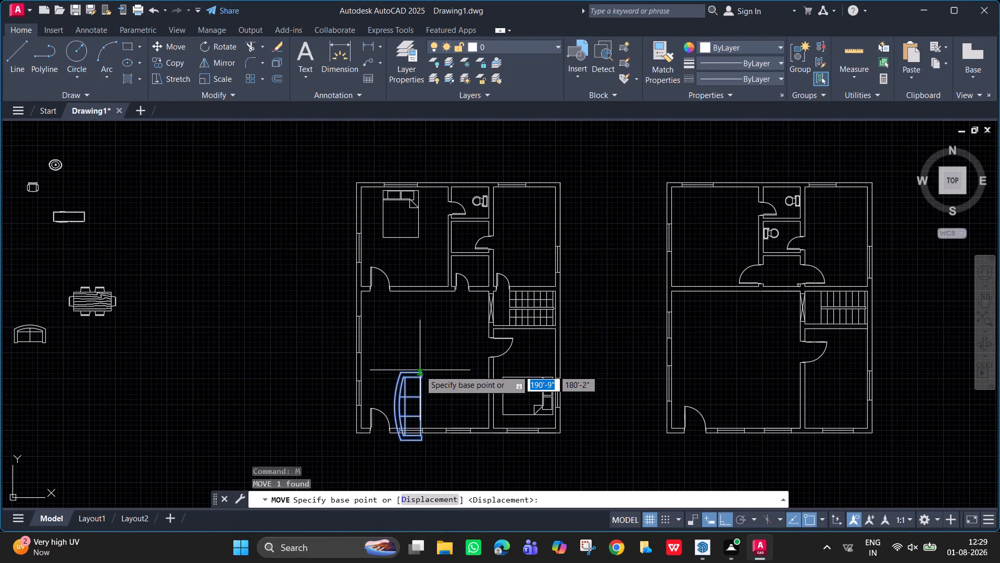
left_click(420, 371)
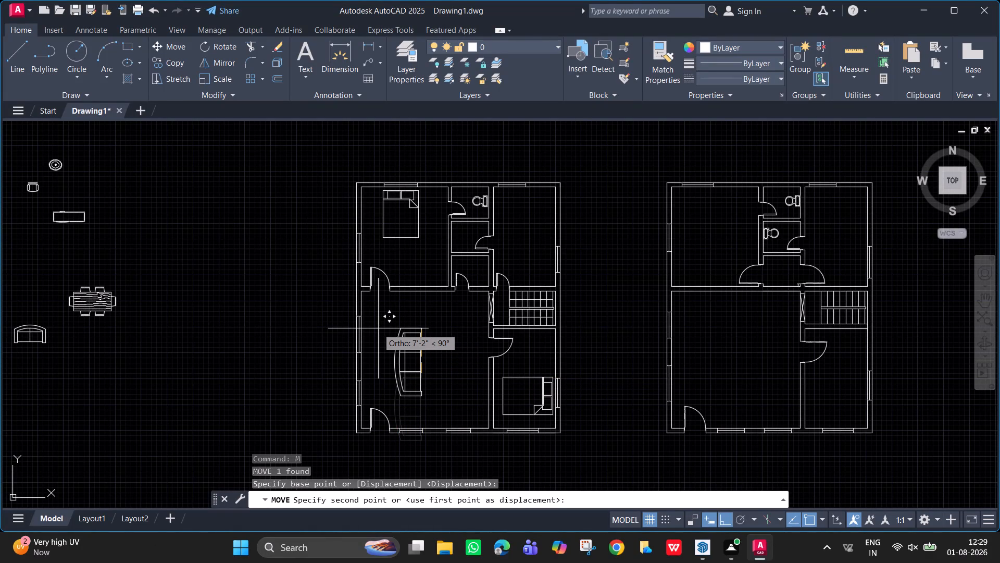
key("F8")
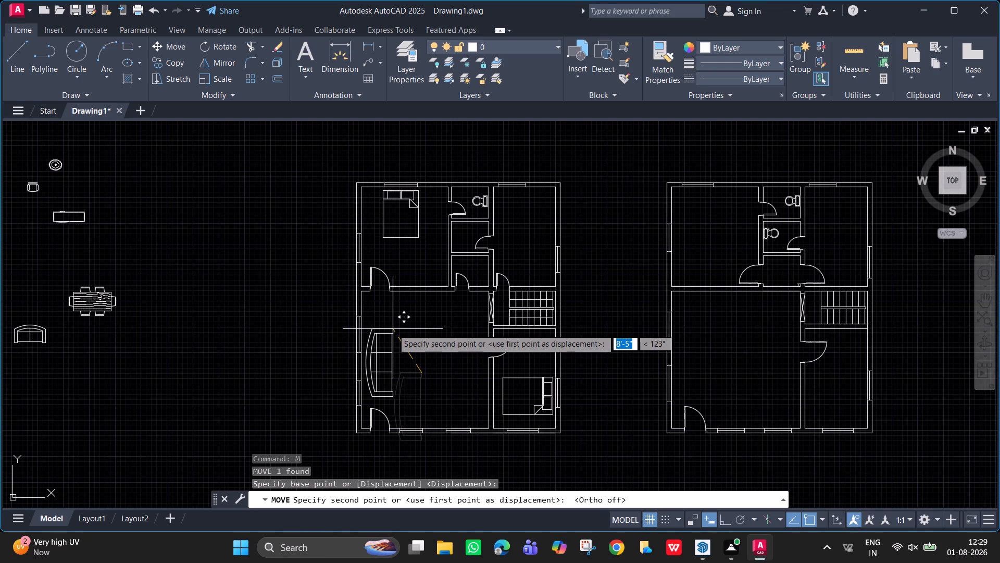
left_click(392, 323)
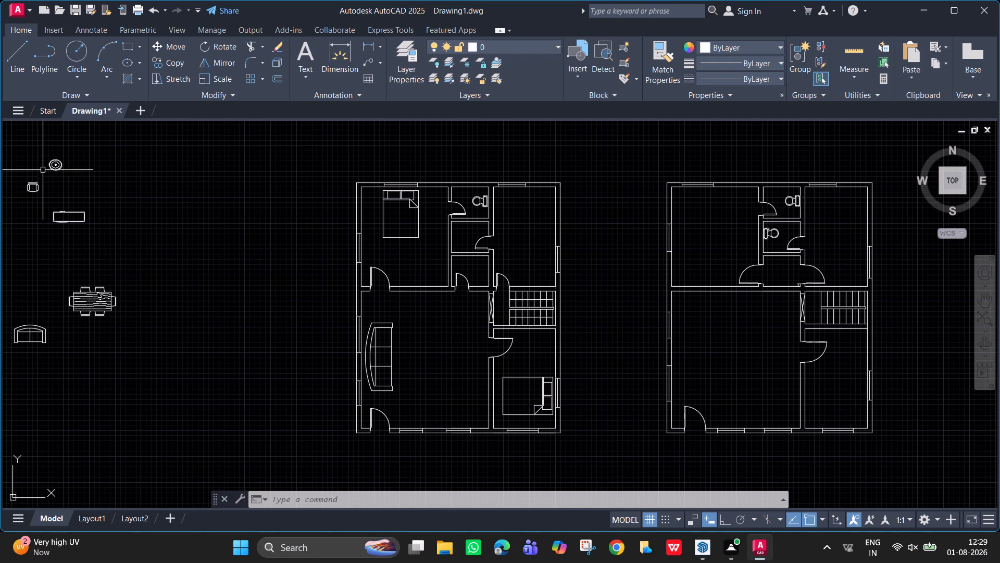
Copy the sofa from the west wall to the east side of the same room, slightly farther south.
left_click(393, 358)
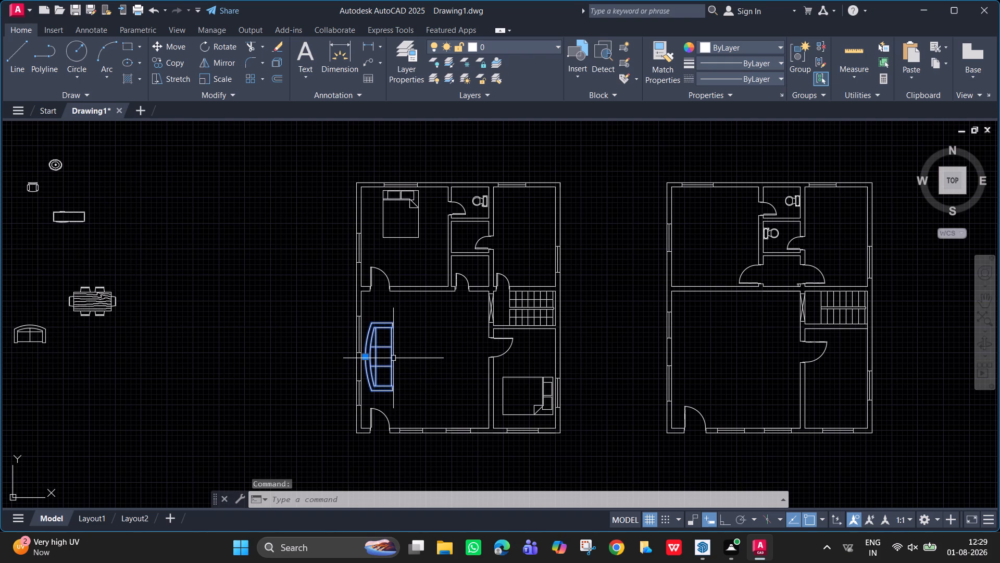
type("co")
key("Return")
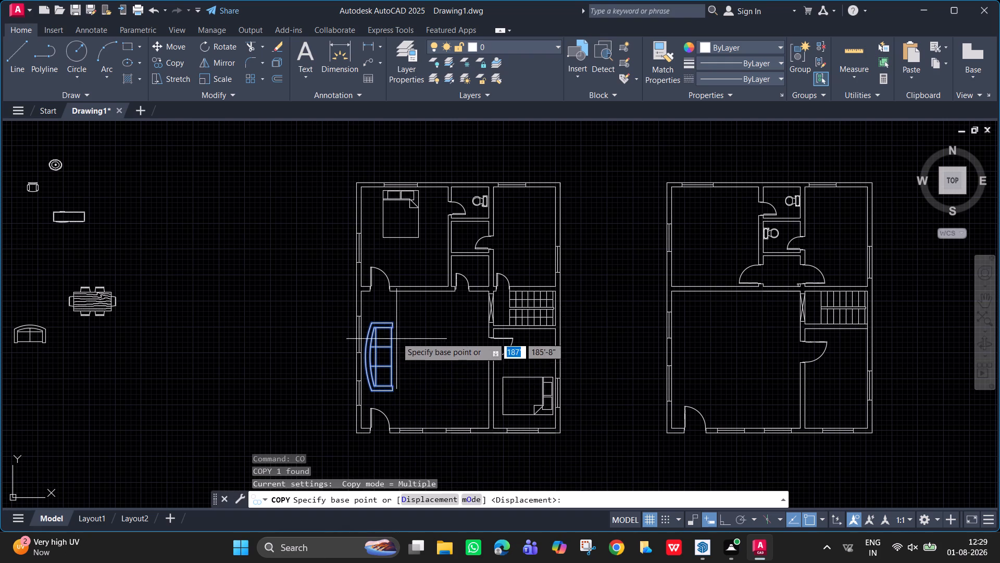
left_click(392, 322)
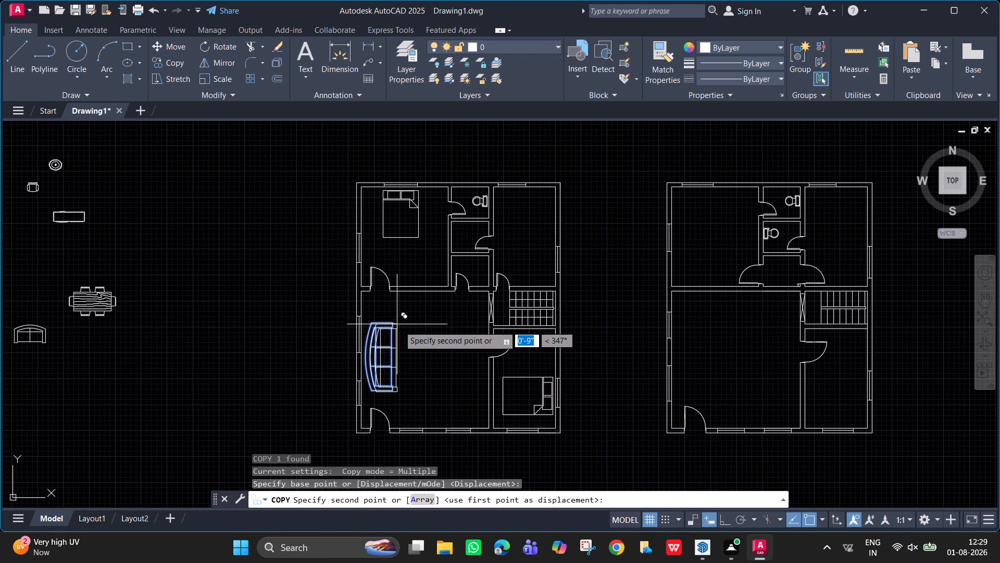
left_click(457, 353)
type("ro")
key("Return")
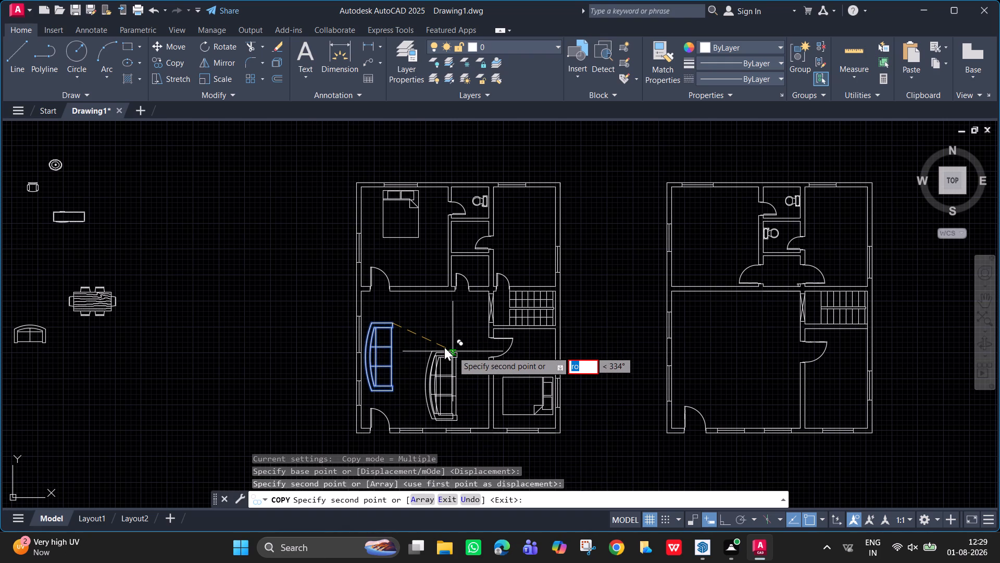
key("Escape")
Rotate the copied sofa 90° counterclockwise about its northeast corner with Ortho turned on, so its back faces south.
type("ro")
key("Return")
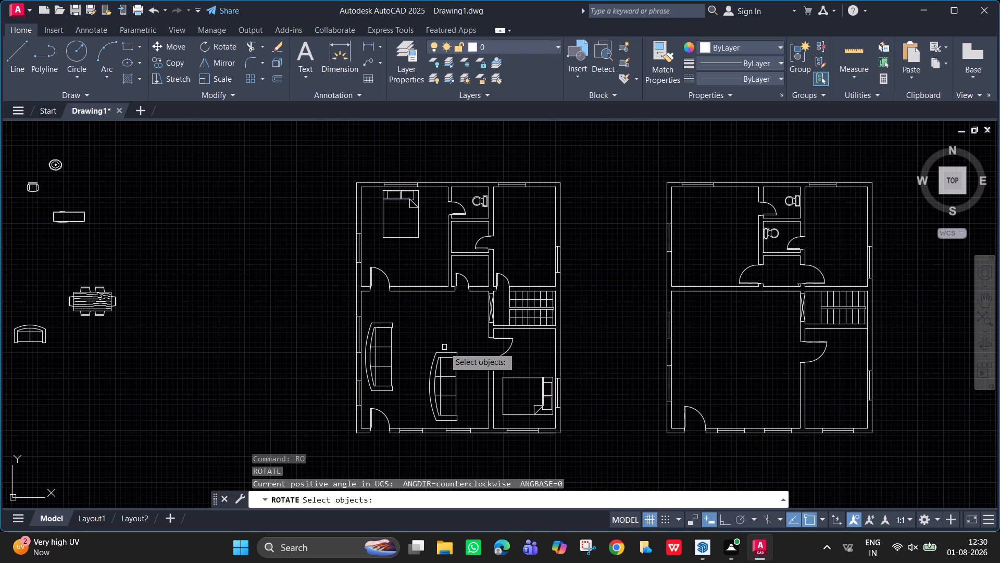
left_click(452, 352)
key("Return")
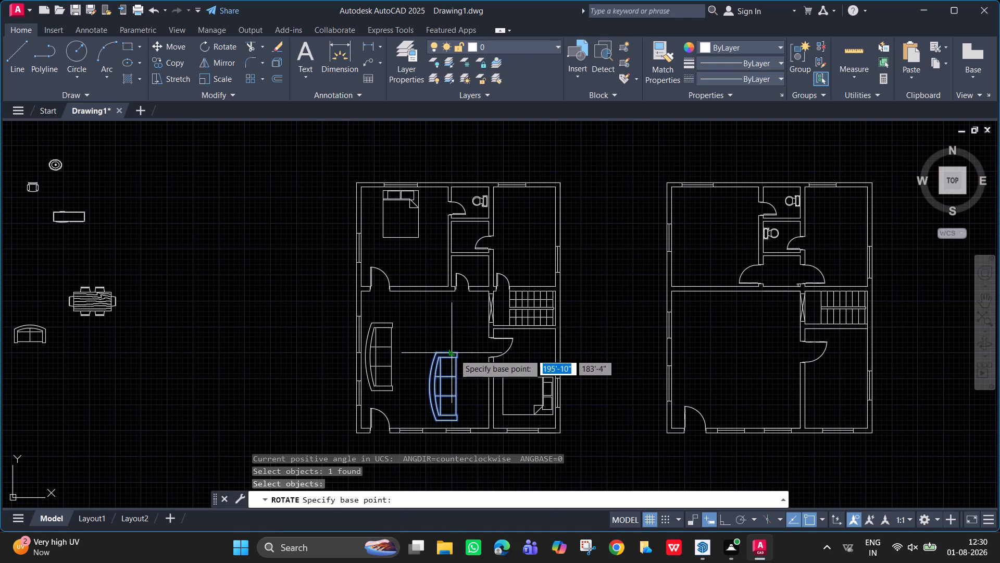
left_click(457, 353)
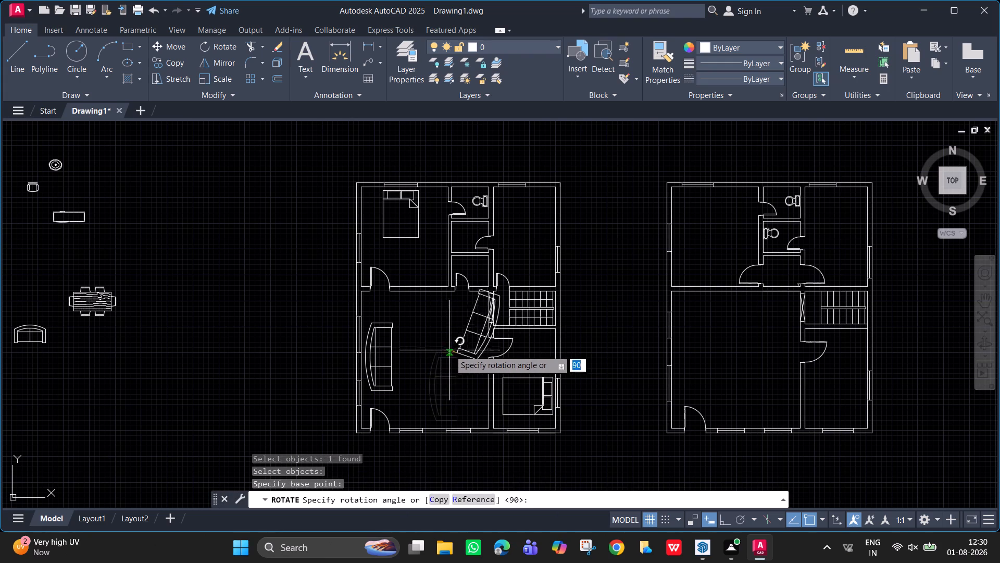
key("F8")
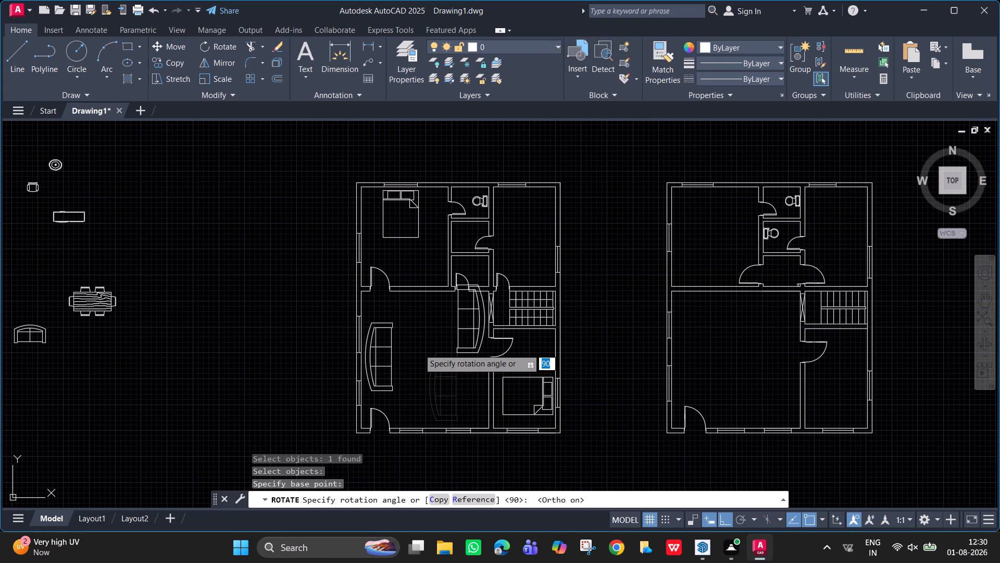
left_click(469, 321)
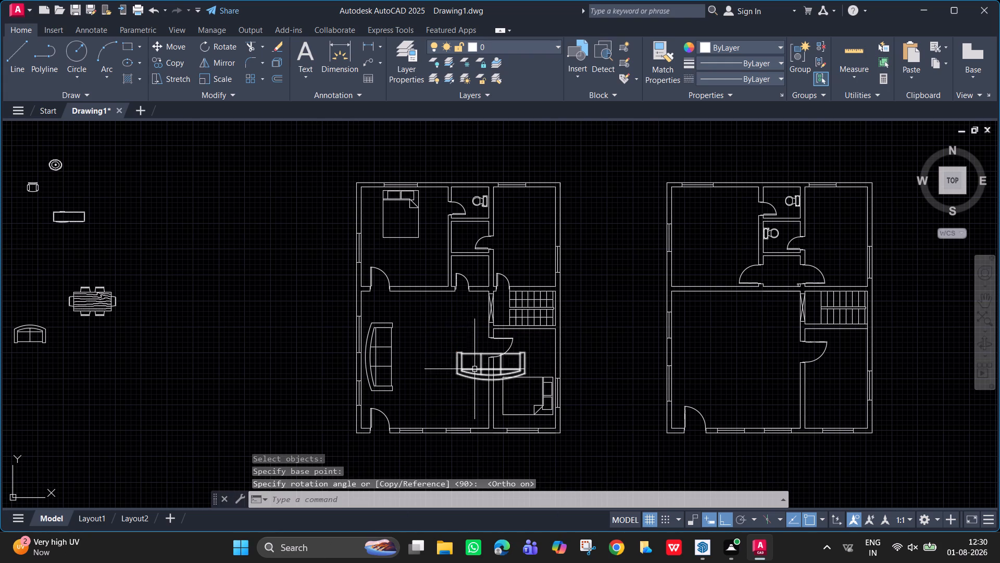
Move the rotated sofa about 10 feet southwest, against the large room's south wall, with Ortho turned off.
left_click(471, 366)
left_click(470, 376)
key("m")
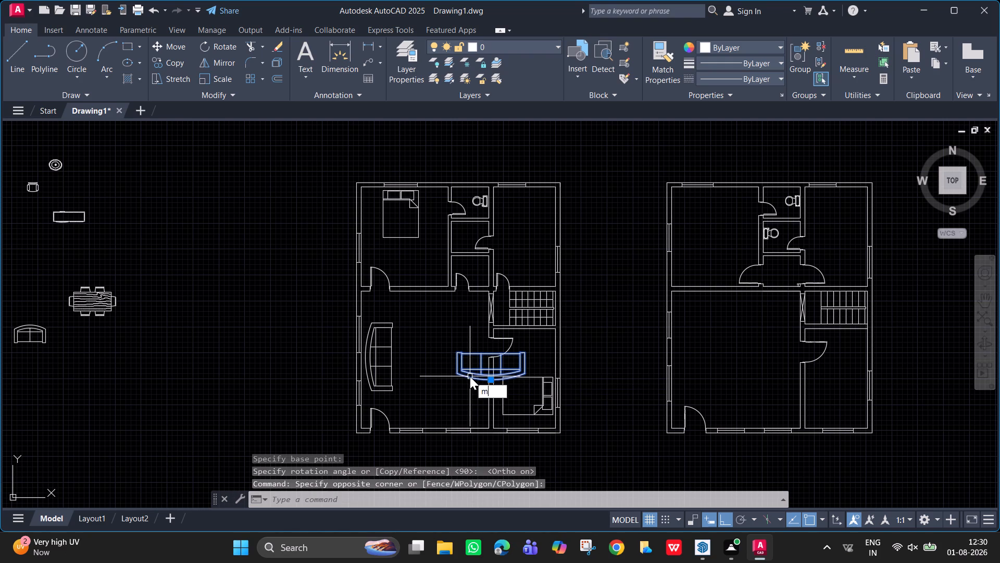
key("Return")
left_click(456, 354)
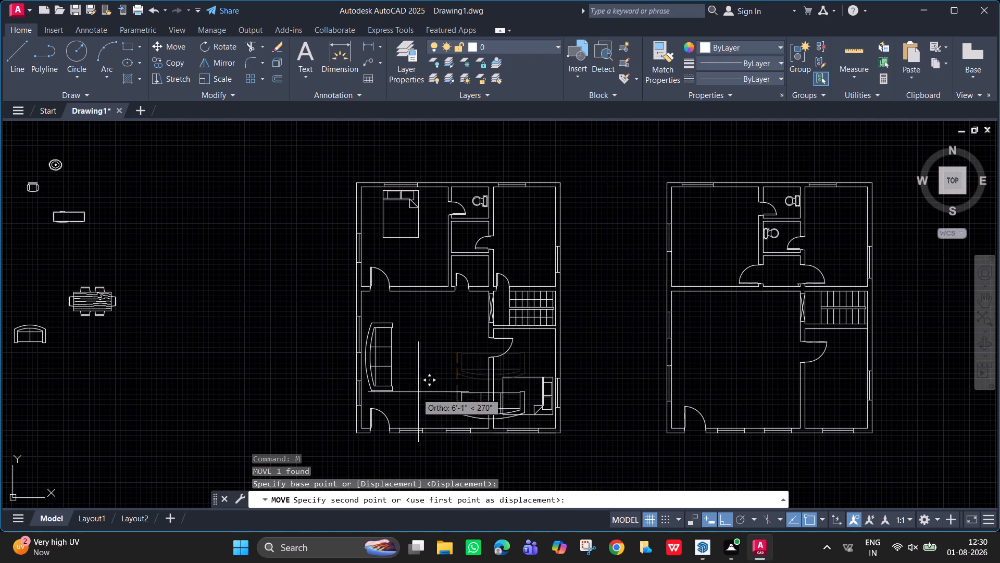
key("F8")
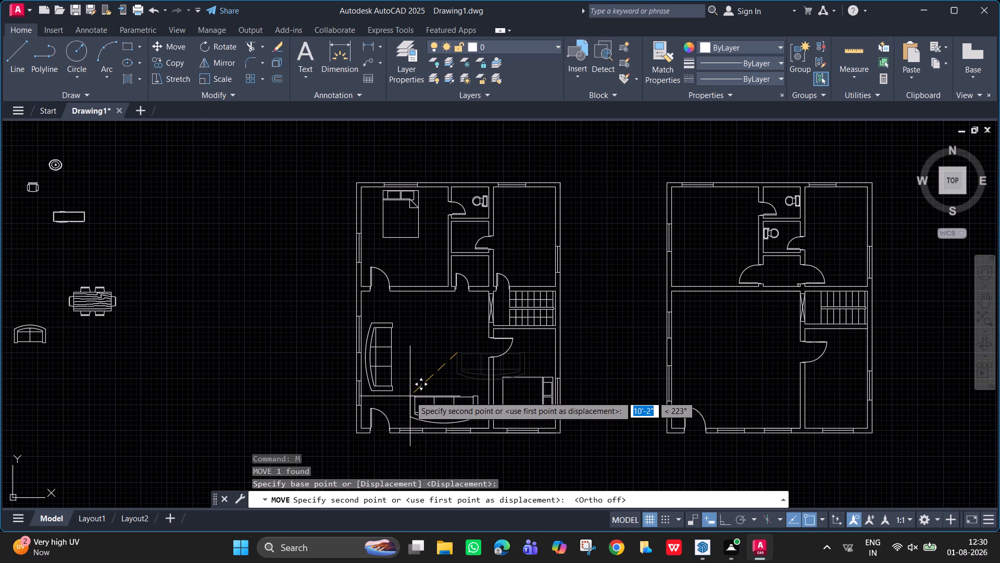
left_click(410, 395)
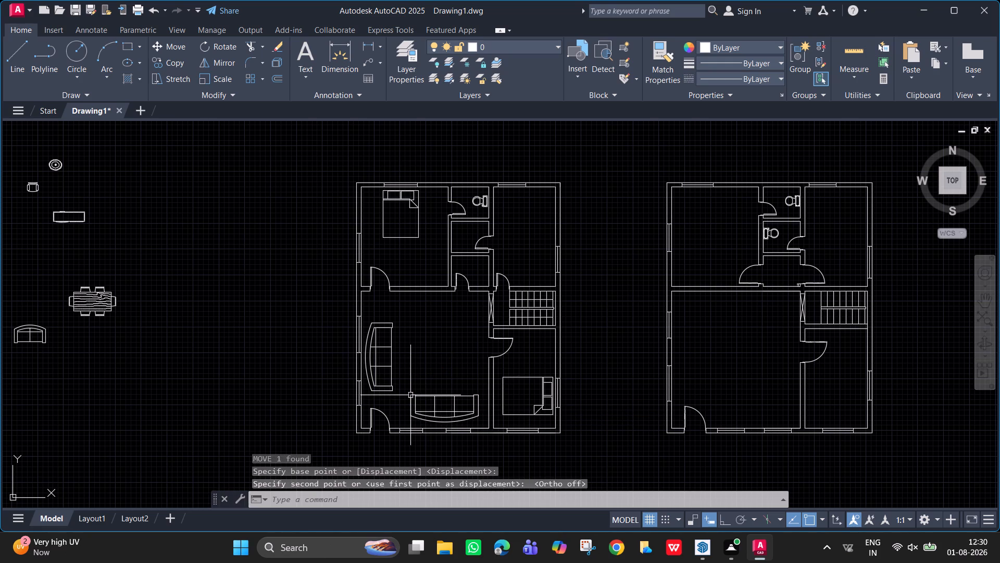
Move the long rectangular cabinet block from outside the plan into the west house's large room, along its north wall.
left_click(67, 211)
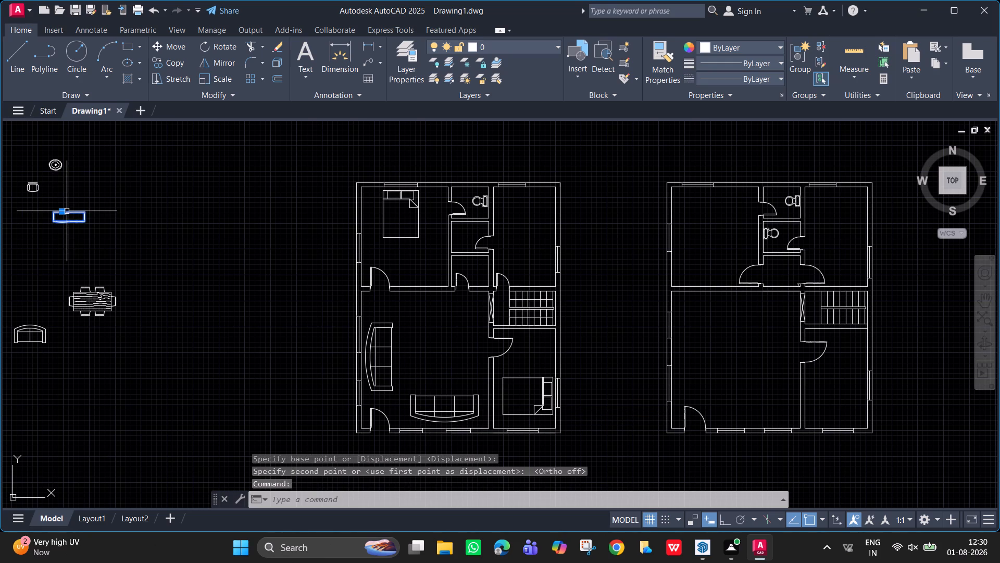
scroll(79, 221, "up", 1)
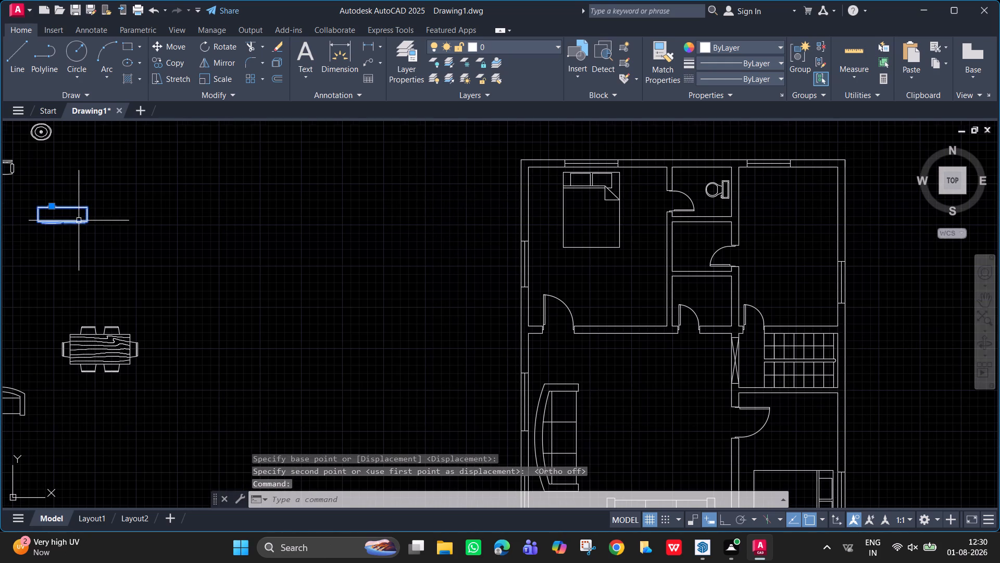
key("m")
key("Return")
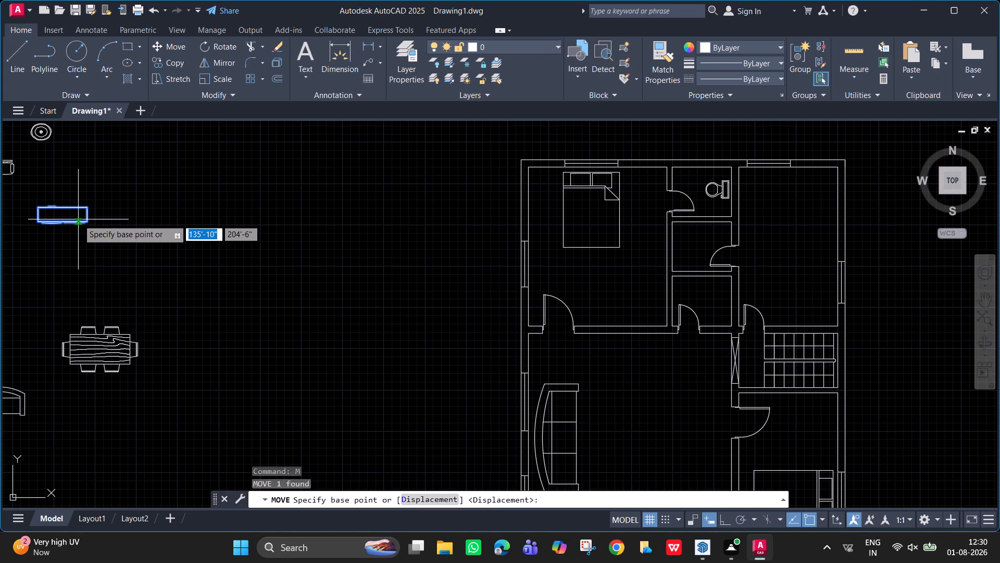
left_click(85, 224)
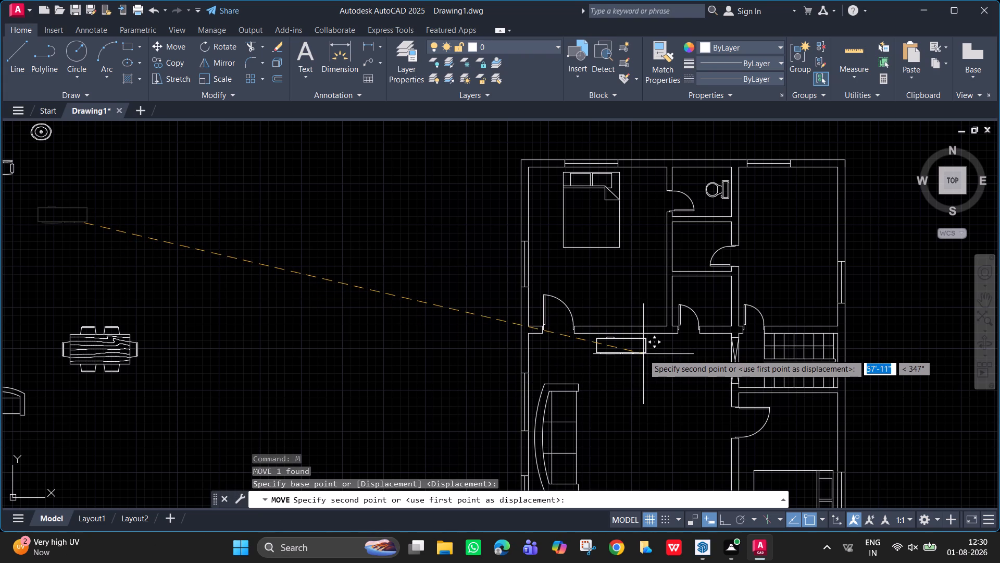
left_click(652, 353)
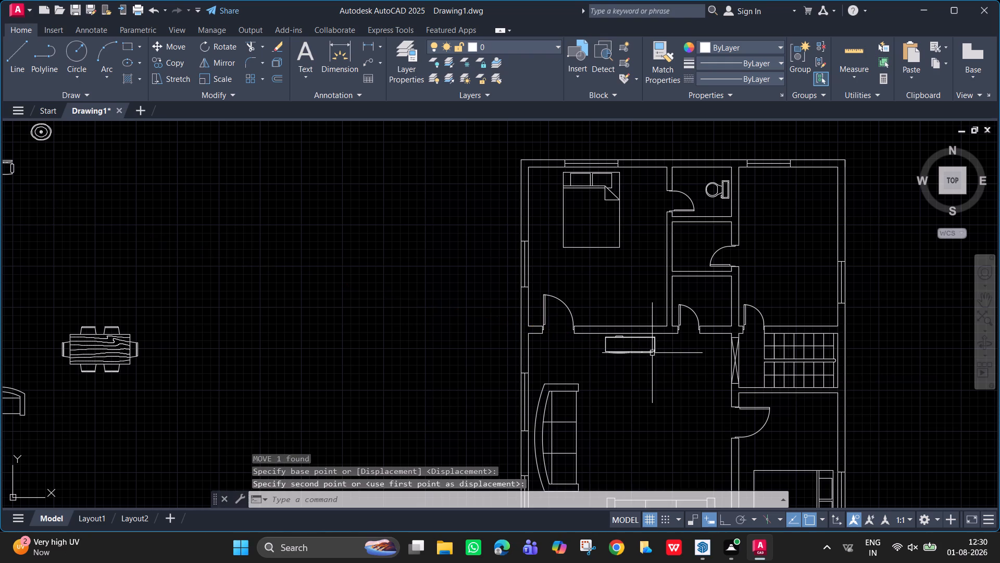
Move the six-chair dining table about 70 feet east into the west house's northeast room, near its south end.
scroll(675, 376, "down", 1)
middle_click_drag(661, 369, 606, 329)
scroll(606, 329, "up", 2)
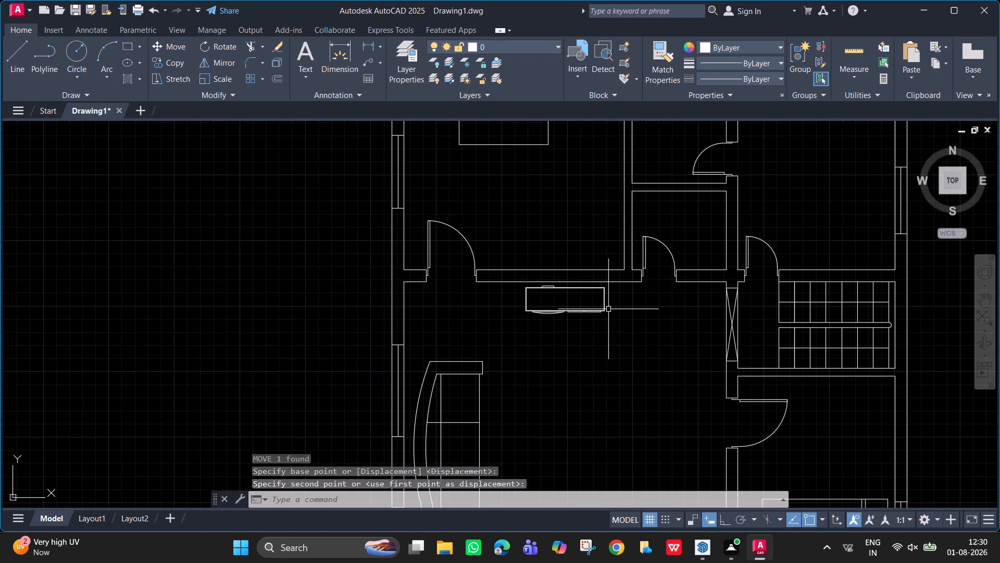
scroll(562, 341, "down", 2)
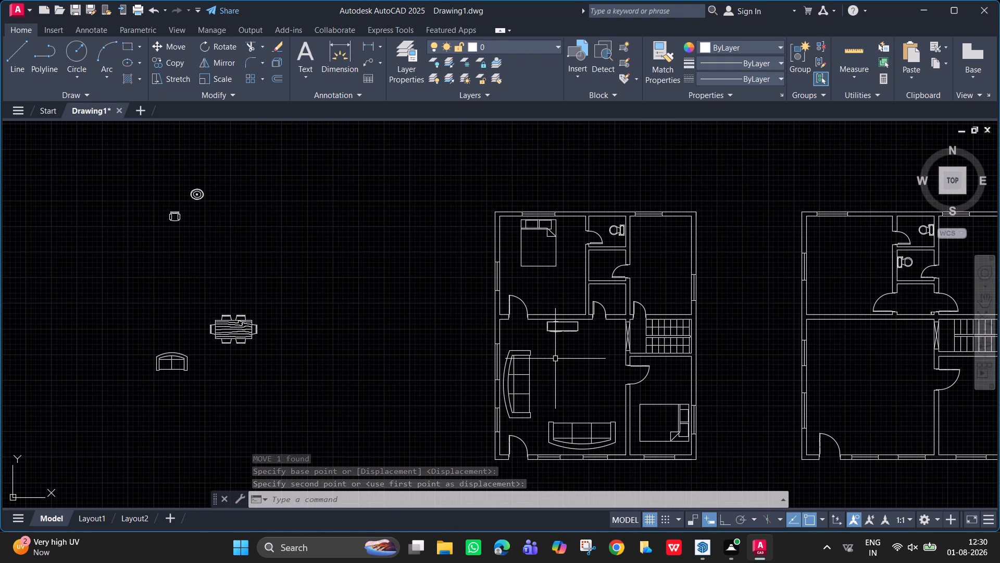
middle_click_drag(534, 343, 486, 301)
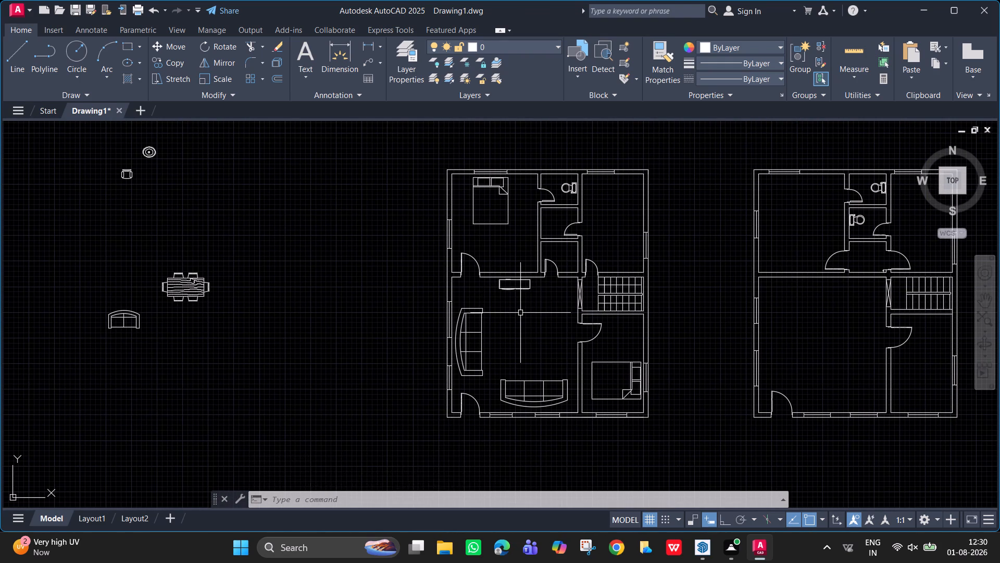
left_click(182, 296)
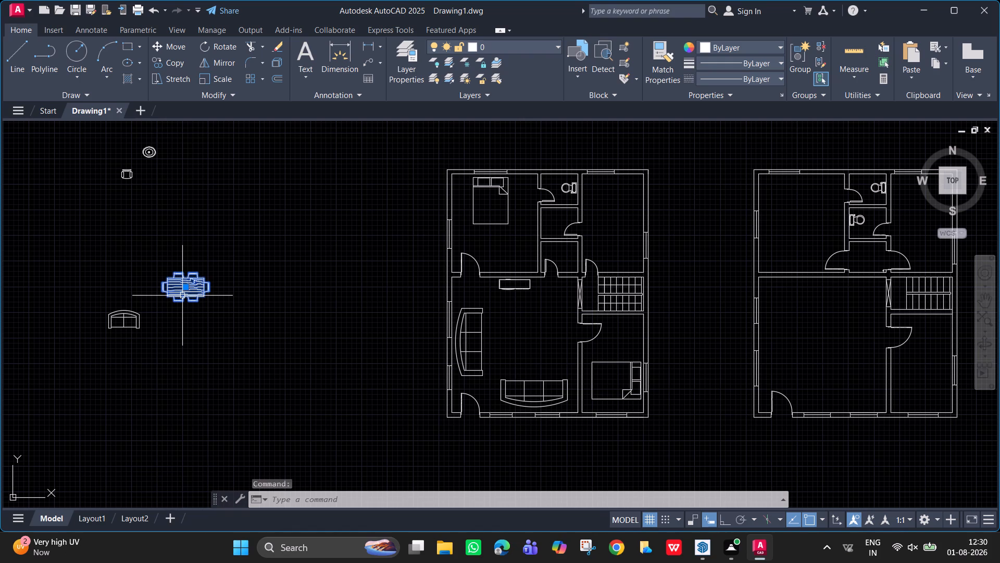
key("m")
key("Return")
left_click(196, 295)
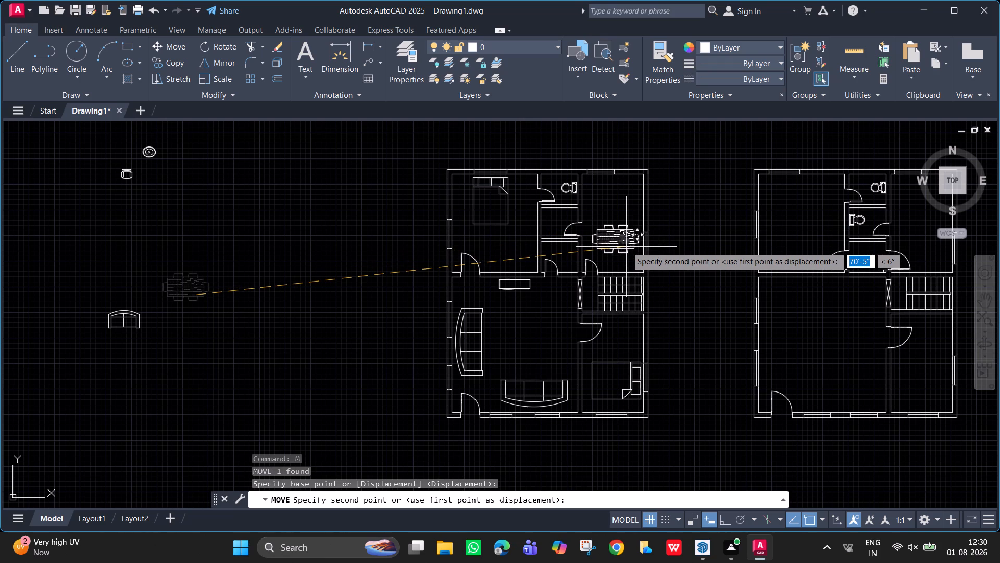
left_click(623, 245)
Rotate the dining table 90° about the tabletop's northeast corner with Ortho turned on, so it runs north-south.
type("ro")
key("Return")
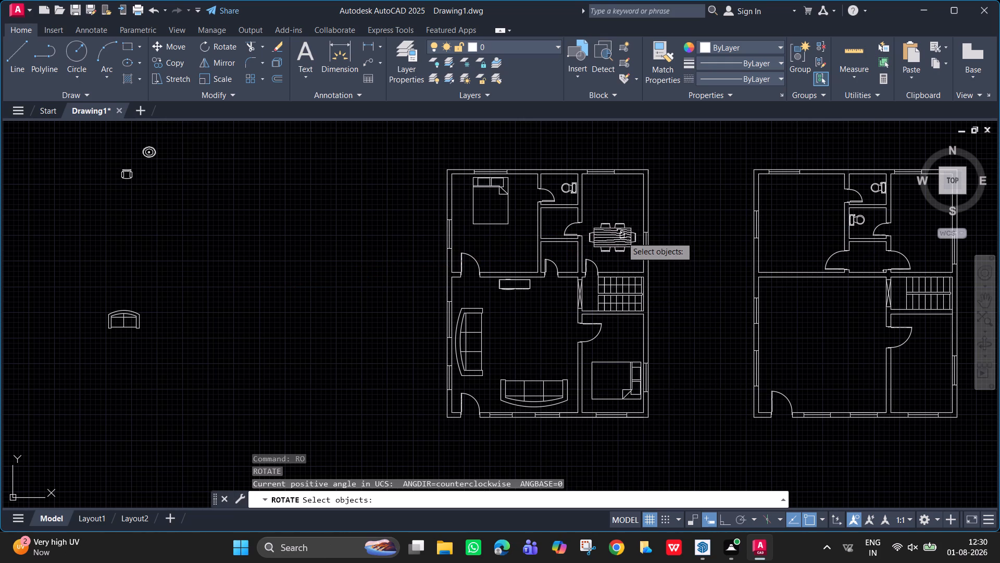
left_click(622, 237)
key("Return")
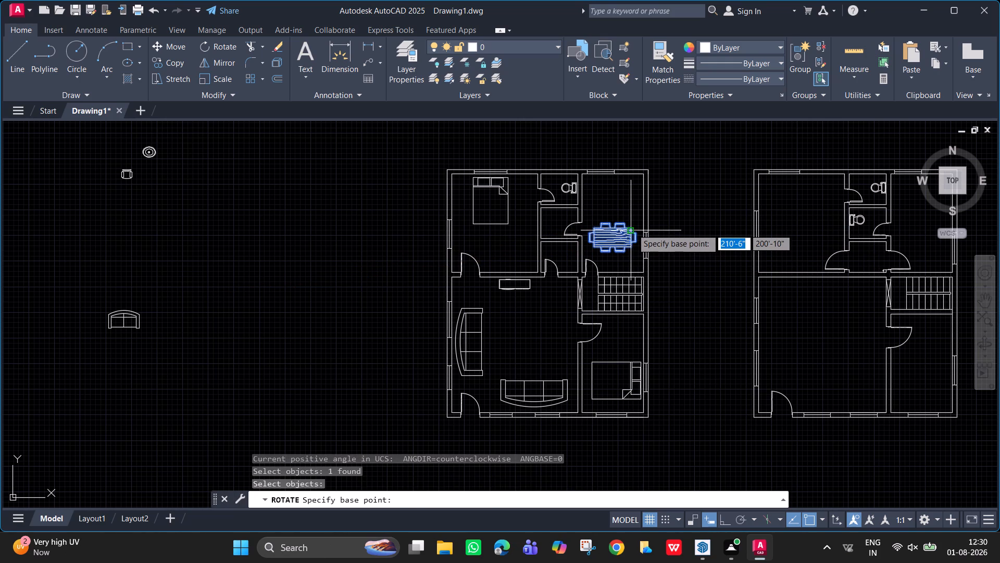
left_click(632, 228)
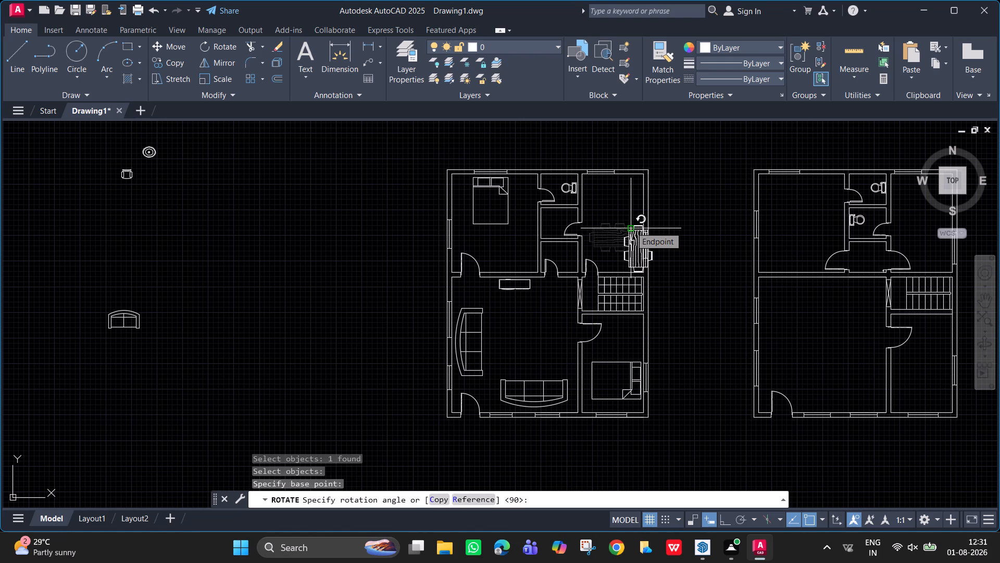
key("F8")
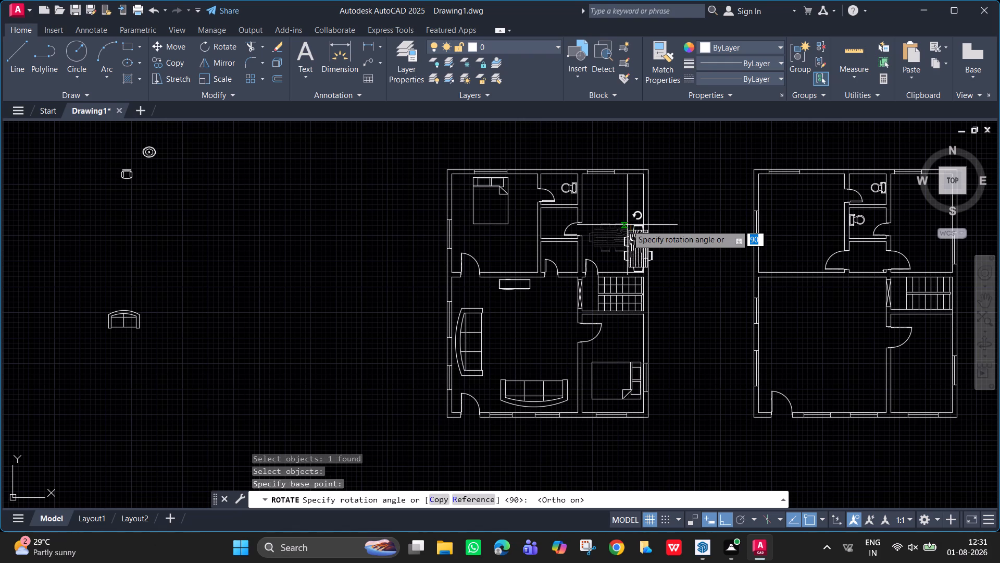
left_click(637, 211)
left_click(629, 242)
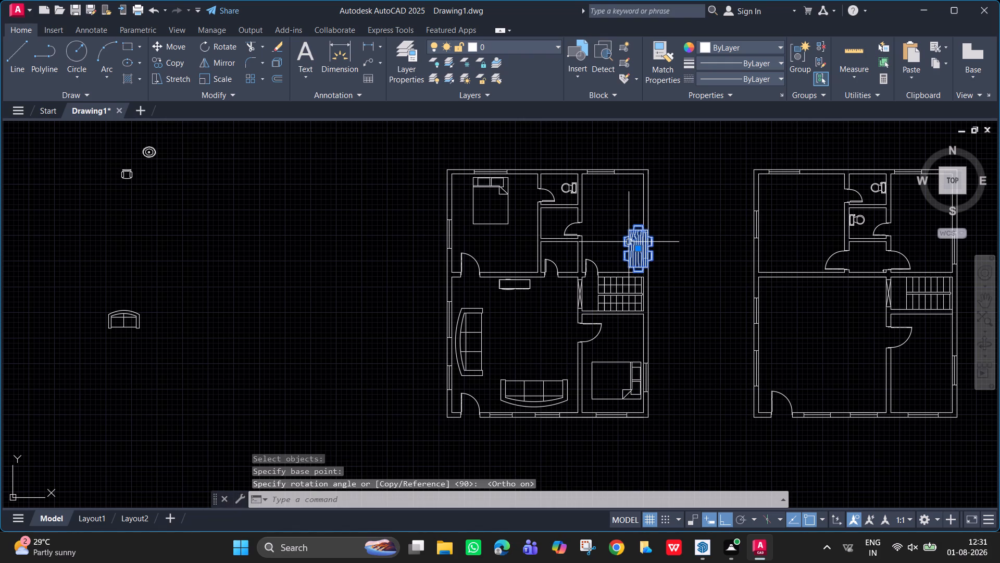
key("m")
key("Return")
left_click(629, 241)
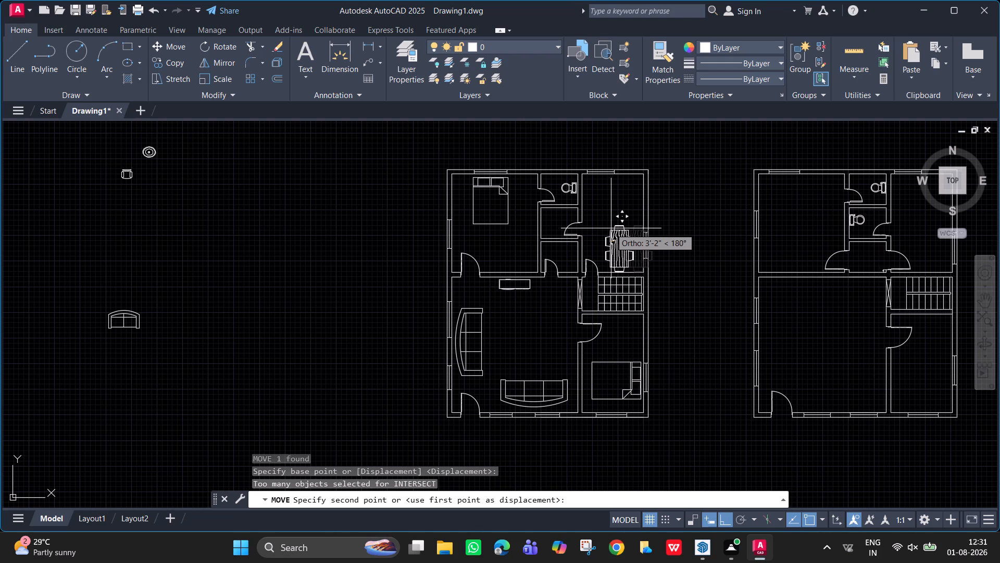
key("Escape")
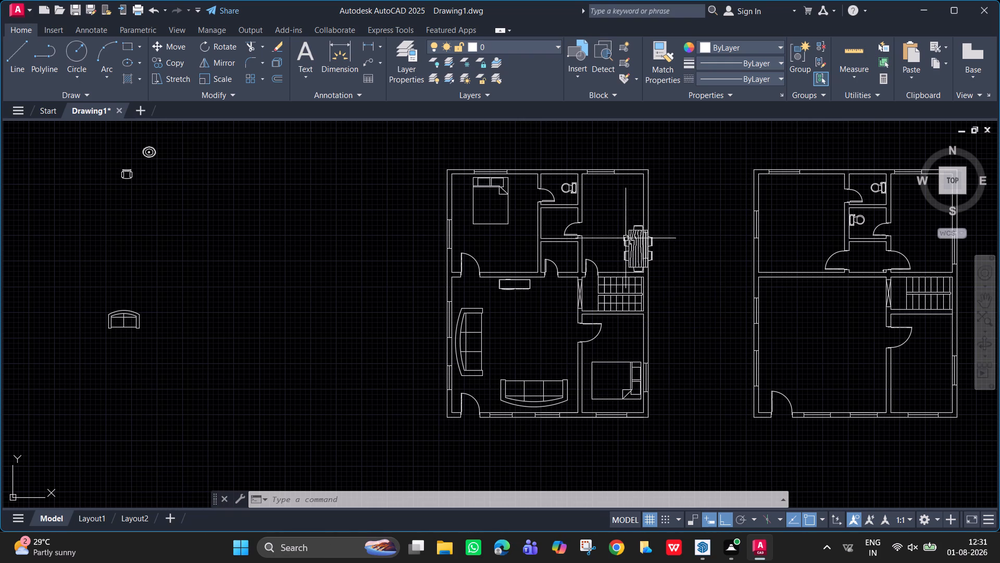
Select the rotated dining table overlapping the east wall of the northeast room.
left_click(631, 241)
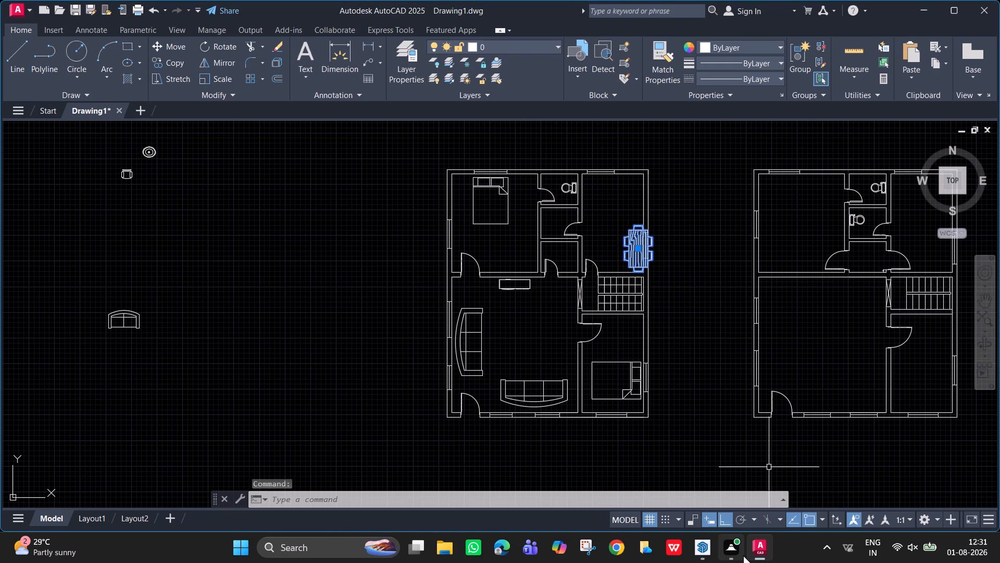